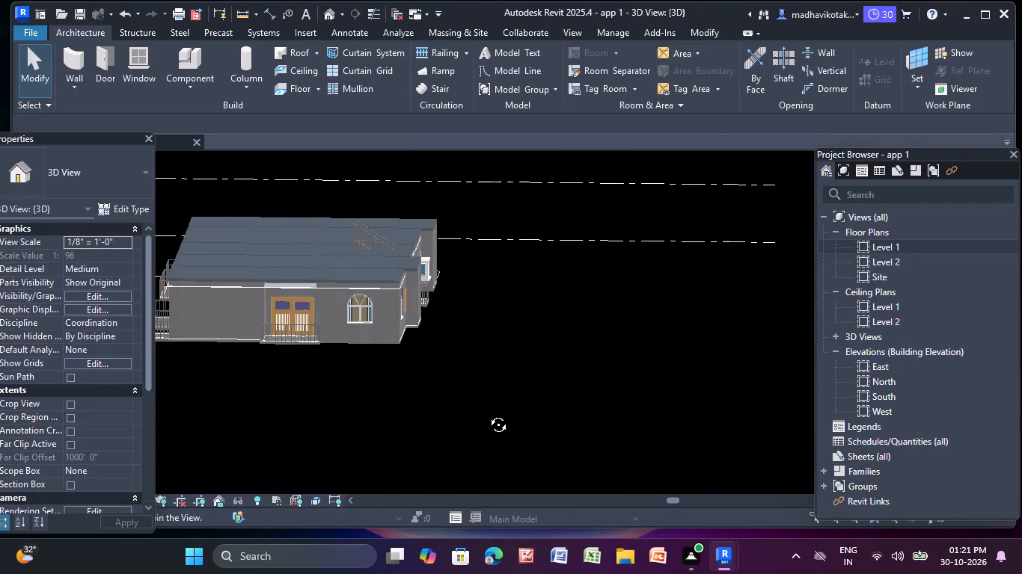
Open the Level 1 floor plan showing the full apartment layout.
double_click(917, 248)
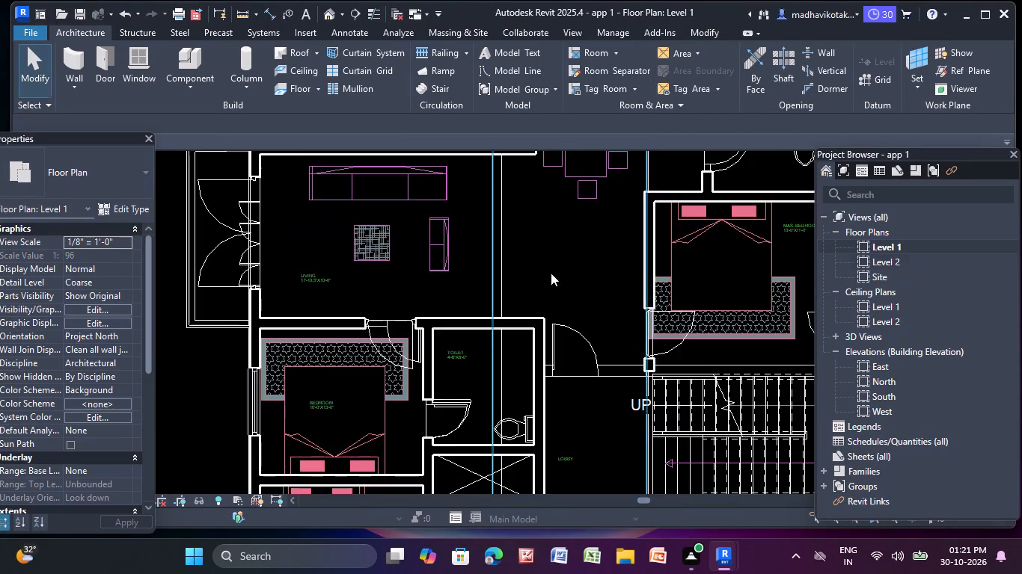
scroll(548, 273, down, 12)
middle_drag(586, 324, 464, 314)
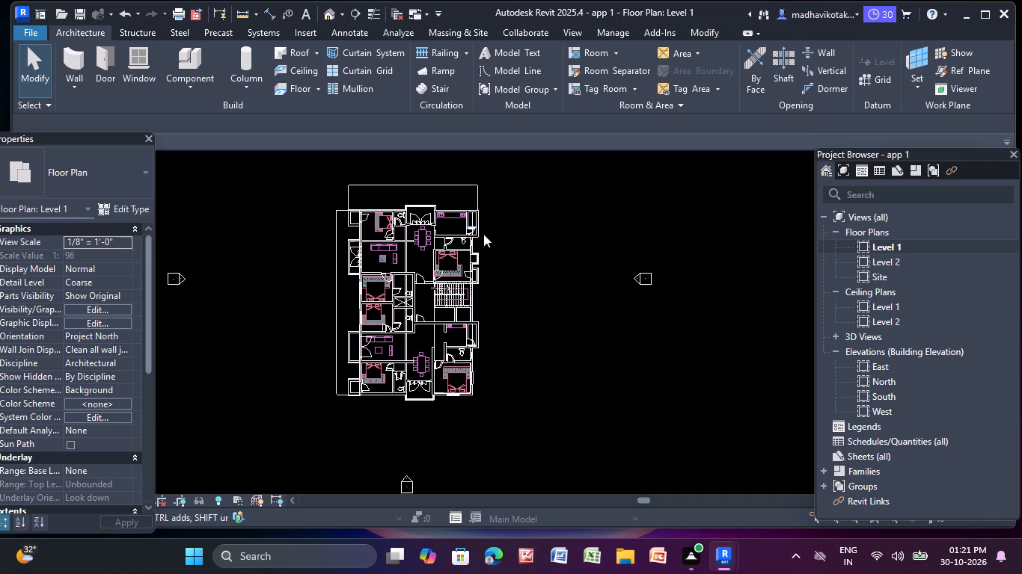
scroll(493, 368, up, 5)
middle_drag(389, 250, 446, 311)
scroll(442, 265, up, 3)
scroll(444, 266, down, 4)
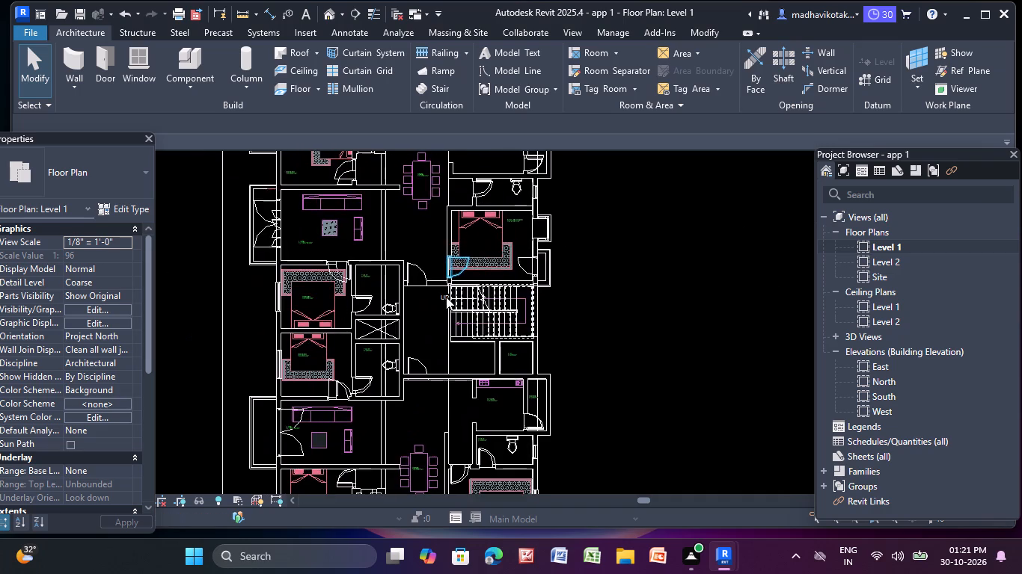
scroll(446, 297, down, 2)
middle_click(450, 312)
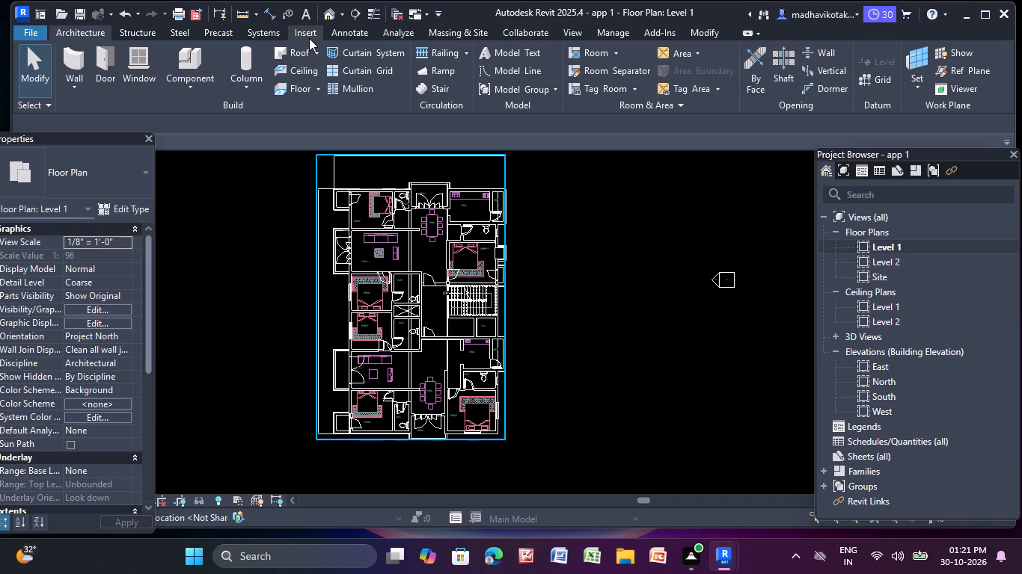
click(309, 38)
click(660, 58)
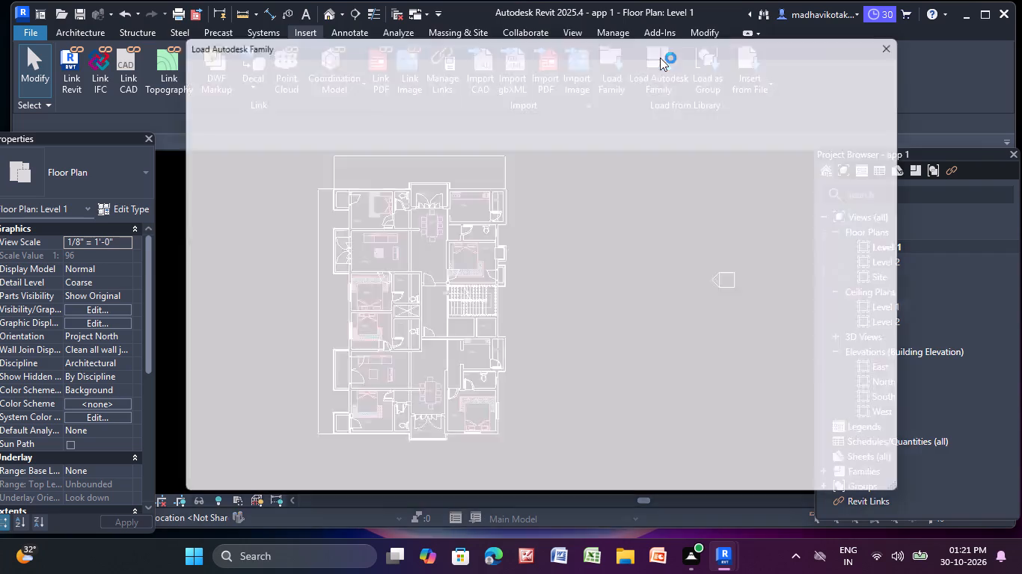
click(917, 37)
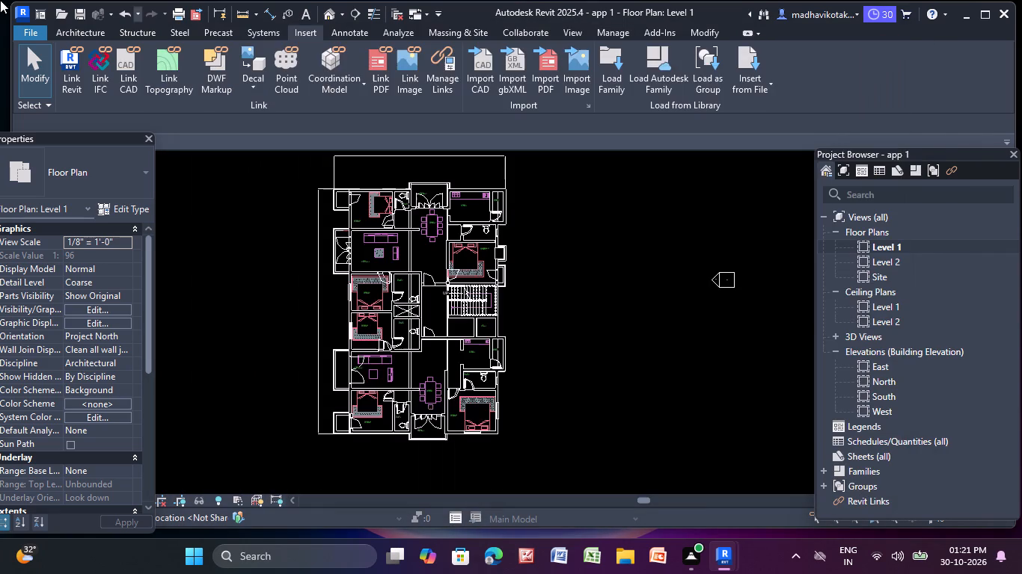
Start the Window tool, choose the Windows_Bay_Rectangular_Dbl 1810x1210mm type and look through the other loaded window types.
click(63, 28)
click(137, 60)
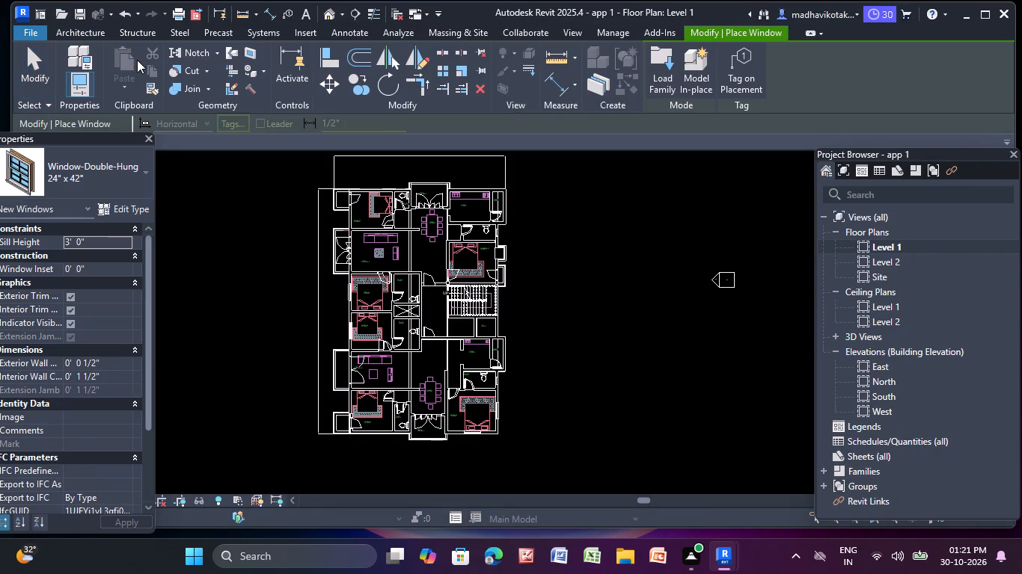
click(104, 151)
scroll(104, 244, down, 7)
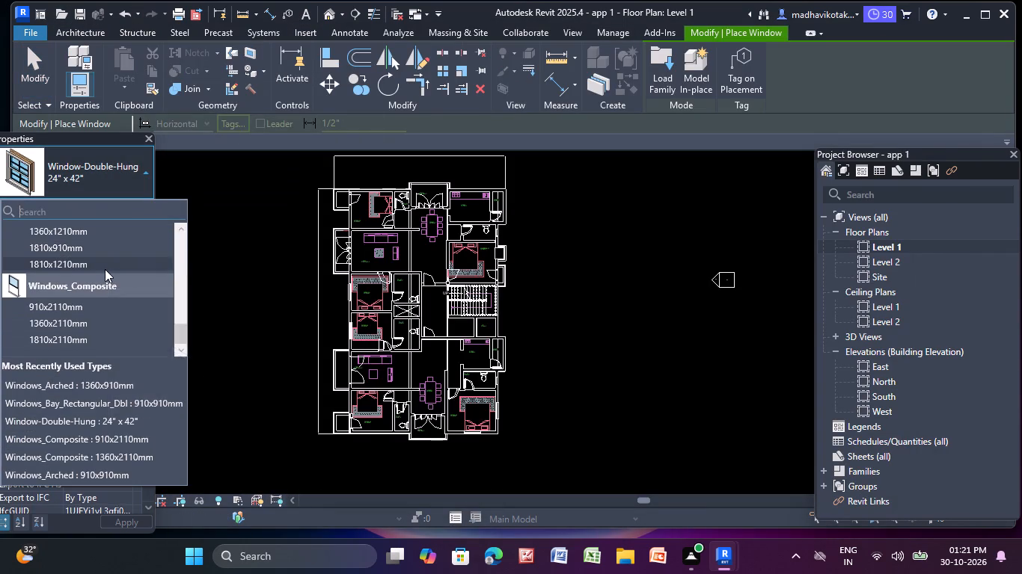
drag(84, 313, 82, 312)
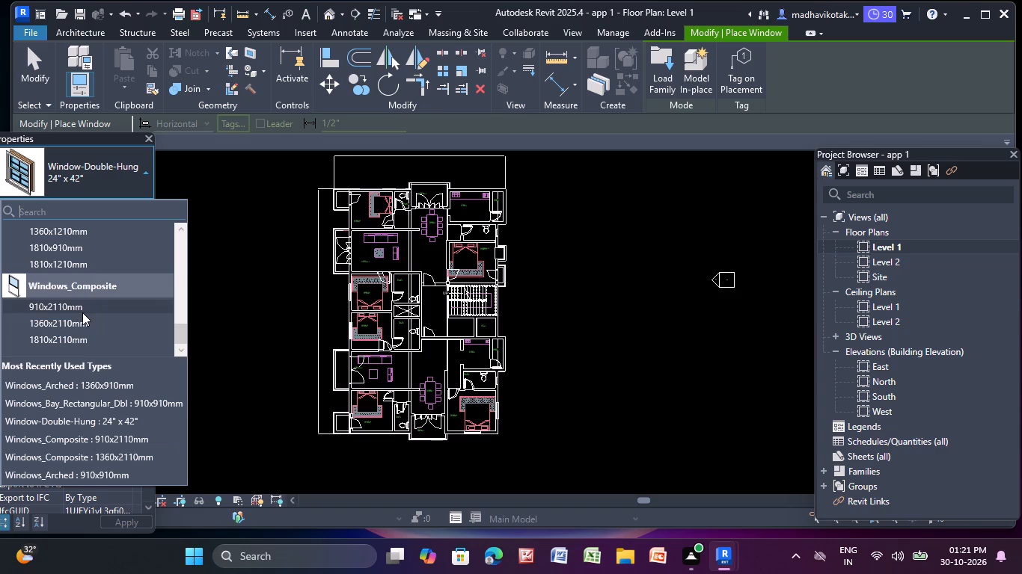
drag(82, 312, 71, 271)
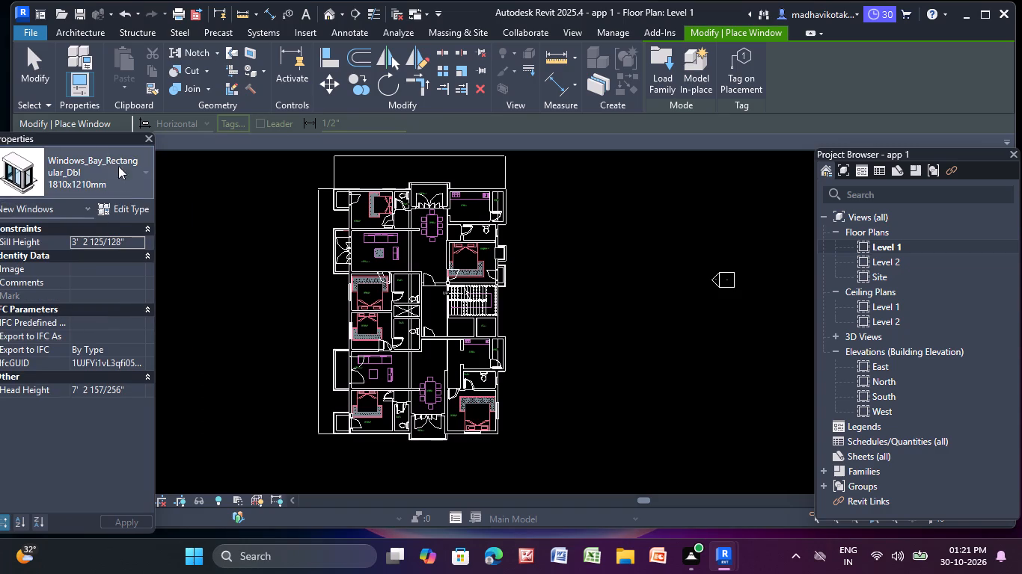
click(126, 177)
scroll(95, 271, up, 4)
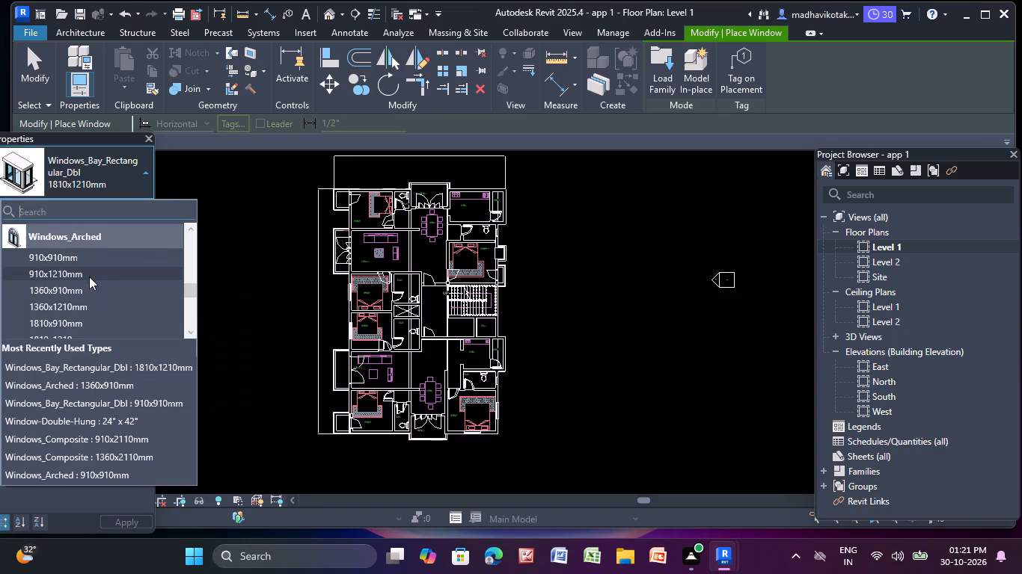
scroll(88, 279, up, 1)
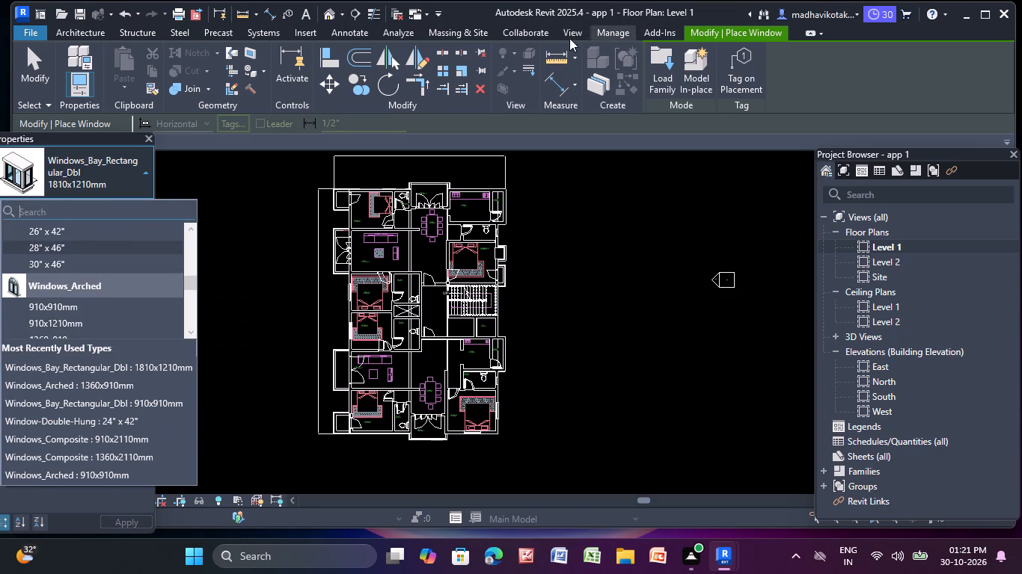
Open the Load Autodesk Family library.
click(569, 33)
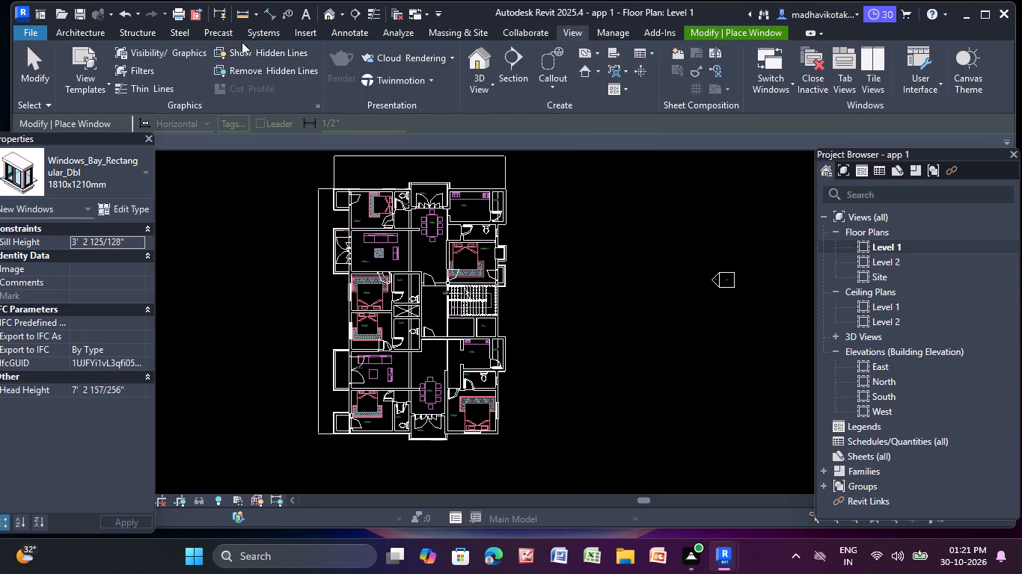
click(302, 34)
click(665, 53)
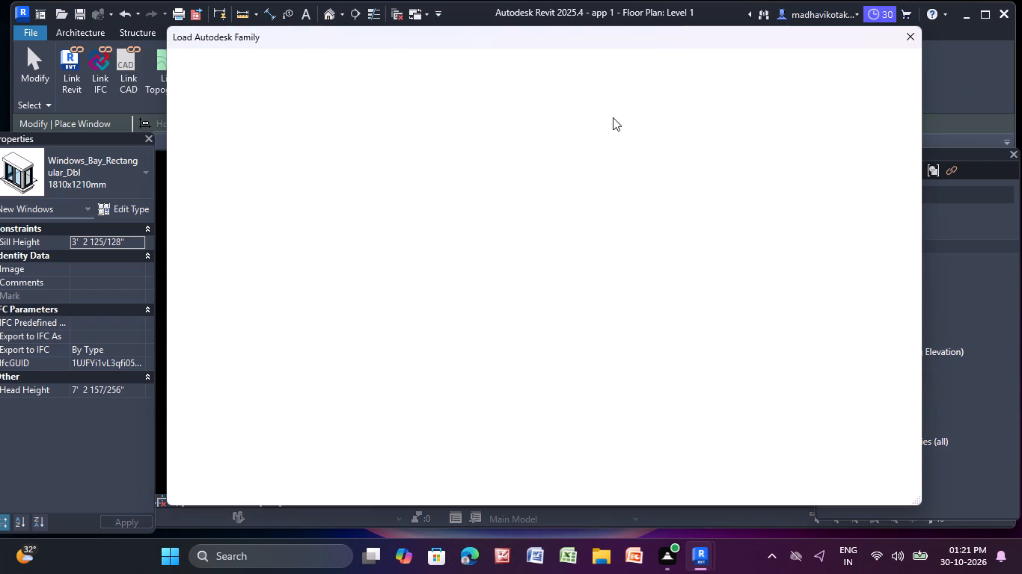
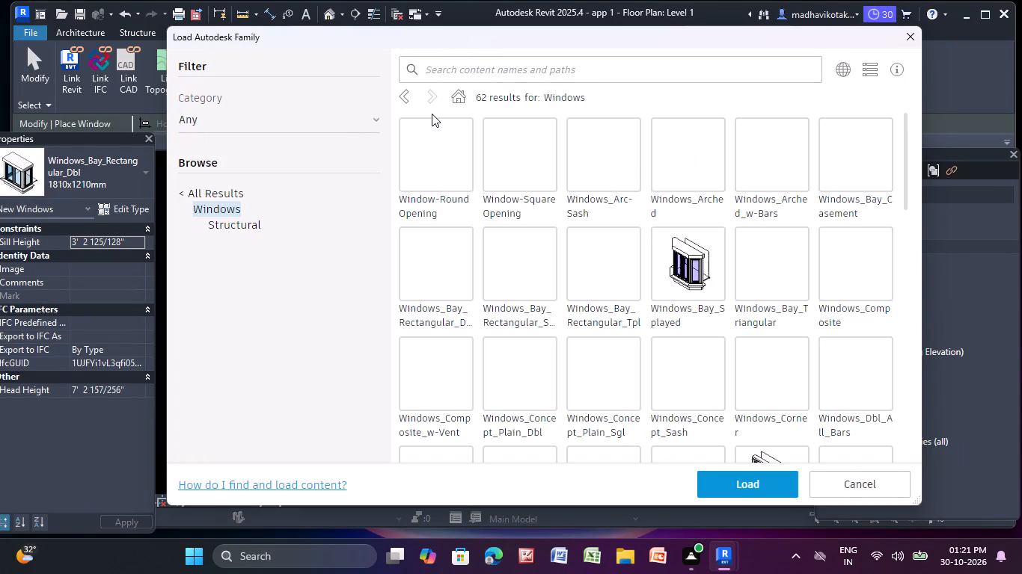
Browse the Windows category of the family library and load the Windows_Dbl_w-Glazing_Bars family.
scroll(510, 215, down, 4)
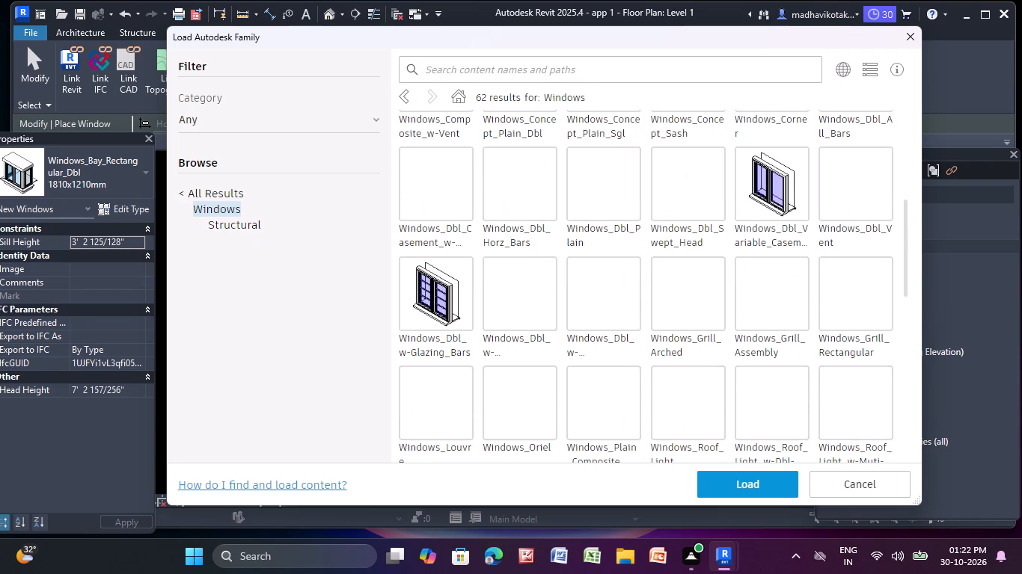
scroll(563, 210, down, 5)
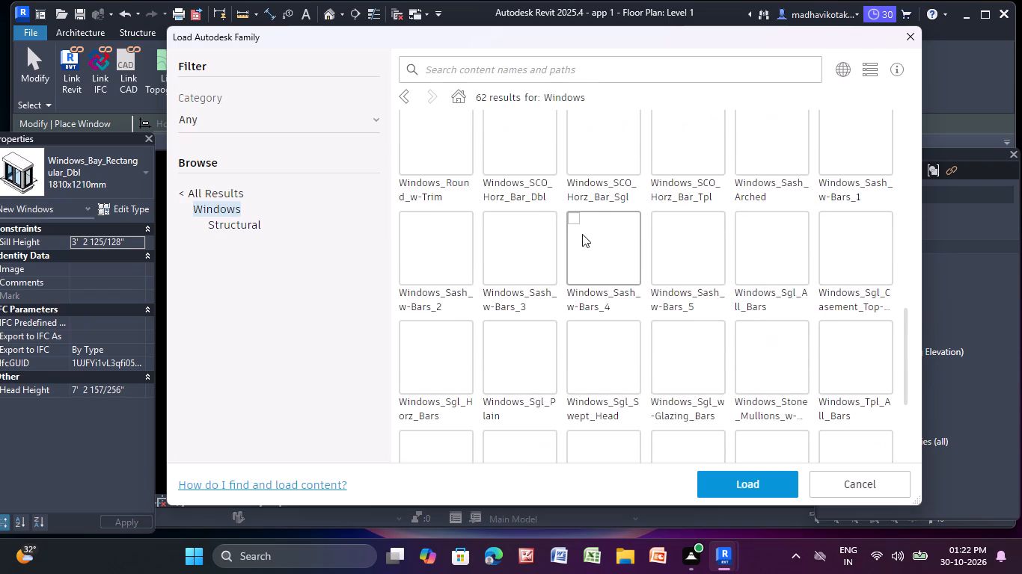
scroll(595, 241, down, 8)
scroll(587, 240, up, 3)
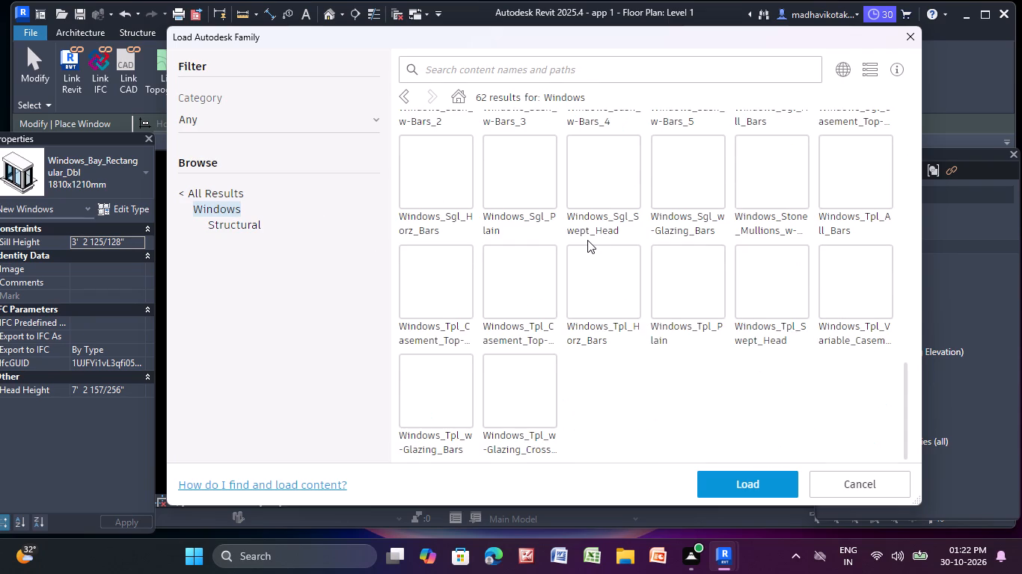
scroll(587, 240, up, 1)
scroll(564, 128, up, 3)
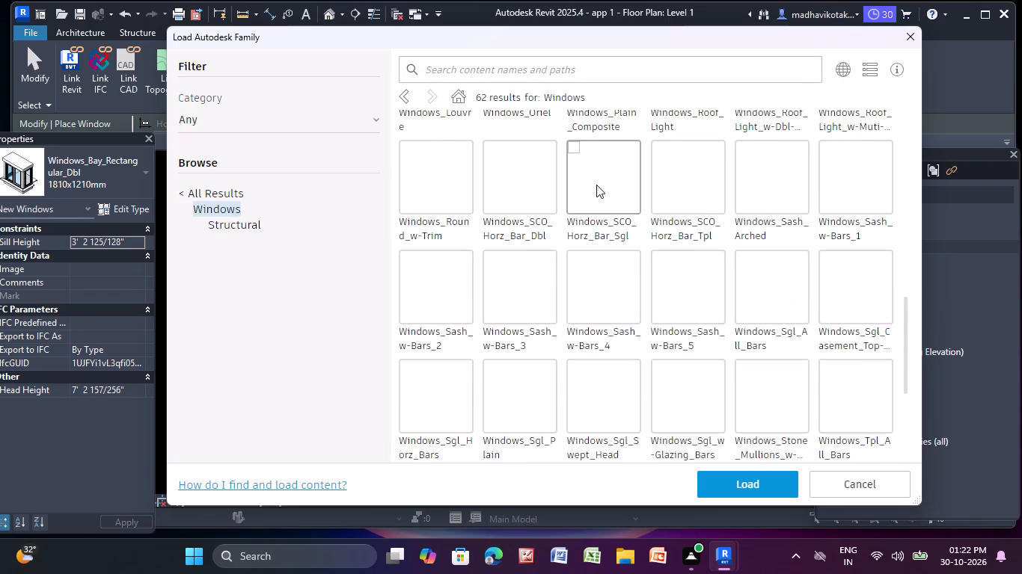
scroll(604, 188, up, 4)
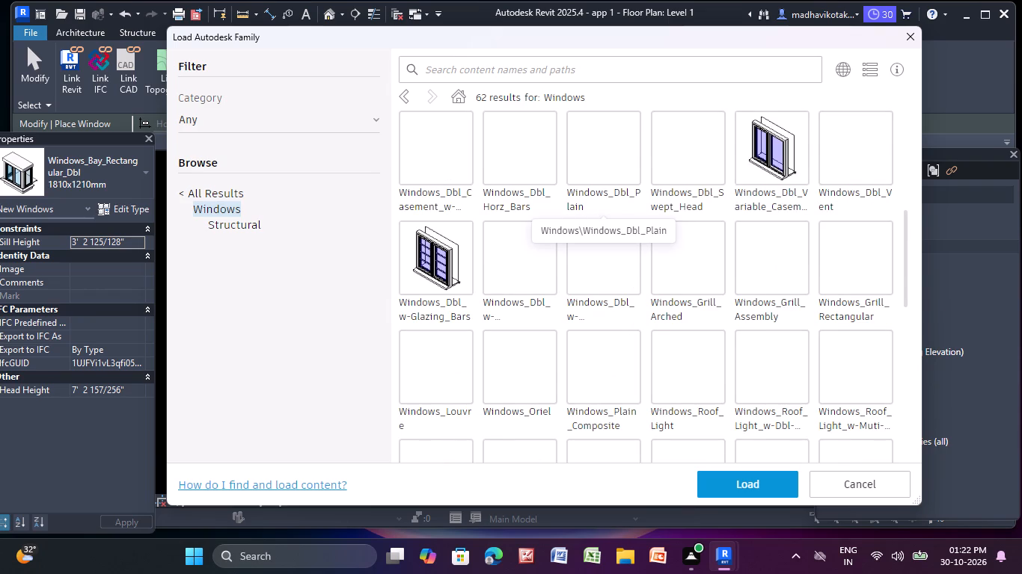
click(434, 272)
click(759, 486)
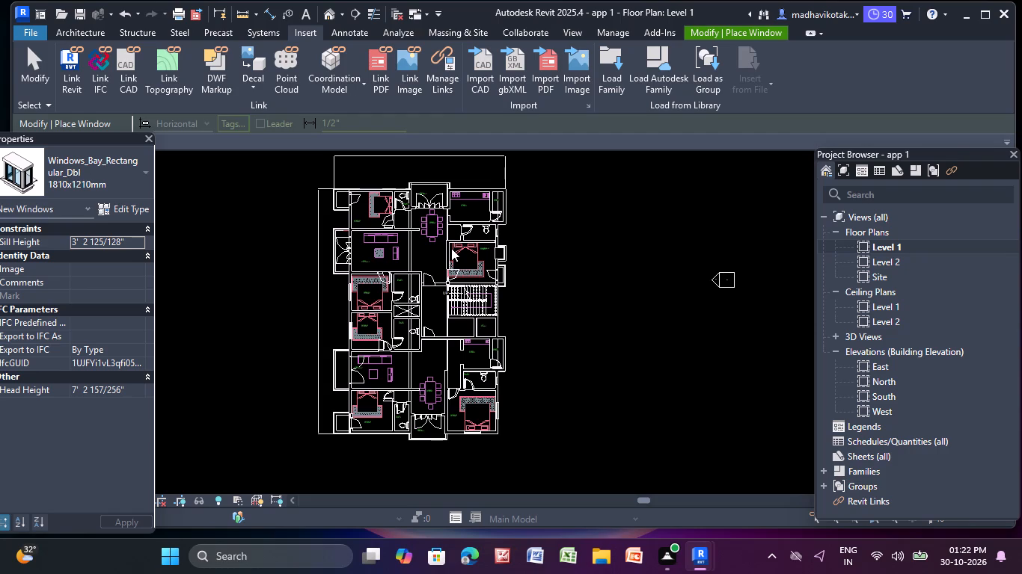
With the Window tool, place a Windows_Dbl_w-Glazing_Bars 910x910mm window in the lower apartment's outer service-area wall, about 3'-6" from its upper corner.
click(72, 32)
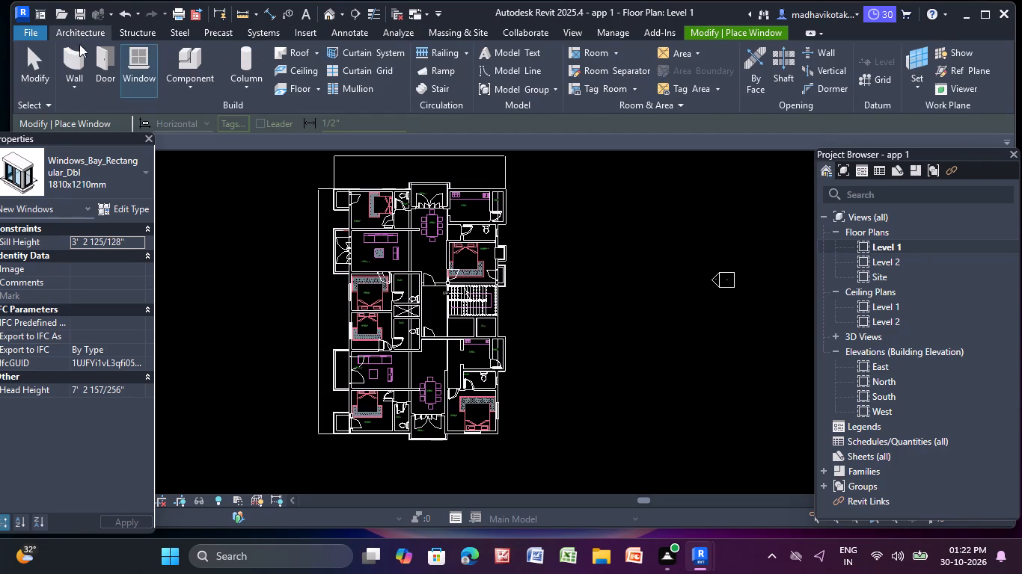
click(141, 70)
click(128, 172)
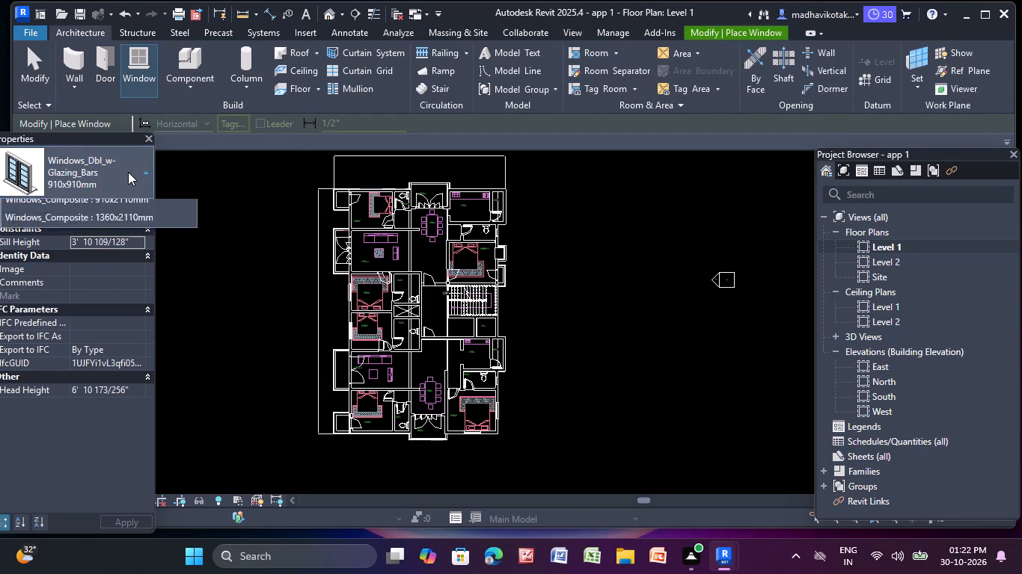
click(128, 172)
scroll(360, 196, up, 8)
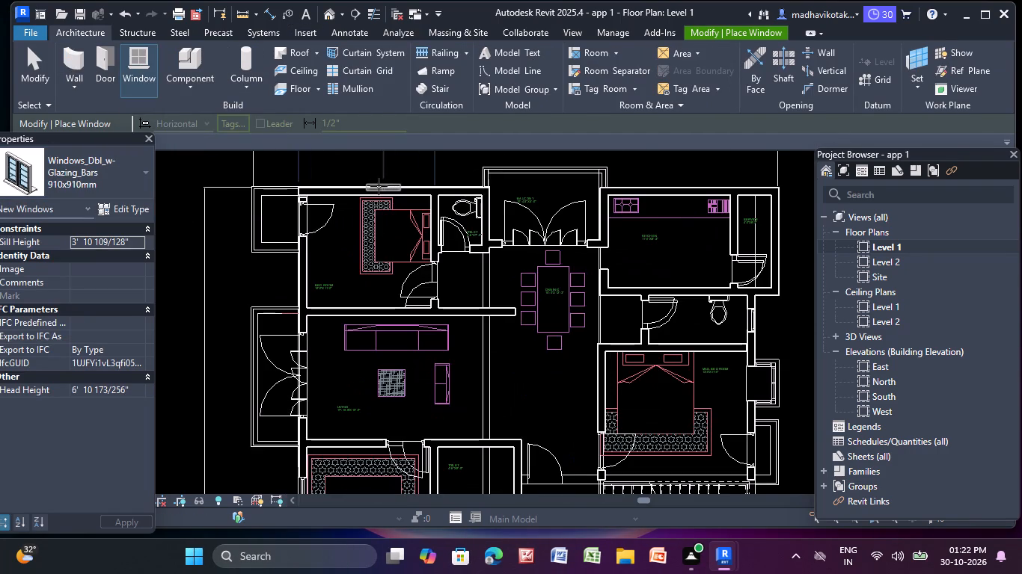
middle_drag(413, 238, 324, 52)
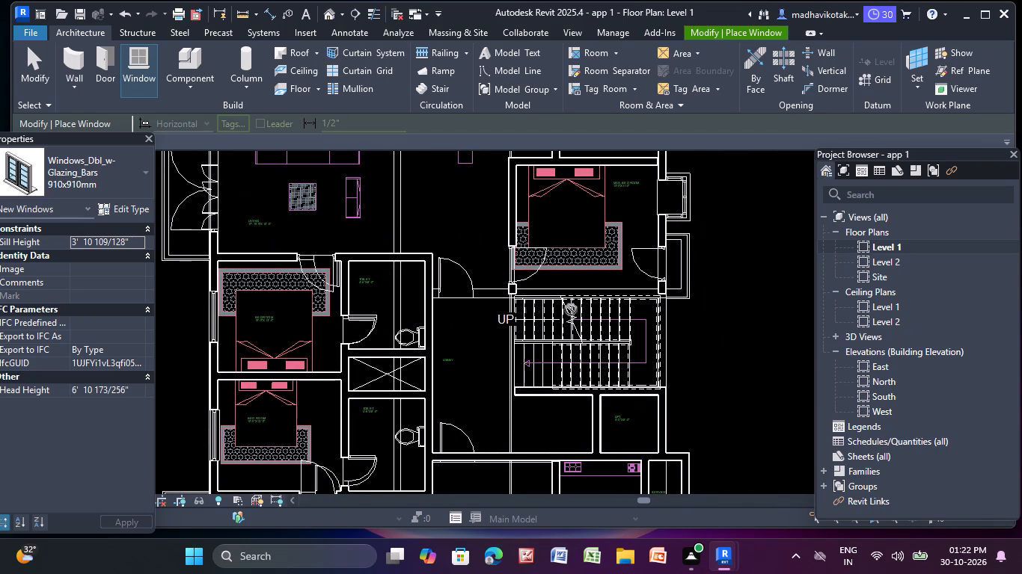
middle_drag(646, 417, 585, 354)
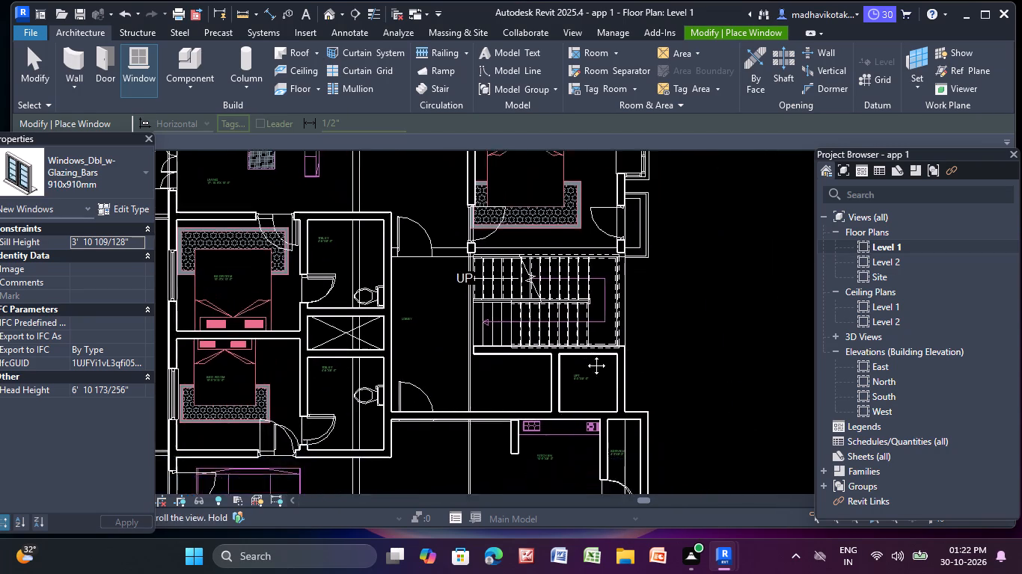
middle_drag(585, 354, 515, 273)
scroll(566, 368, up, 2)
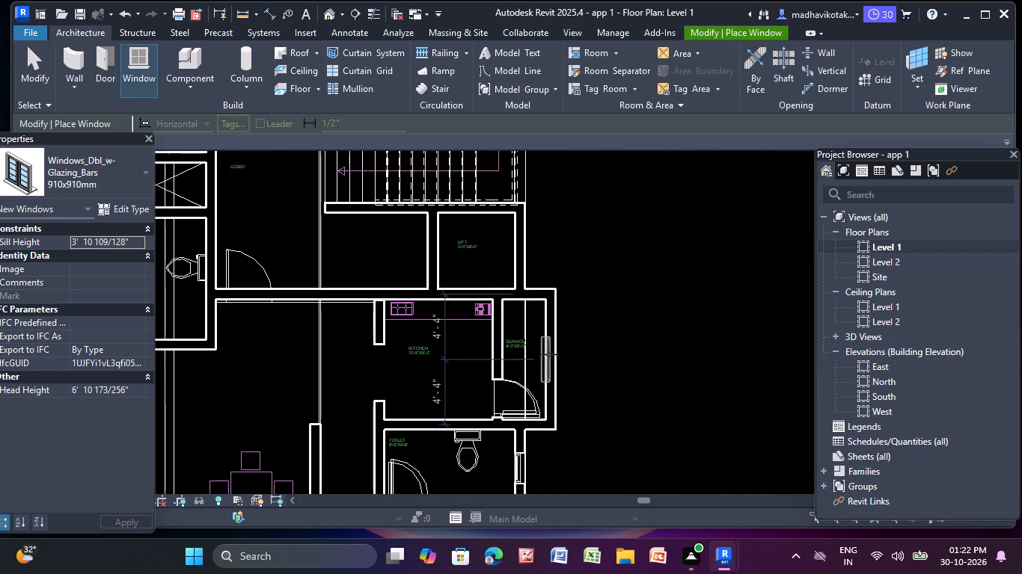
click(553, 347)
Place 910x910mm windows in the upper apartment's outer service wall, about 4'-0" from the upper corner, and outer kitchen wall, about 4'-0" from the balcony side.
scroll(553, 347, down, 3)
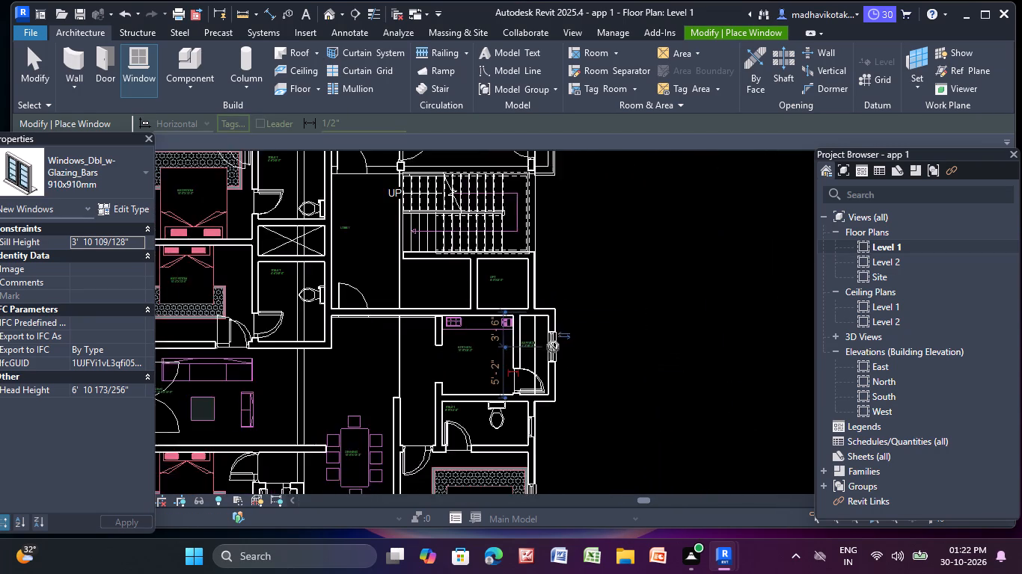
middle_drag(553, 347, 498, 226)
scroll(501, 255, down, 1)
middle_drag(502, 259, 553, 415)
middle_drag(558, 210, 538, 428)
scroll(538, 428, up, 1)
middle_drag(552, 321, 553, 361)
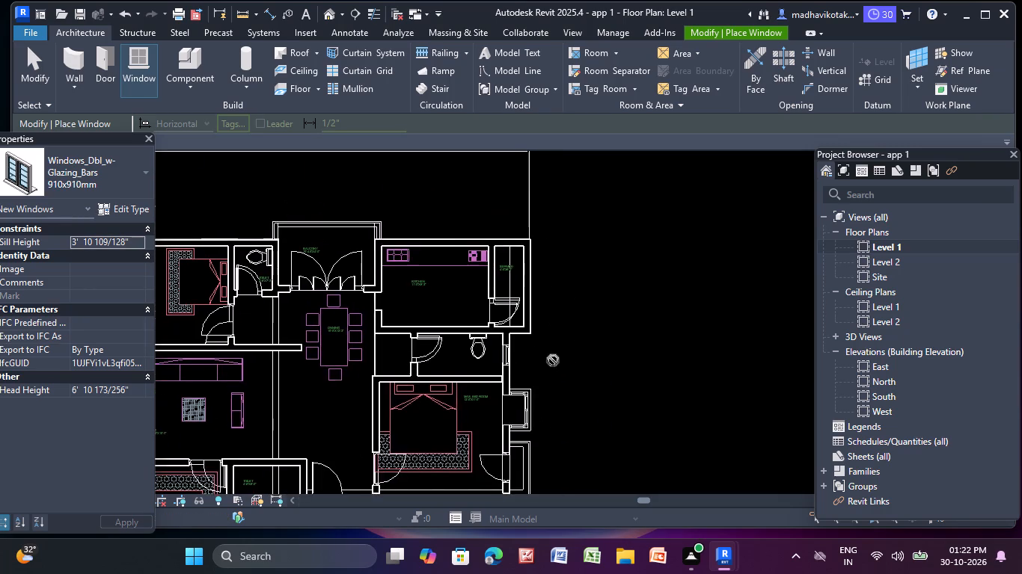
middle_drag(553, 357, 542, 332)
scroll(478, 201, up, 4)
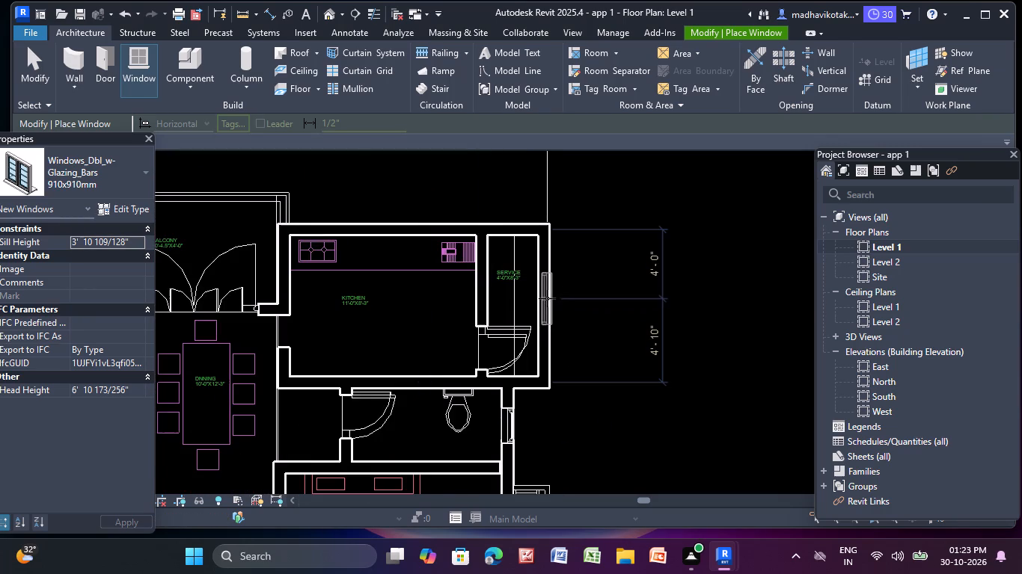
click(548, 298)
click(352, 229)
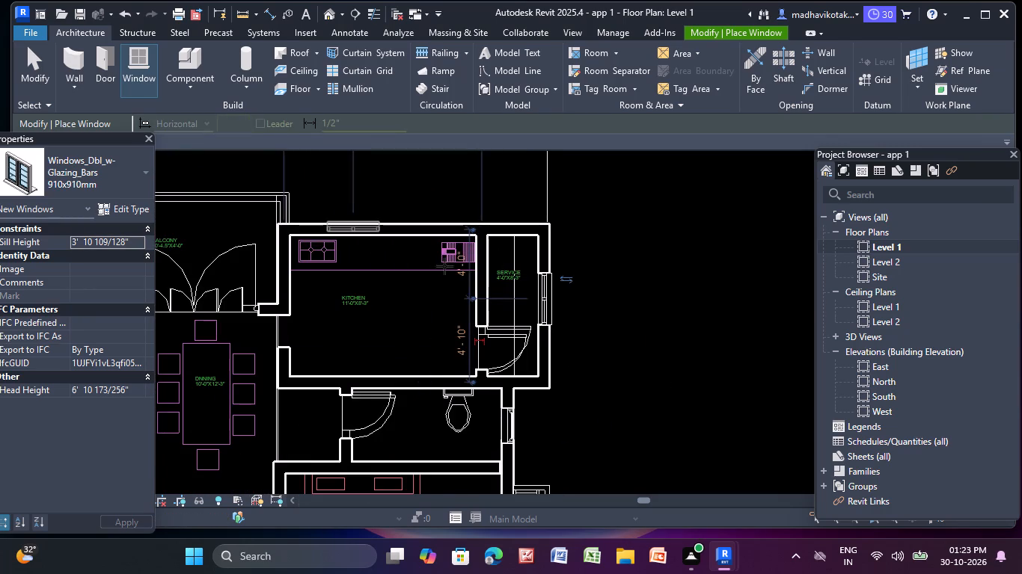
Place a 910x910mm window midway along the top outer wall of the upper apartment's bedroom beside the toilet, about 5'-11 3/4" from each side.
middle_drag(446, 267, 348, 49)
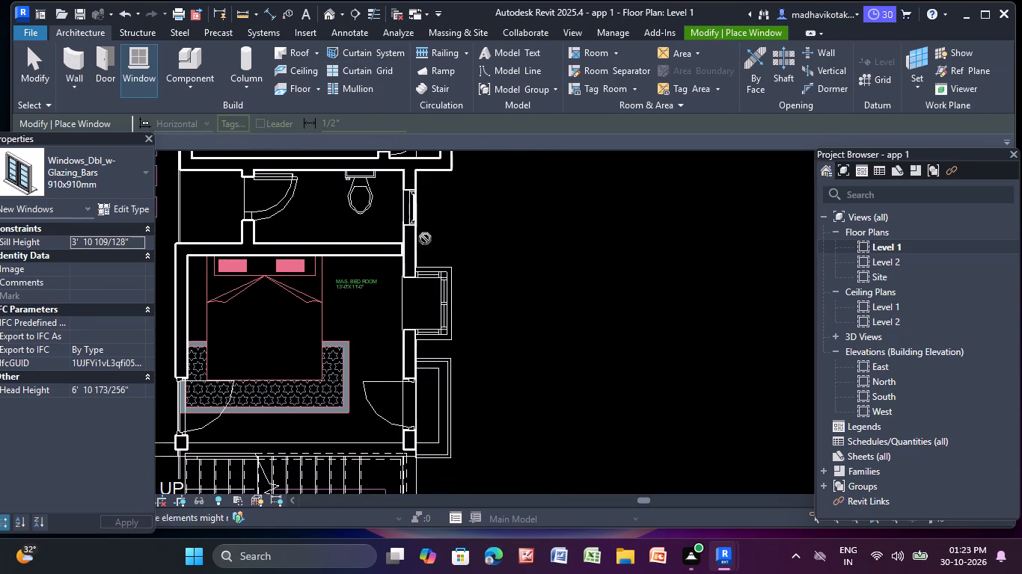
scroll(430, 263, down, 4)
middle_drag(435, 276, 514, 381)
scroll(357, 244, down, 1)
middle_drag(357, 244, 556, 309)
scroll(447, 293, up, 3)
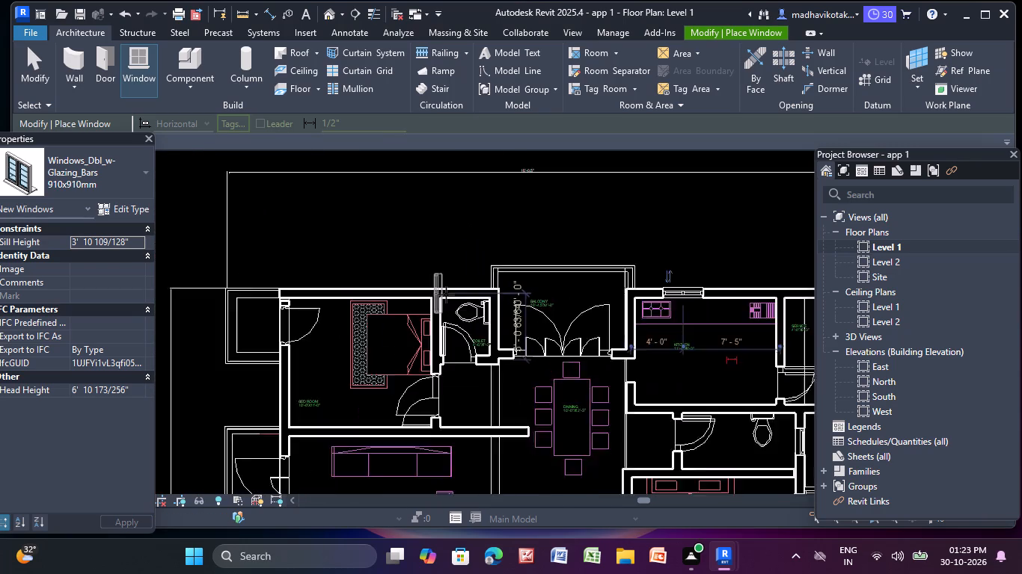
scroll(446, 294, up, 2)
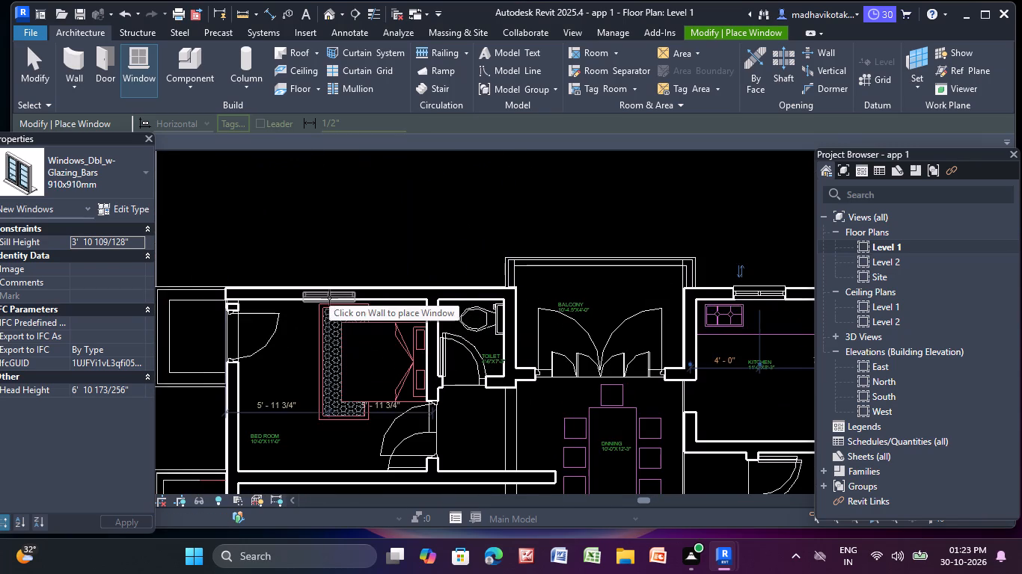
click(329, 297)
Switch to the Window-Double-Hung 24" x 42" type and place one centred in the upper outer wall of the toilet beside the balcony.
scroll(332, 299, down, 3)
middle_drag(335, 300, 391, 75)
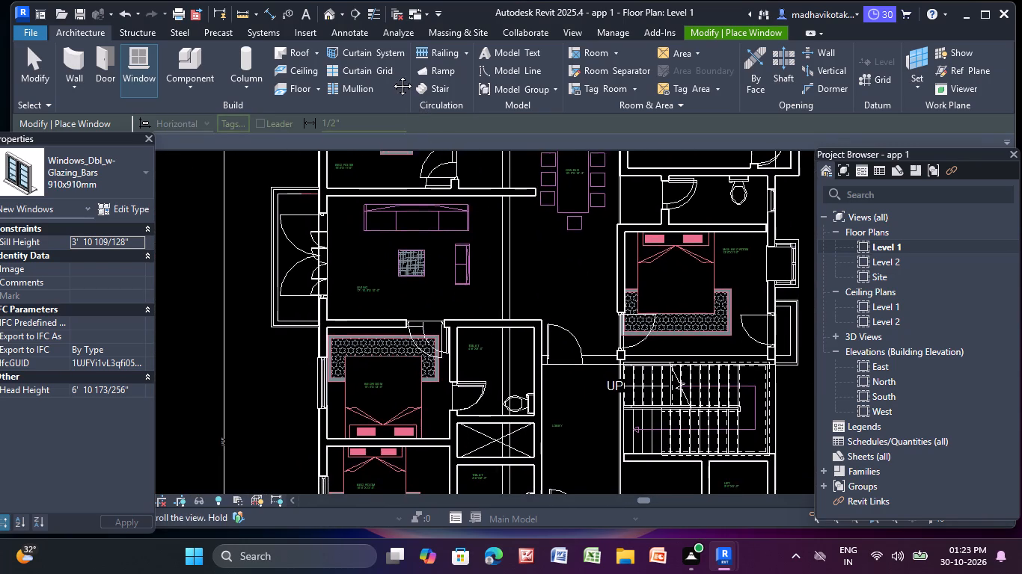
middle_drag(391, 75, 391, 74)
scroll(388, 306, down, 2)
middle_drag(389, 315, 331, 67)
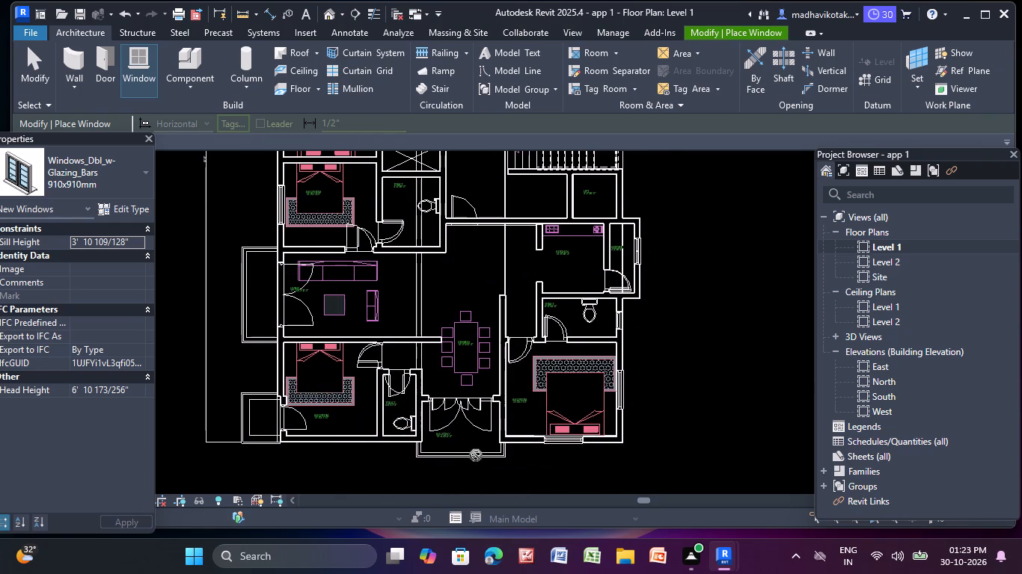
middle_drag(349, 350, 356, 433)
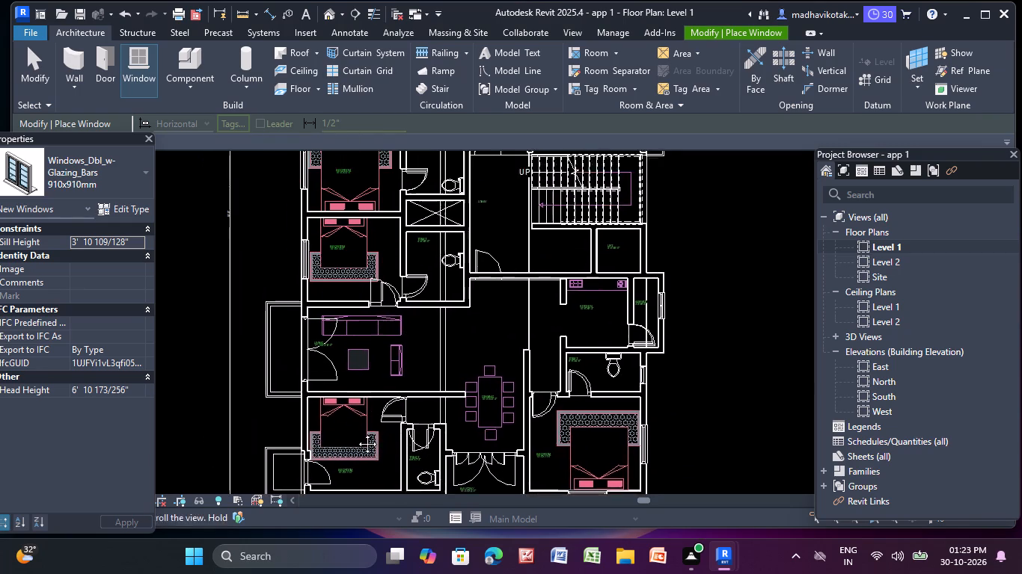
middle_drag(356, 433, 355, 433)
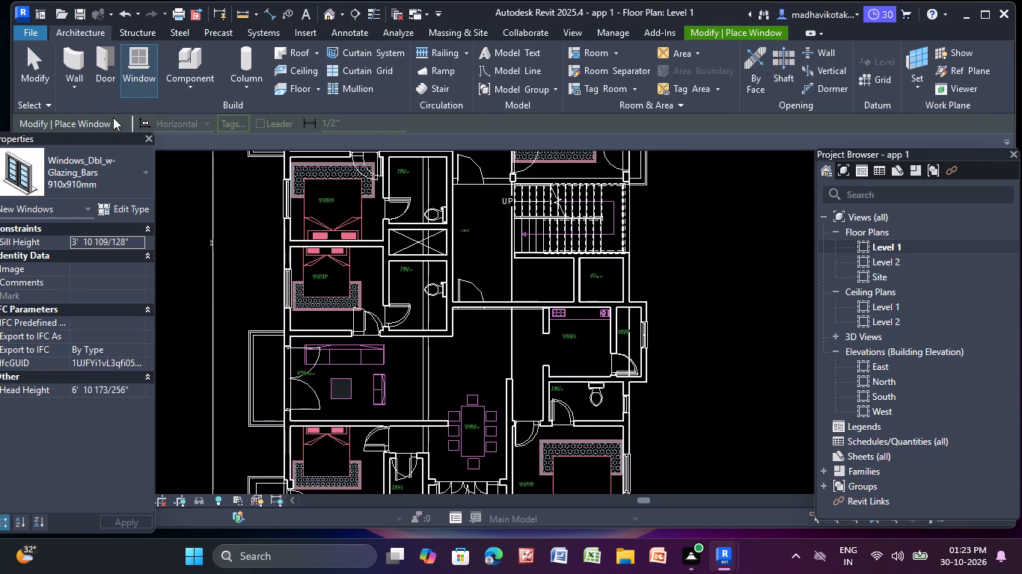
click(139, 172)
scroll(82, 285, up, 2)
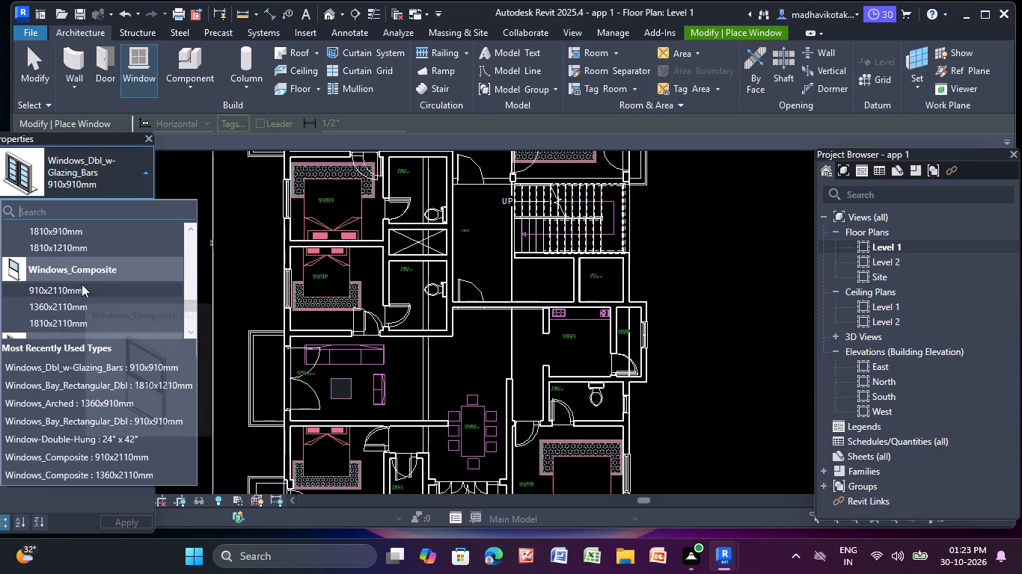
scroll(82, 284, up, 7)
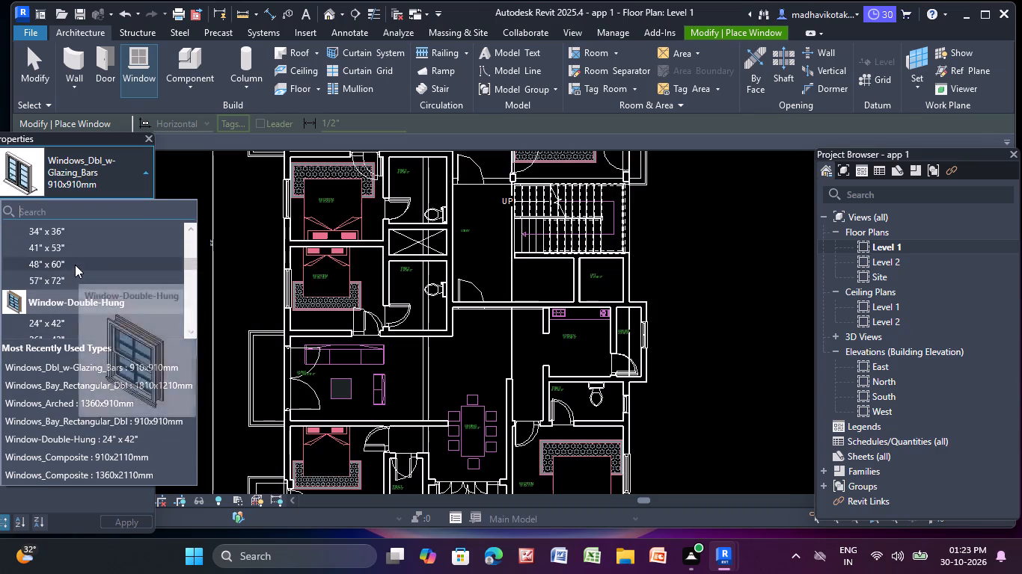
click(63, 320)
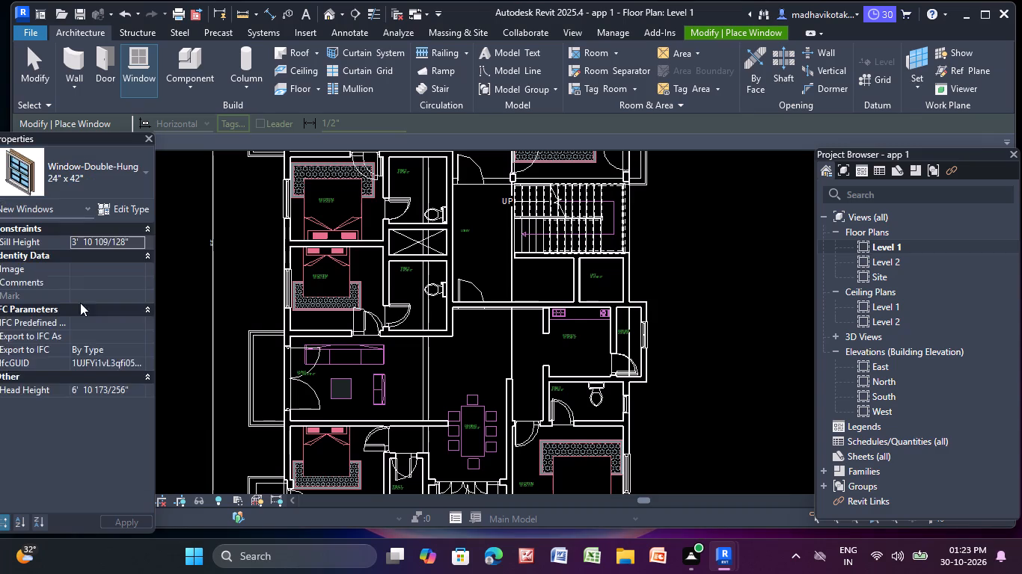
middle_drag(269, 191, 257, 407)
middle_drag(328, 274, 310, 391)
scroll(352, 295, up, 4)
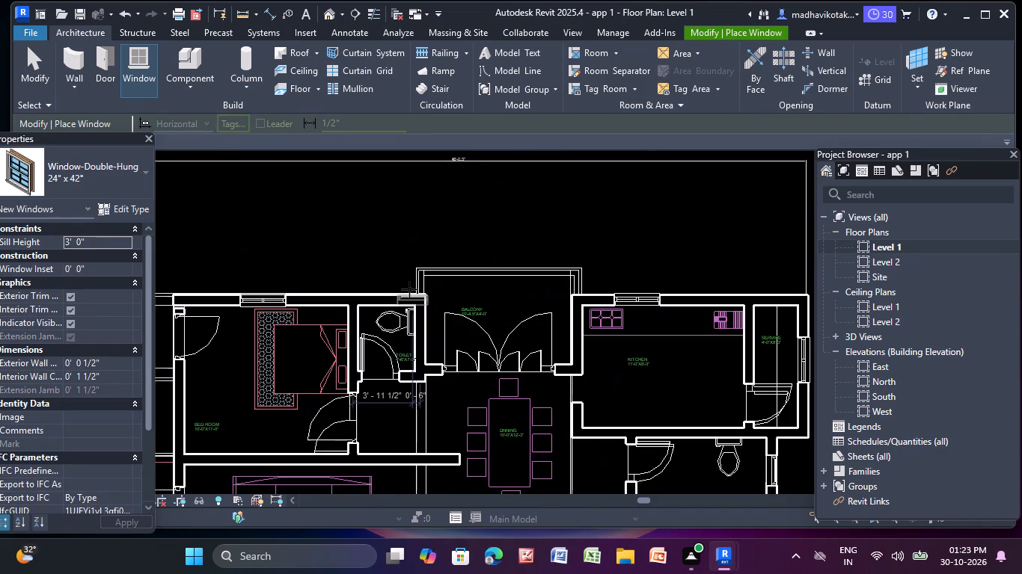
click(382, 296)
Check the remaining outer walls of both apartments for window positions and end the Window tool.
scroll(382, 296, down, 2)
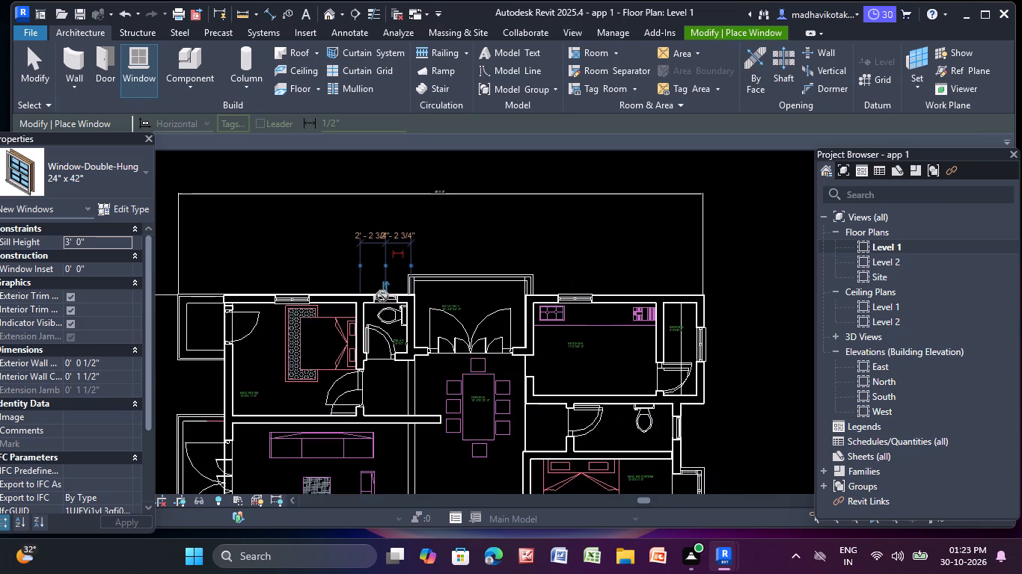
scroll(526, 304, down, 2)
middle_drag(569, 348, 447, 170)
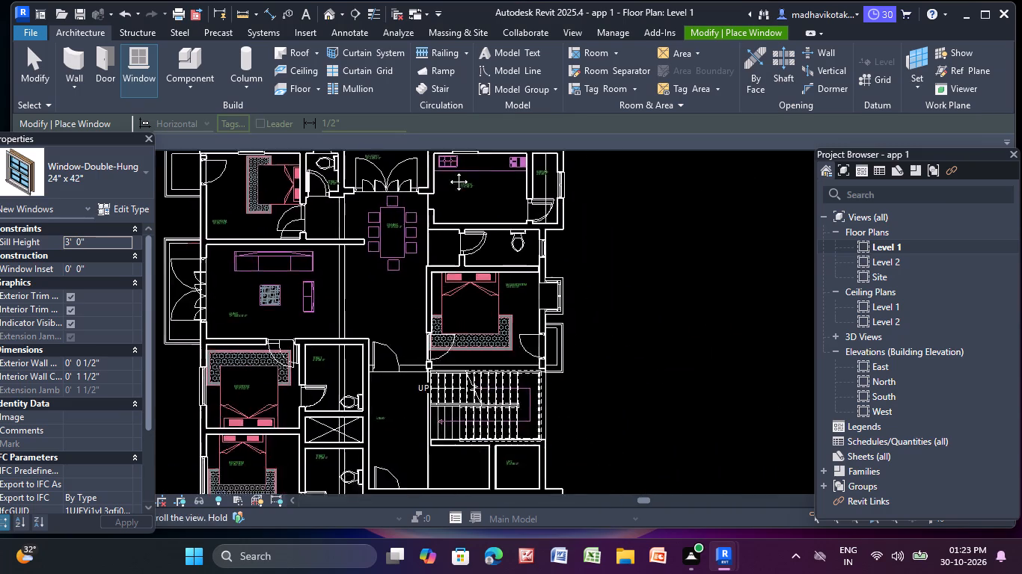
middle_drag(447, 170, 375, 71)
middle_drag(456, 385, 444, 288)
scroll(446, 372, up, 1)
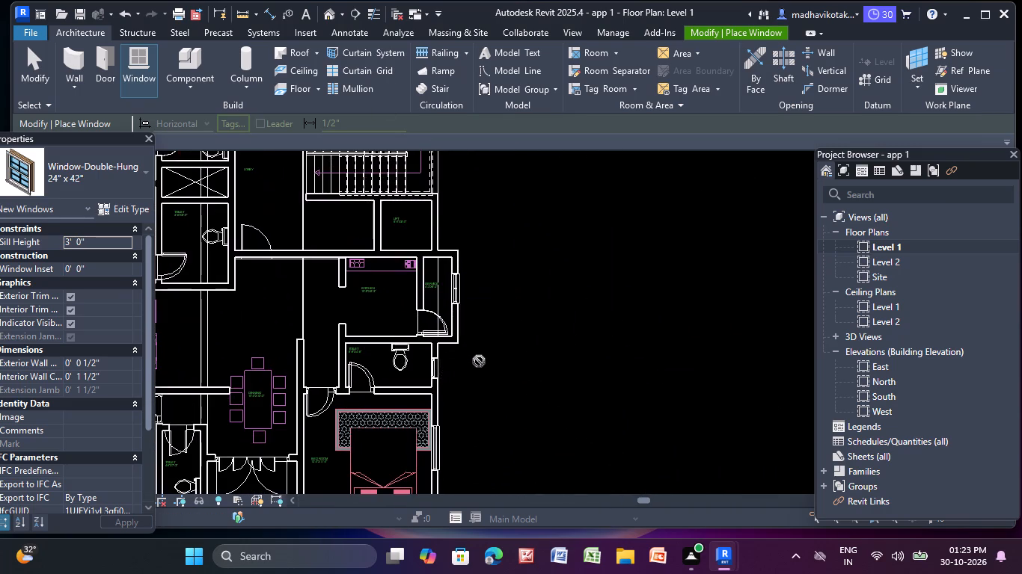
scroll(488, 358, down, 3)
key(Escape)
key(Escape)
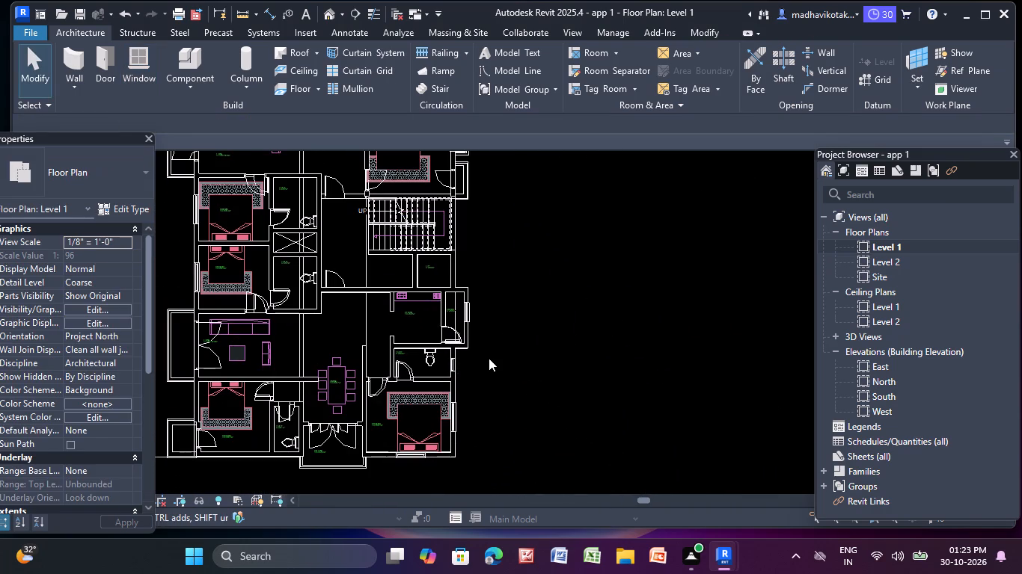
Open the default 3D view of the building.
click(329, 19)
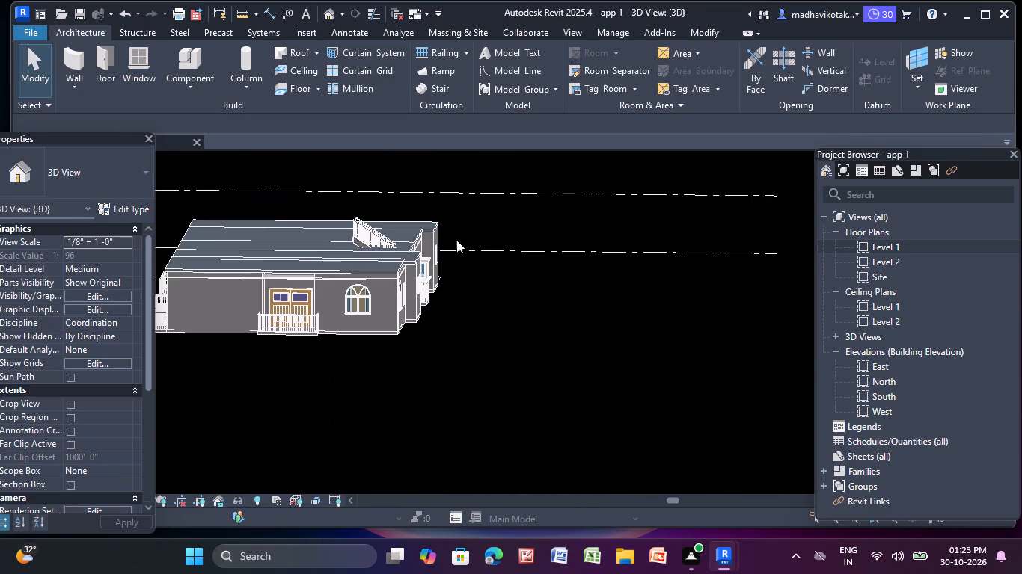
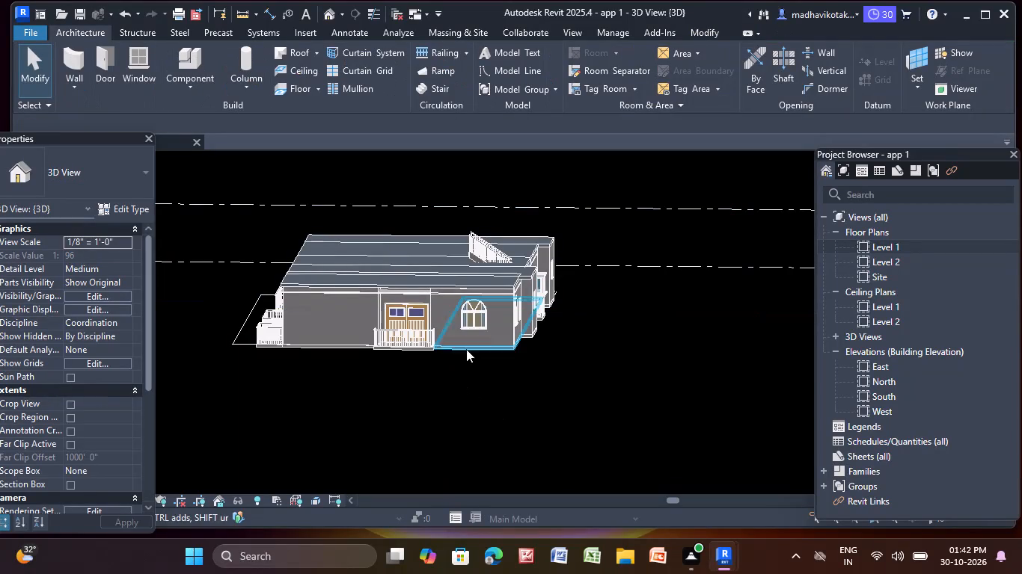
Delete the 2' x 4' ACT System compound ceiling that shows along the top of the staircase-side facade.
shift+middle_drag(691, 363, 675, 354)
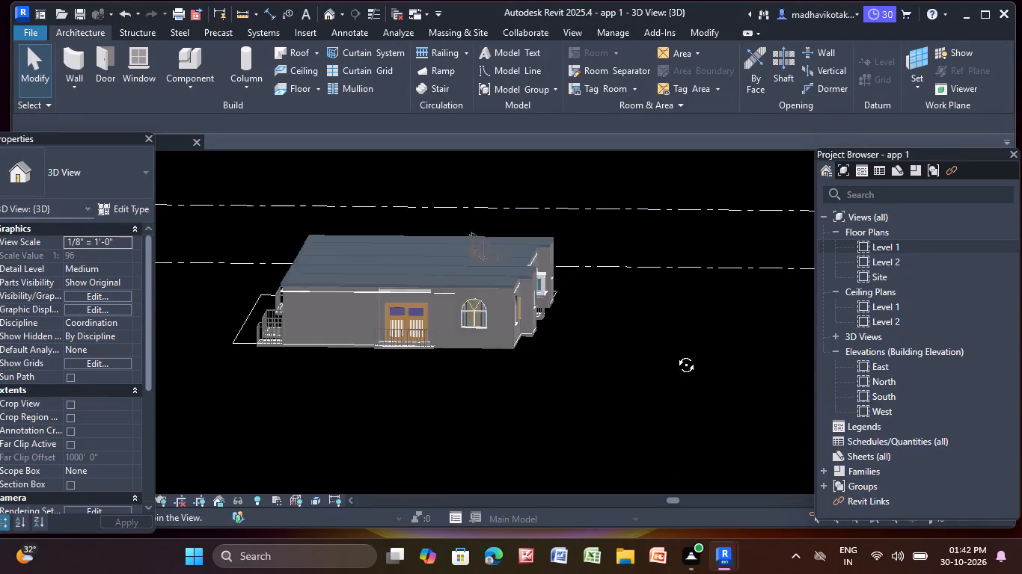
shift+middle_drag(675, 354, 527, 354)
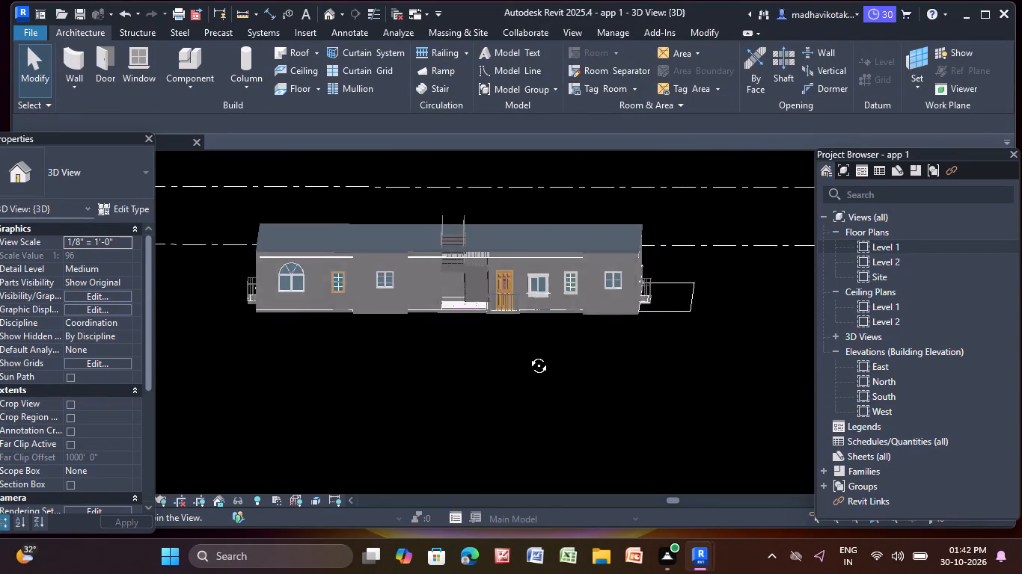
shift+middle_drag(527, 354, 530, 349)
shift+middle_drag(529, 346, 520, 329)
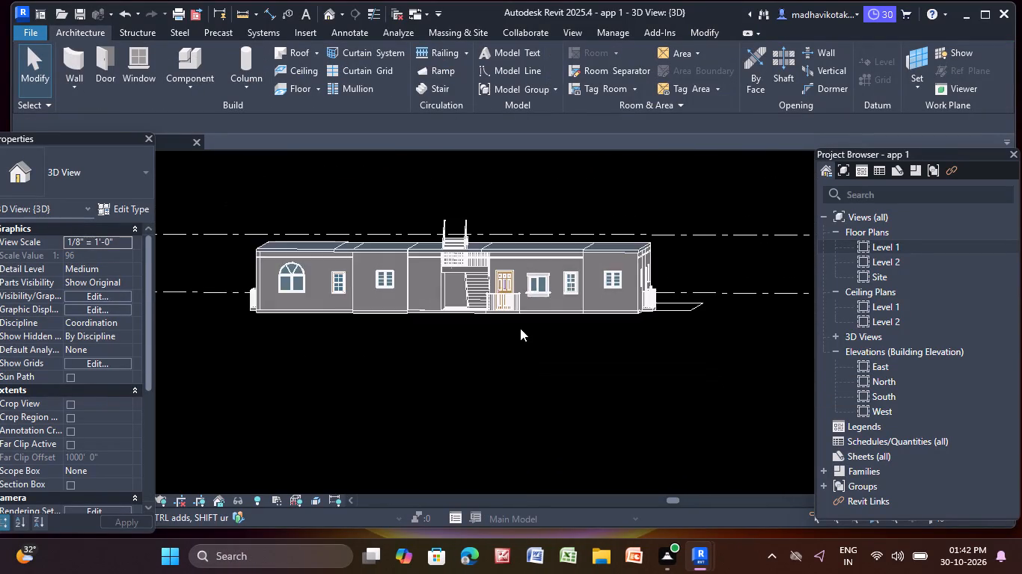
scroll(514, 327, up, 4)
middle_drag(515, 326, 813, 490)
scroll(373, 377, up, 4)
middle_drag(394, 373, 325, 307)
scroll(333, 301, up, 2)
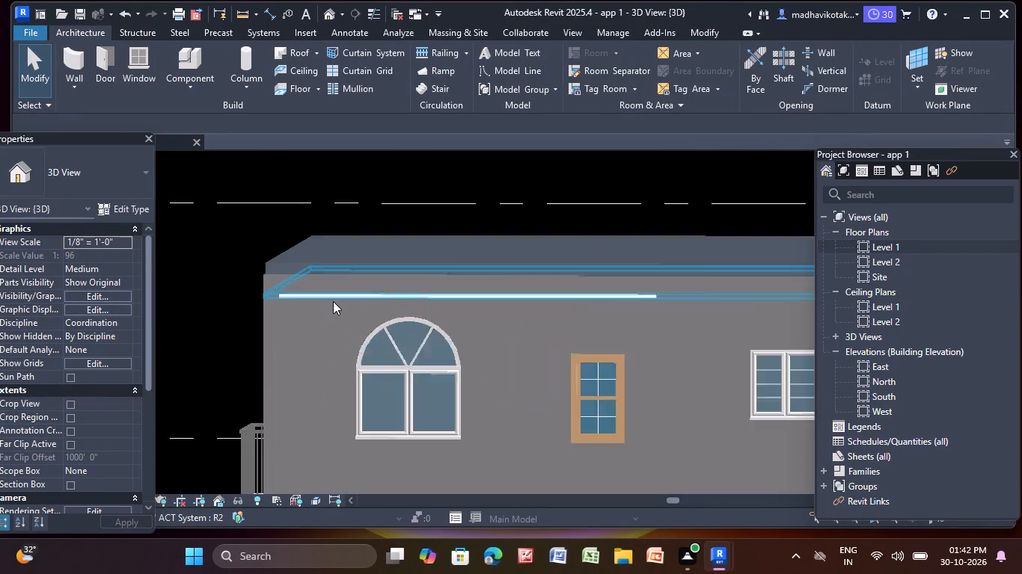
scroll(333, 301, up, 2)
click(339, 296)
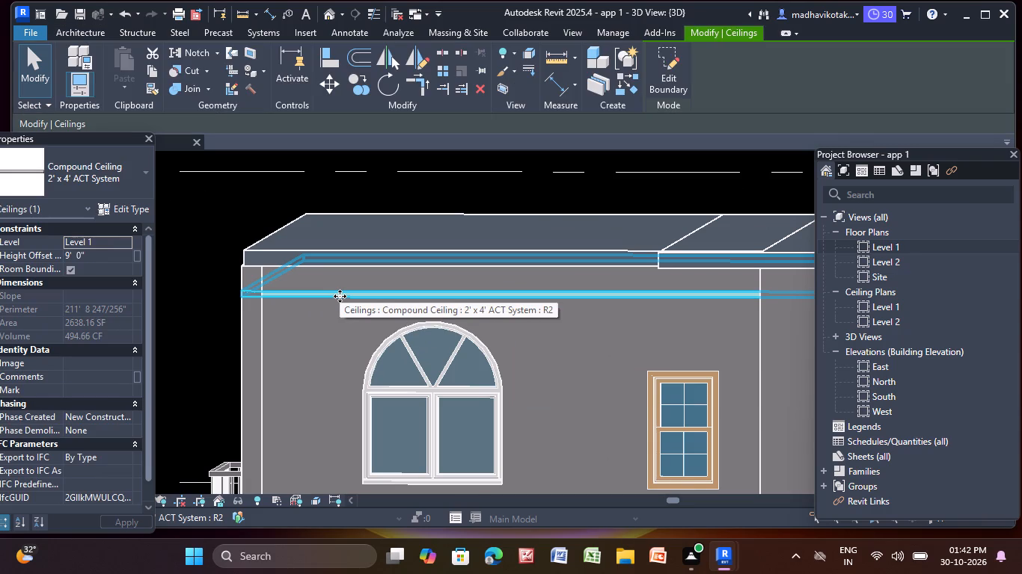
key(Delete)
Set the sill height to 3' 0" for the 910x910mm glazing-bar window between the brown-framed double-hung window and the staircase.
scroll(661, 321, down, 6)
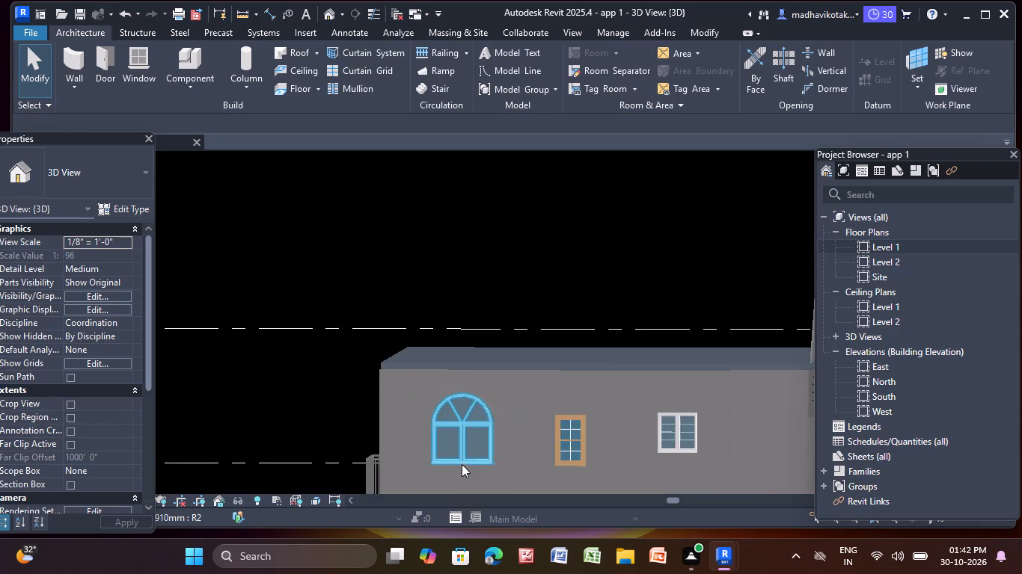
middle_drag(459, 460, 248, 266)
scroll(463, 329, down, 2)
middle_drag(468, 333, 388, 372)
middle_drag(661, 319, 637, 333)
click(625, 327)
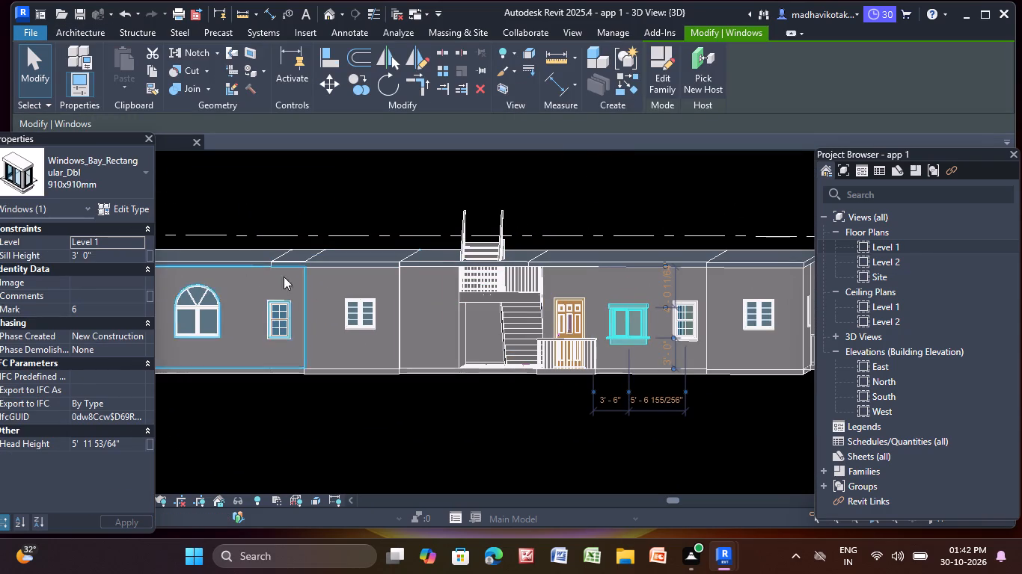
key(Escape)
click(354, 327)
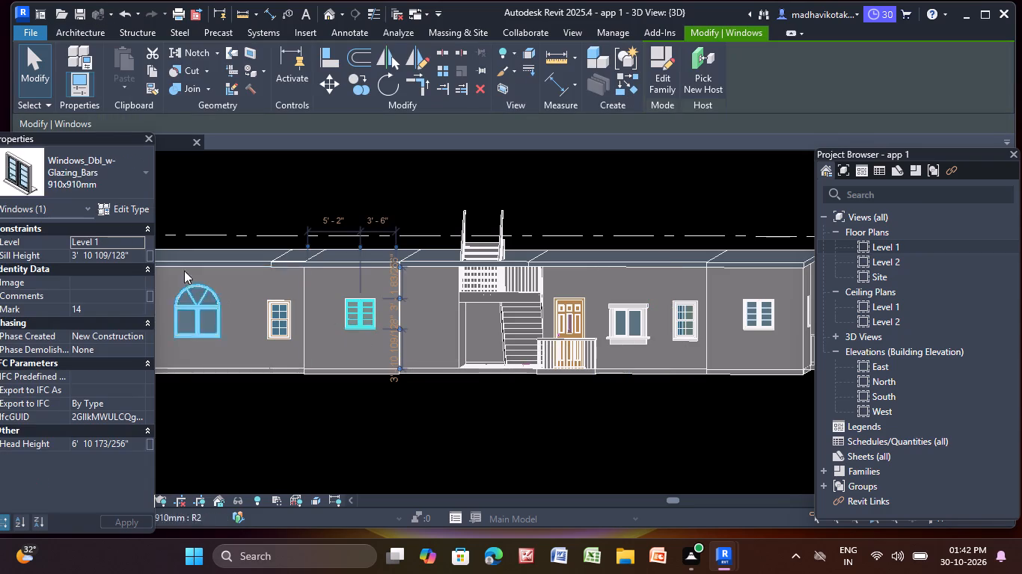
click(131, 256)
key(BackSpace)
key(BackSpace)
key(BackSpace)
key(BackSpace)
key(BackSpace)
key(BackSpace)
key(BackSpace)
key(BackSpace)
key(BackSpace)
key(BackSpace)
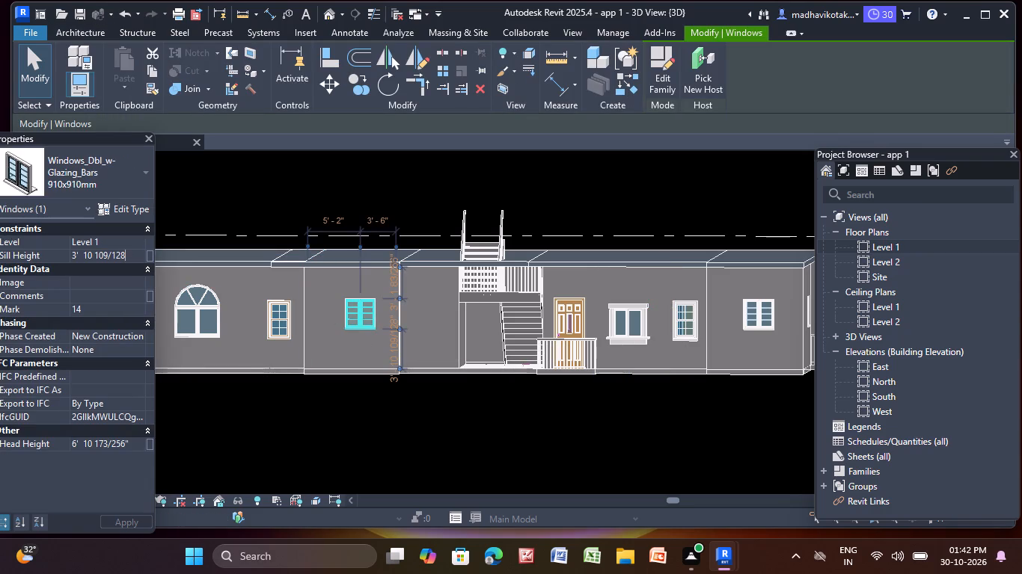
key(BackSpace)
key(Return)
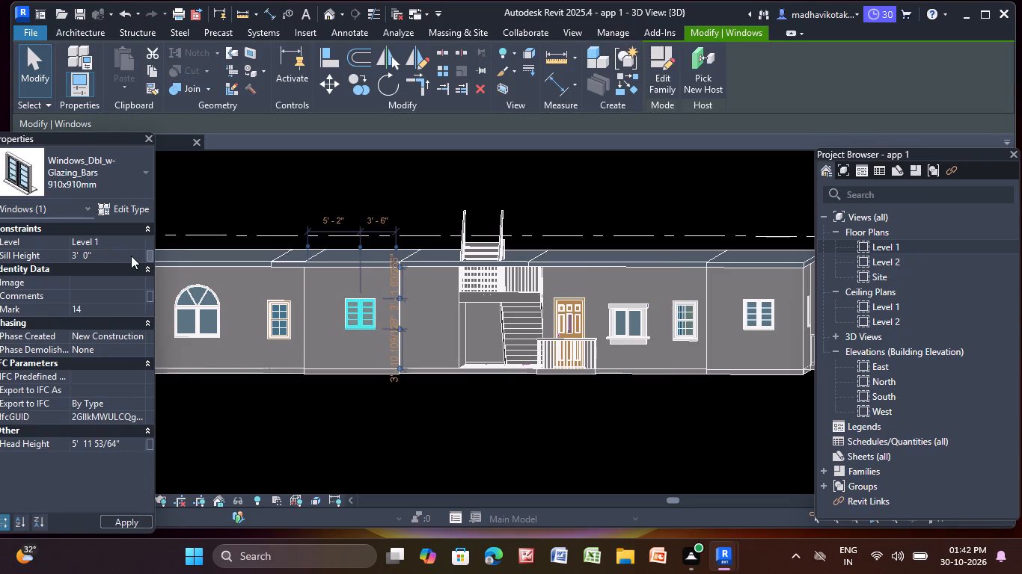
click(280, 463)
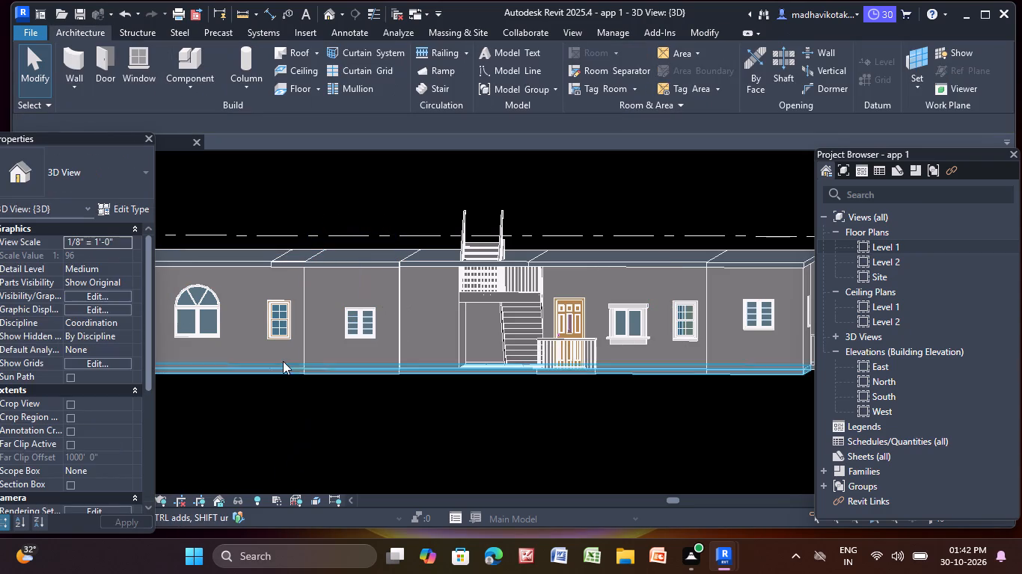
Set the sill height to 3' 0" for the 910x910mm glazing-bar window at the far end of the facade, beyond the entrance door.
click(272, 328)
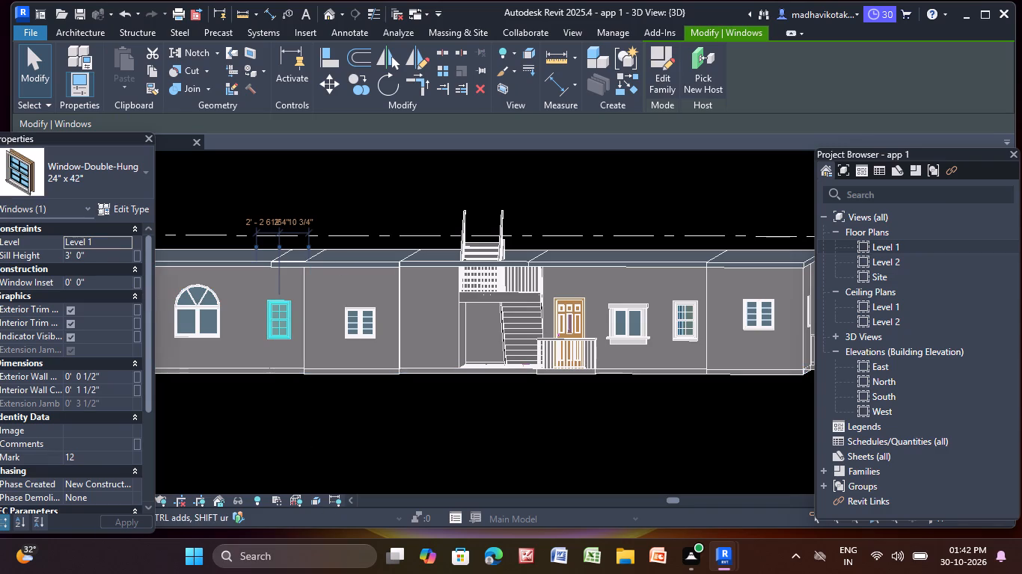
key(Escape)
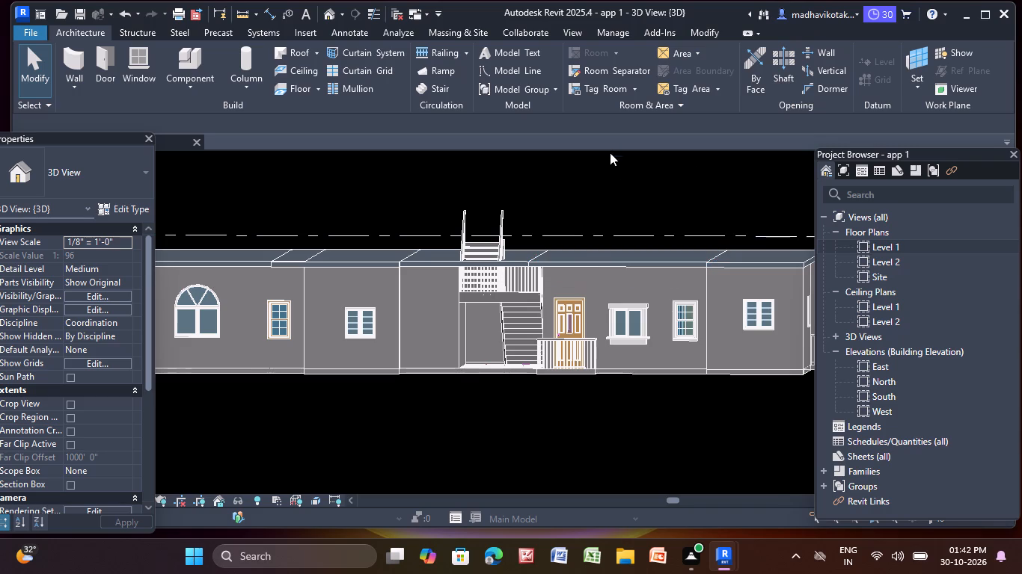
scroll(579, 343, down, 4)
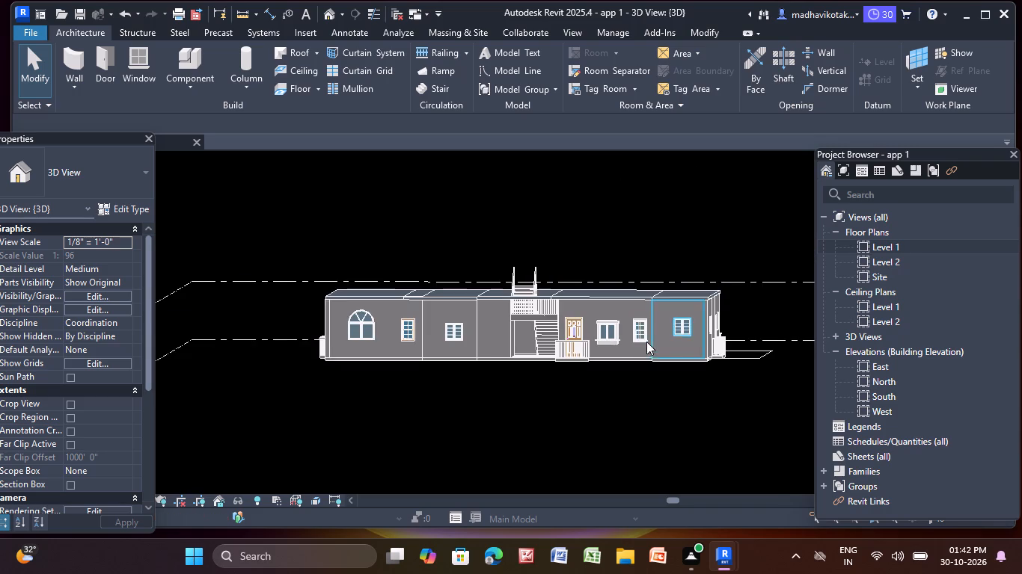
shift+middle_drag(650, 355, 622, 369)
scroll(679, 329, up, 5)
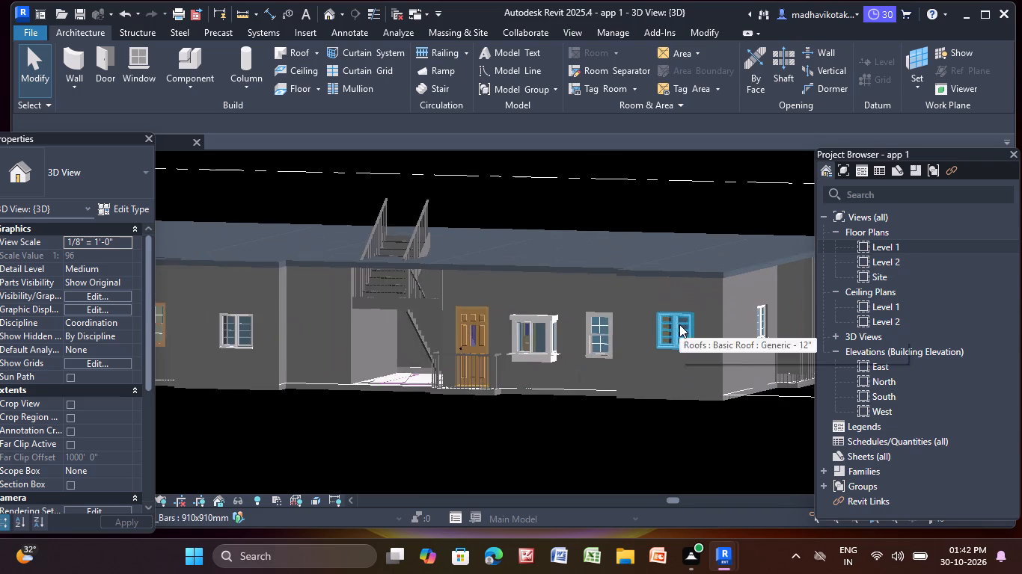
click(679, 324)
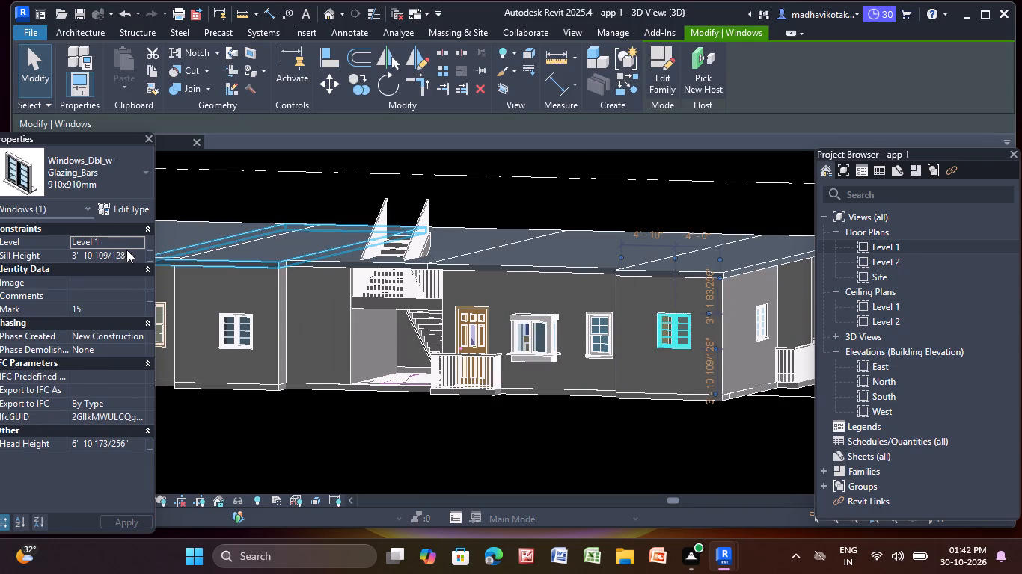
click(134, 256)
key(BackSpace)
key(BackSpace)
key(BackSpace)
key(BackSpace)
key(BackSpace)
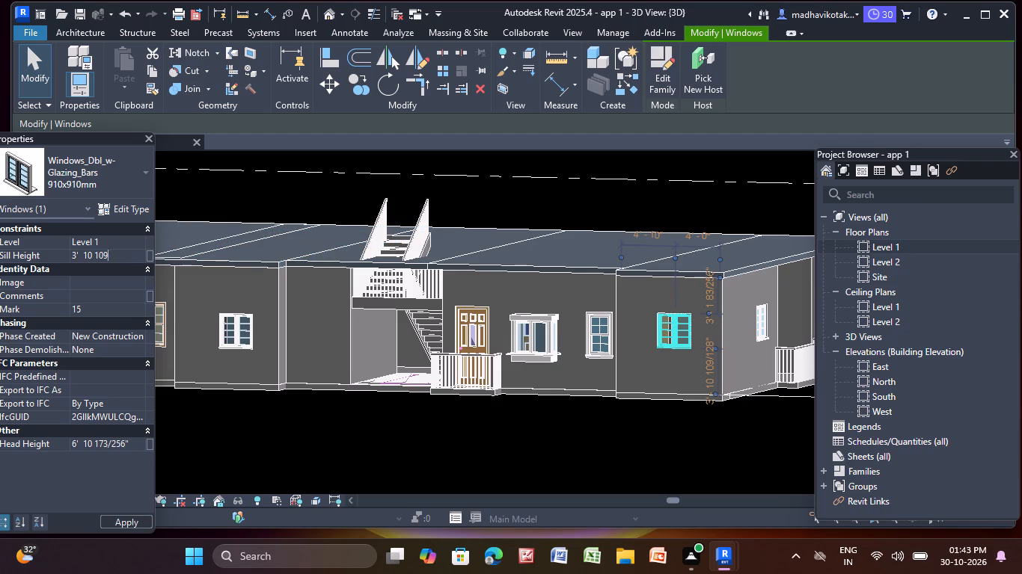
key(BackSpace)
key(BackSpace)
key(BackSpace)
key(BackSpace)
key(BackSpace)
key(BackSpace)
key(Return)
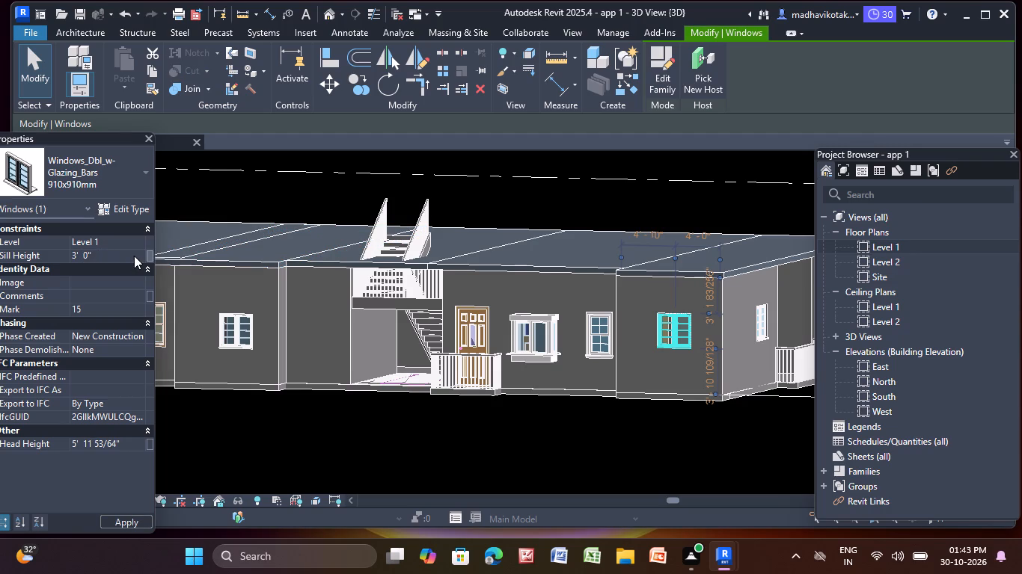
click(538, 481)
Delete the rectangular bay window between the entrance door and the white-framed double-hung window on the staircase-side facade.
click(535, 342)
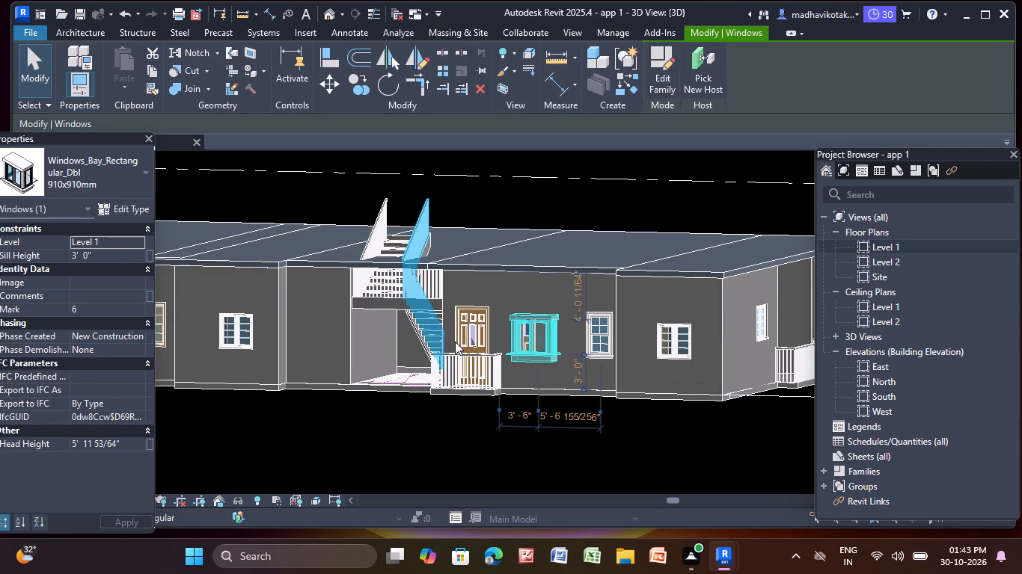
key(Escape)
scroll(573, 342, down, 4)
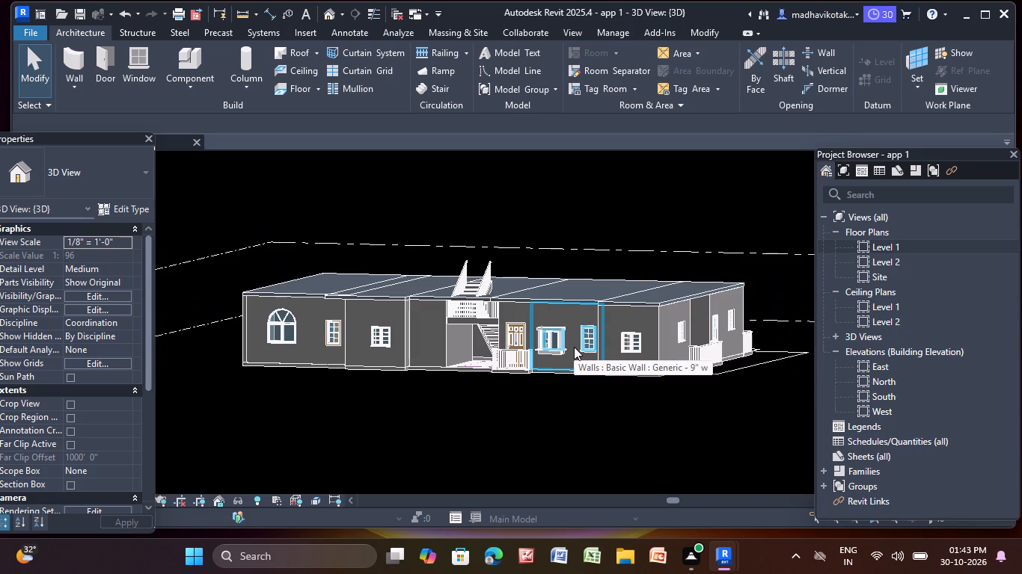
scroll(574, 347, up, 5)
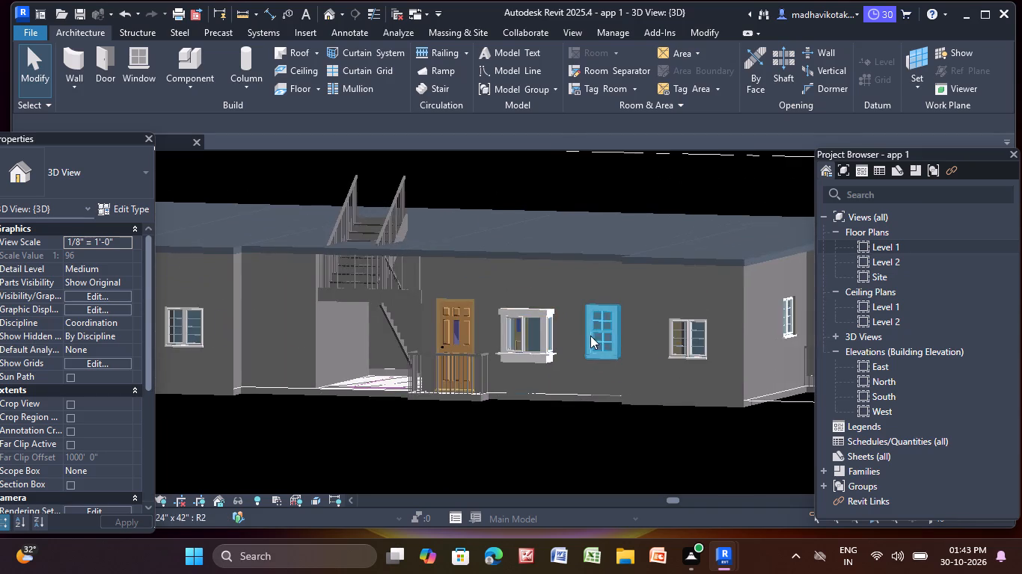
click(596, 333)
key(Escape)
scroll(557, 417, down, 3)
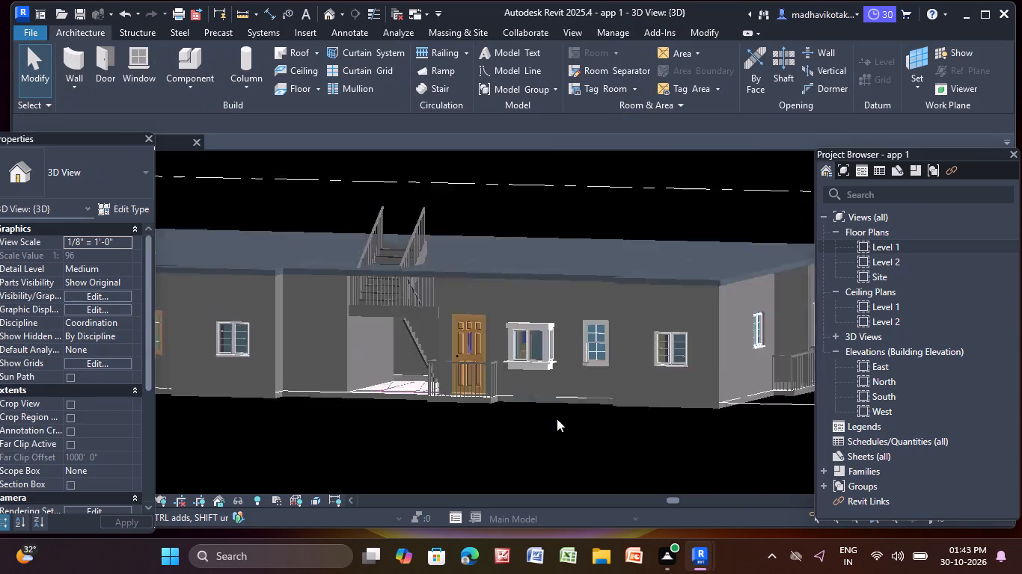
scroll(557, 419, down, 2)
click(533, 376)
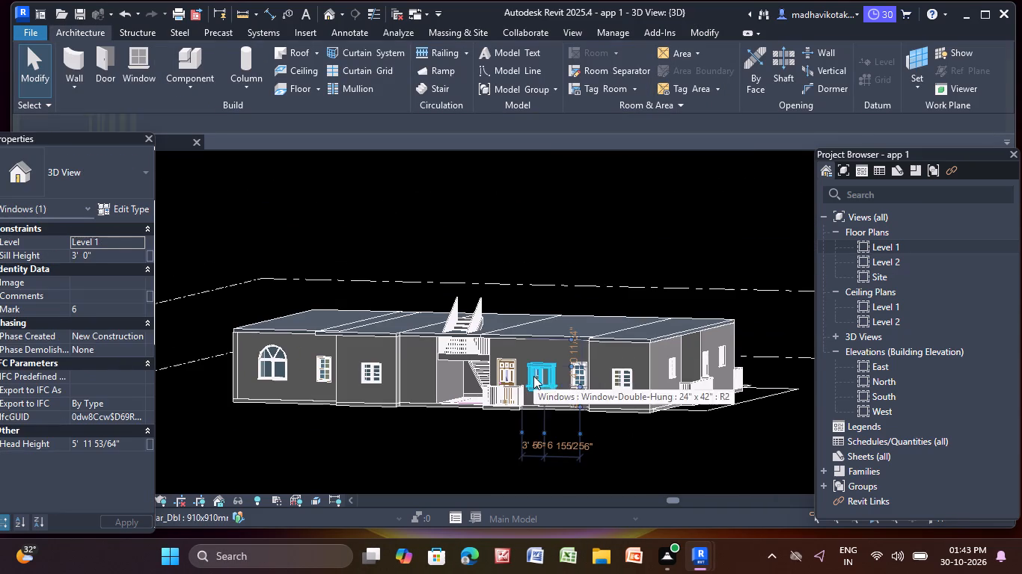
key(Delete)
Copy the 1360x910mm arched window to the wall between the entrance door and the white-framed double-hung window.
shift+middle_drag(556, 429, 596, 424)
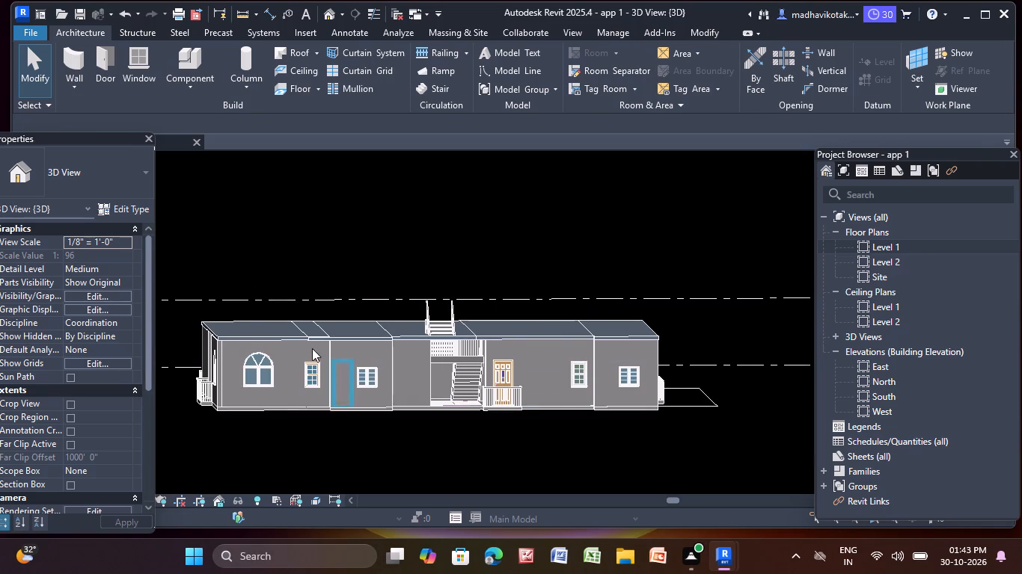
click(238, 370)
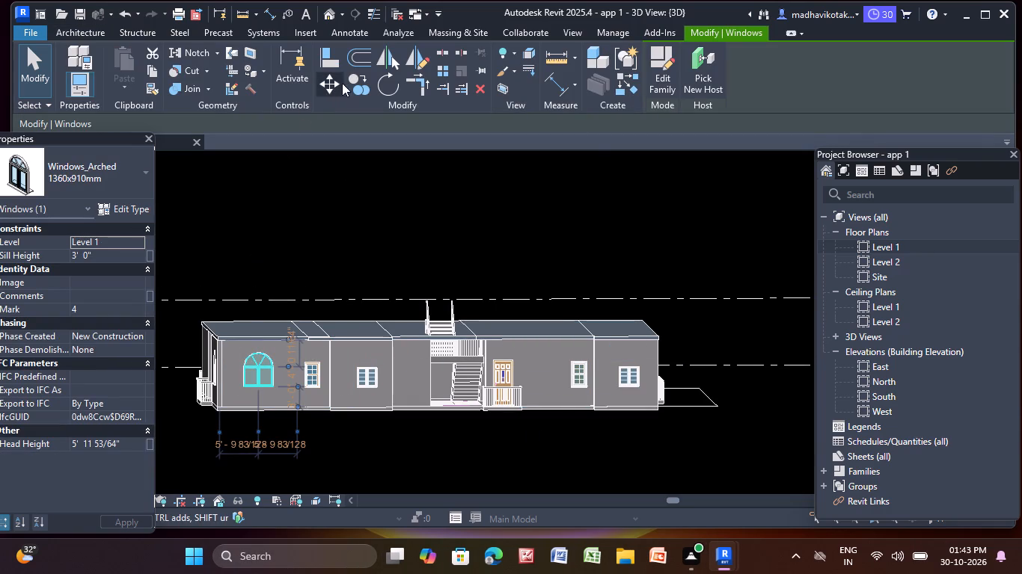
click(361, 84)
click(257, 383)
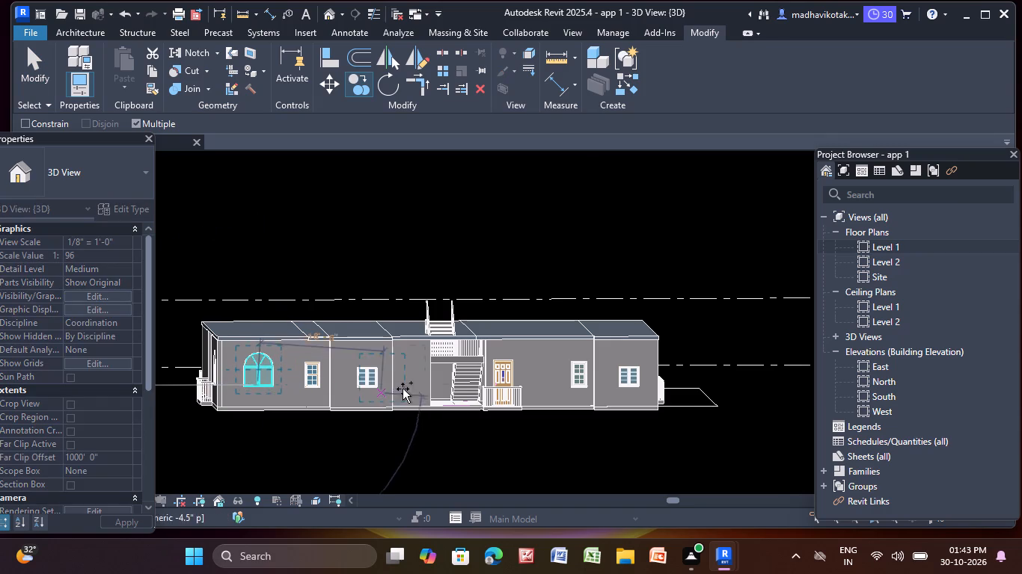
scroll(563, 392, up, 9)
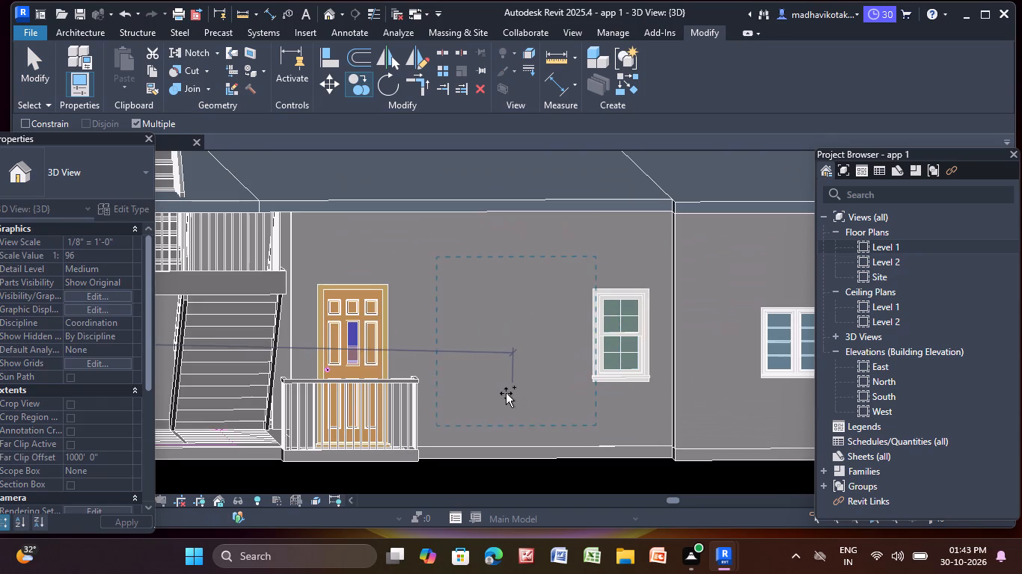
click(502, 392)
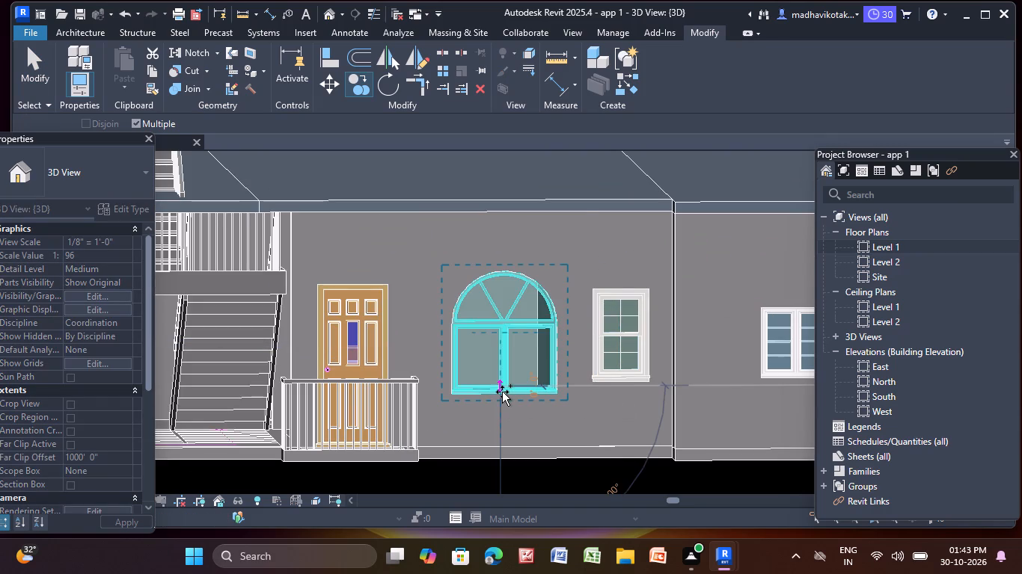
key(Escape)
key(Escape)
key(Escape)
key(Escape)
key(Escape)
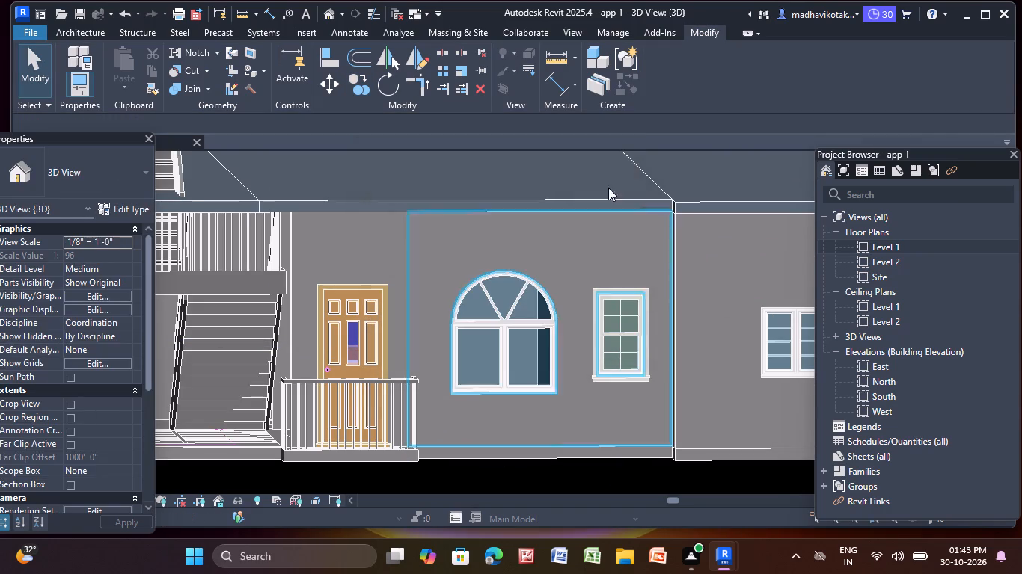
Set the sill height to 3' 0" for the 910x910mm glazing-bar window between the building corner and the double door on the end facade.
scroll(529, 342, down, 4)
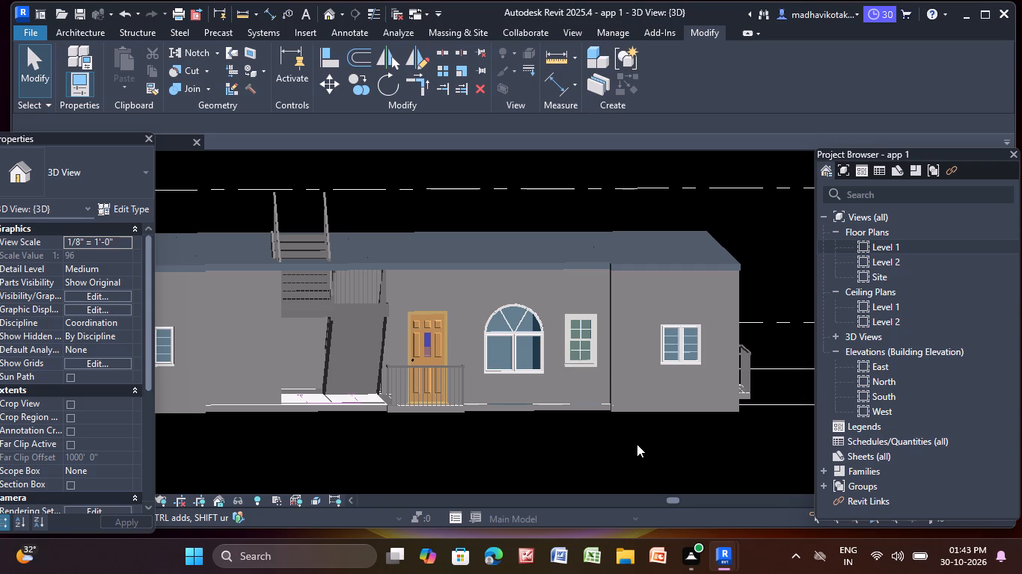
shift+middle_drag(637, 444, 465, 464)
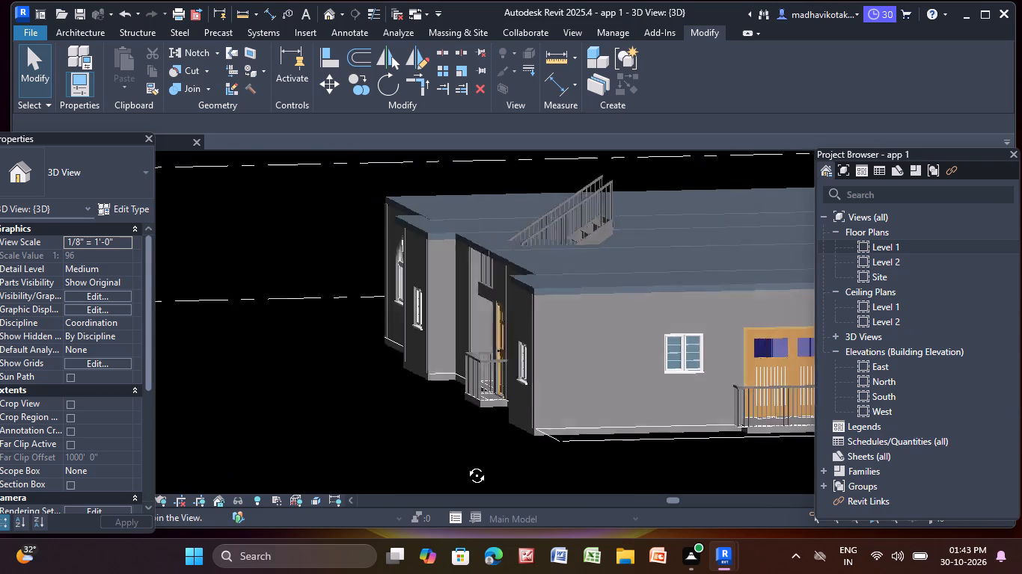
shift+middle_drag(465, 464, 512, 435)
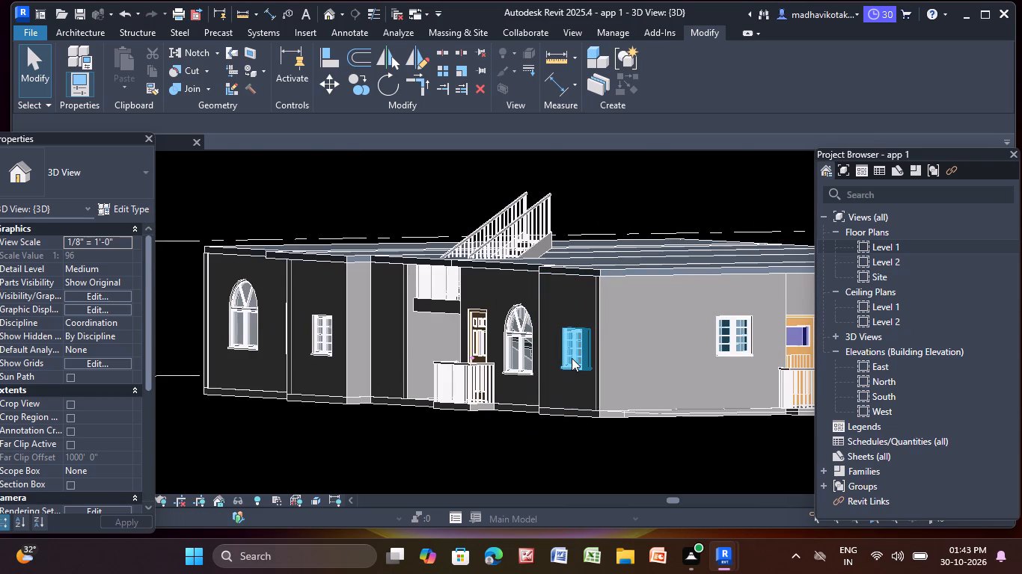
click(572, 358)
key(Escape)
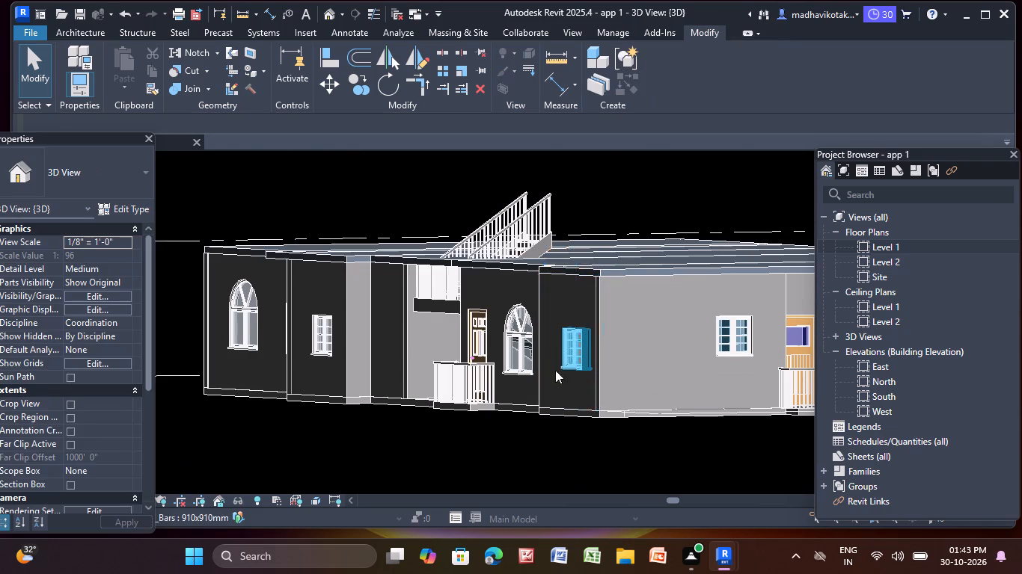
scroll(557, 378, down, 4)
shift+middle_drag(610, 423, 569, 446)
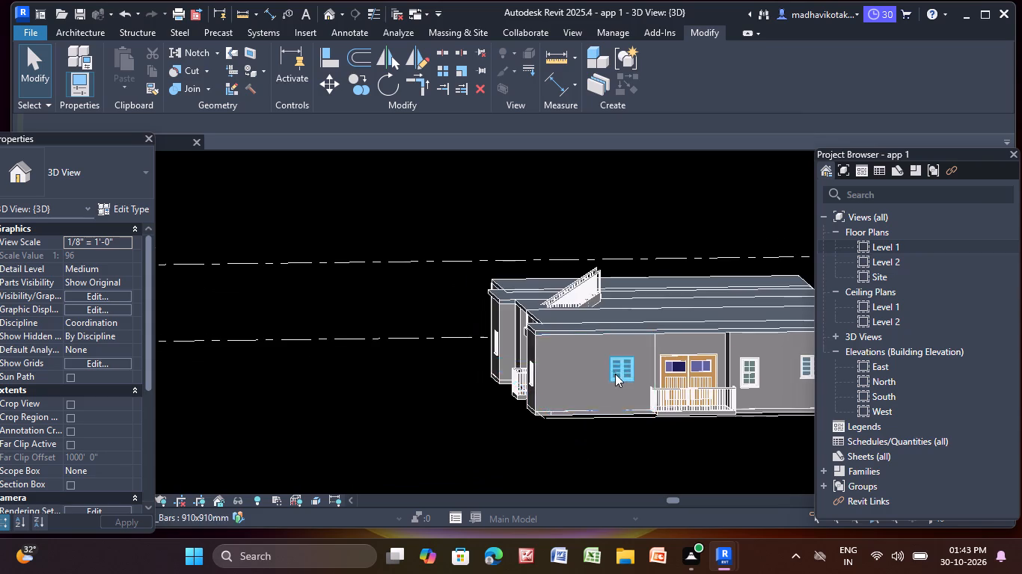
scroll(615, 374, up, 4)
middle_drag(578, 423, 367, 414)
scroll(396, 359, up, 3)
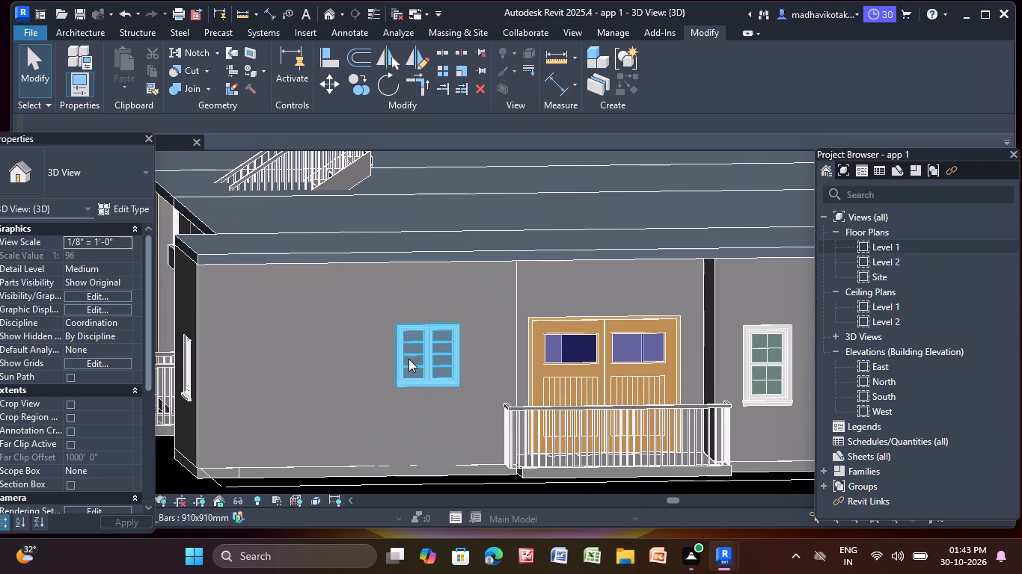
click(409, 359)
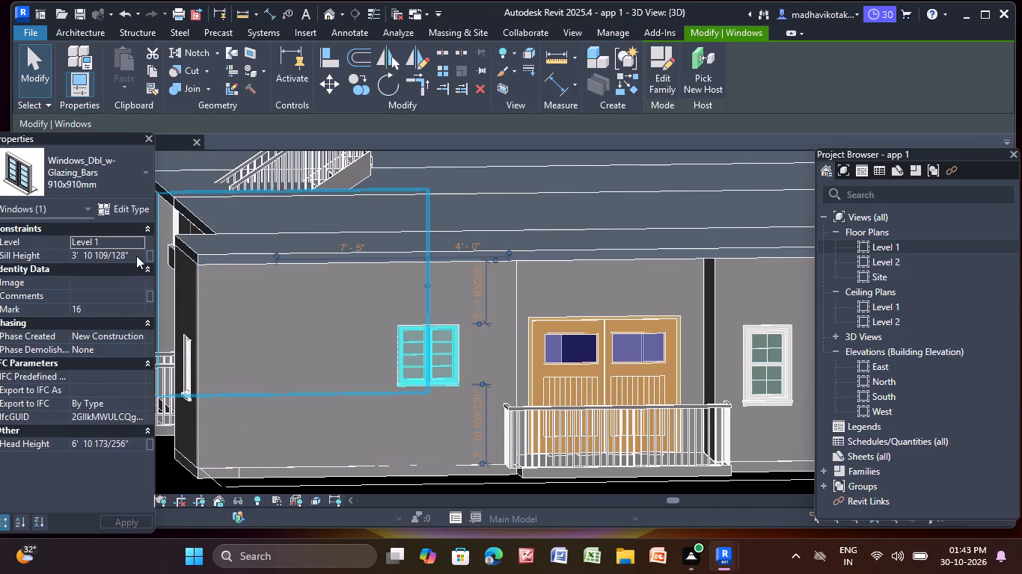
click(136, 256)
key(BackSpace)
key(BackSpace)
key(BackSpace)
text(3')
key(Return)
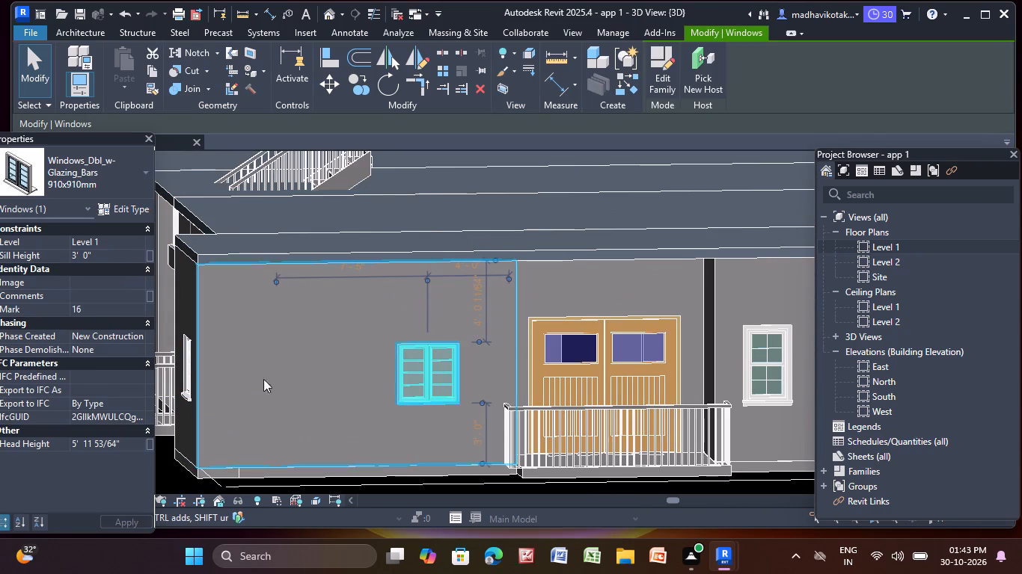
key(Escape)
Set the sill height to 3' 0" for the 910x910mm glazing-bar window beyond the double-hung window on the same double-door facade.
scroll(288, 360, down, 3)
middle_drag(289, 354, 207, 278)
middle_drag(553, 403, 526, 411)
scroll(499, 330, up, 4)
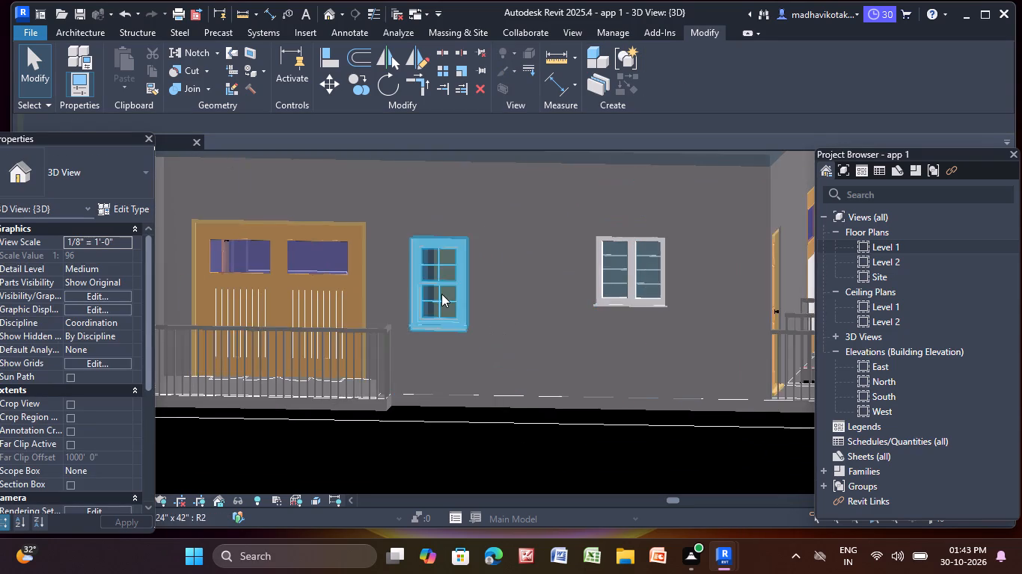
click(441, 294)
key(Escape)
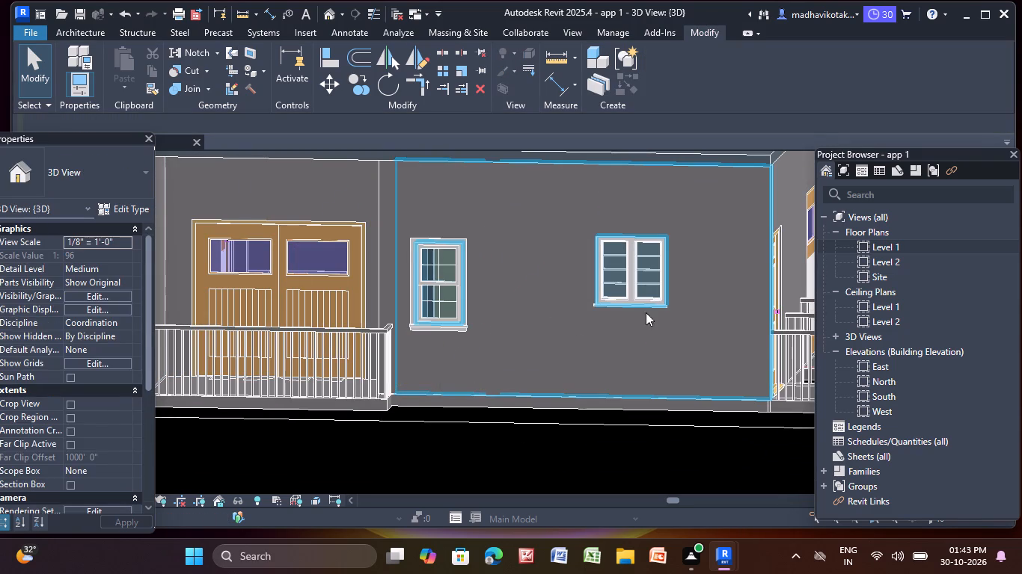
click(640, 297)
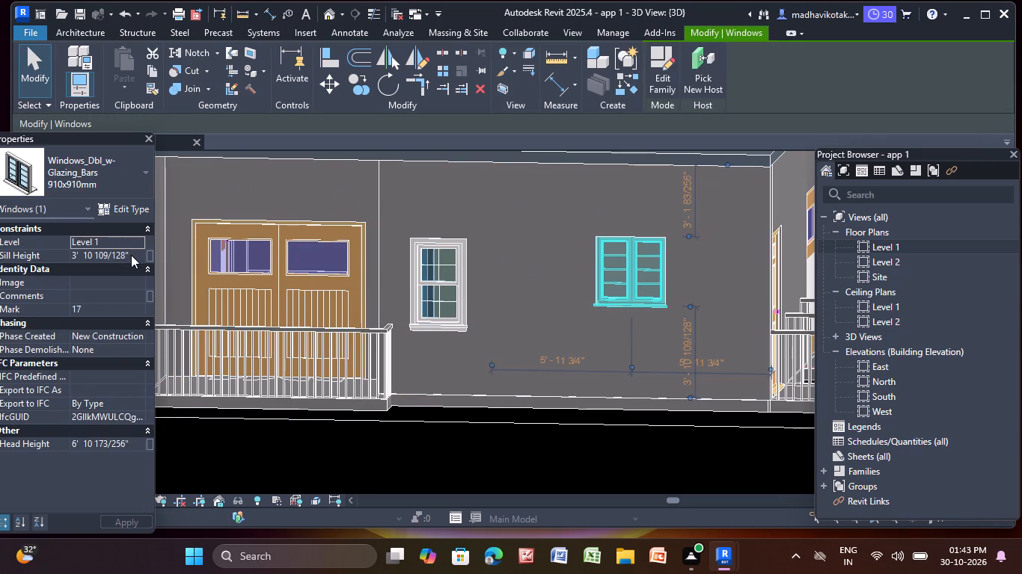
click(131, 255)
key(BackSpace)
key(BackSpace)
key(BackSpace)
key(BackSpace)
key(BackSpace)
key(BackSpace)
key(BackSpace)
key(BackSpace)
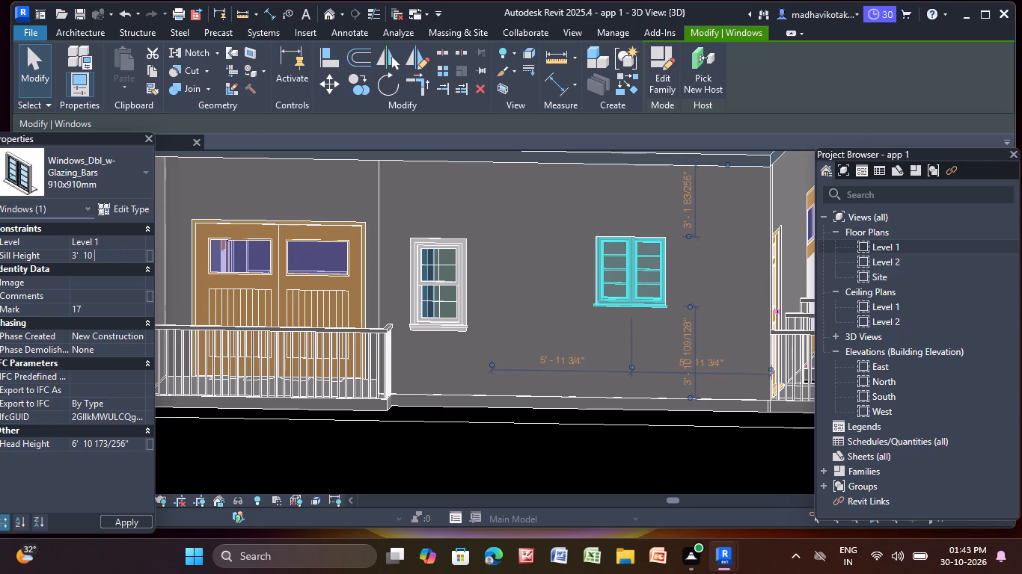
key(BackSpace)
key(BackSpace)
key(BackSpace)
key(Return)
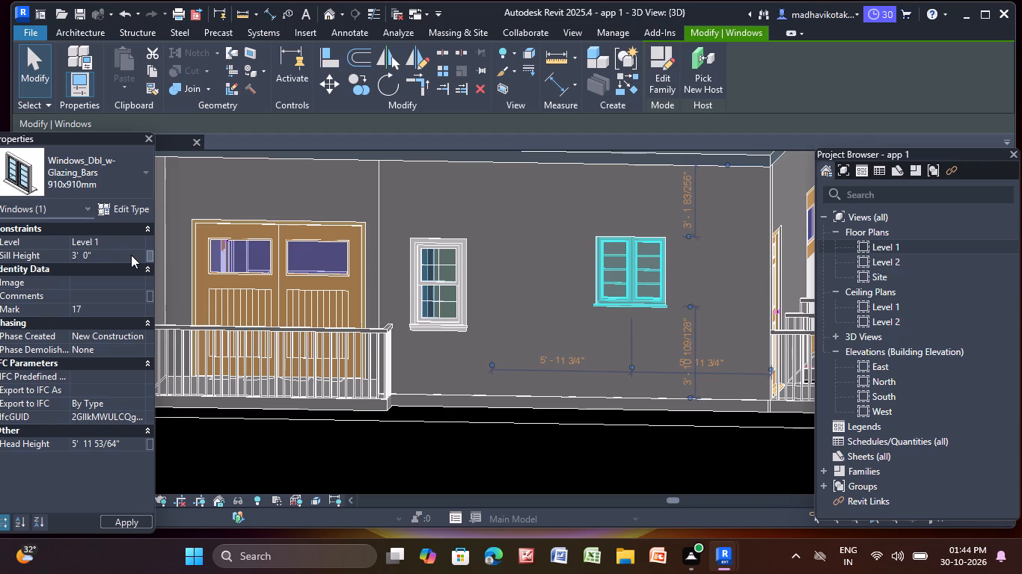
scroll(131, 255, up, 1)
click(418, 443)
Check the sill heights of the two 1360x910mm arched windows between the double doors on the long facade.
scroll(442, 430, down, 4)
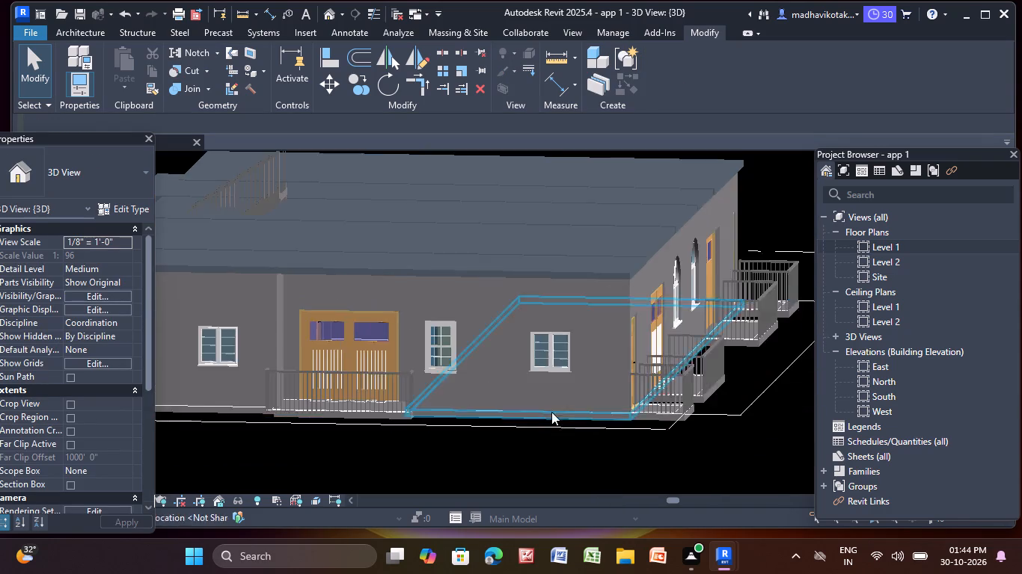
scroll(587, 401, down, 2)
shift+middle_drag(578, 404, 383, 413)
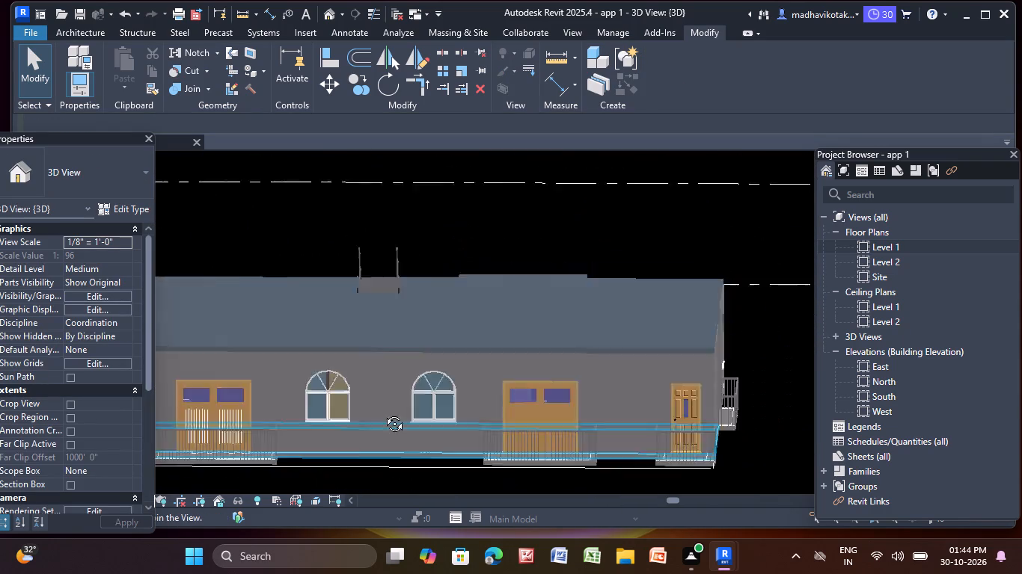
shift+middle_drag(383, 413, 376, 413)
scroll(435, 388, down, 2)
middle_drag(435, 388, 533, 359)
shift+middle_drag(539, 375, 567, 367)
scroll(411, 370, up, 5)
click(411, 369)
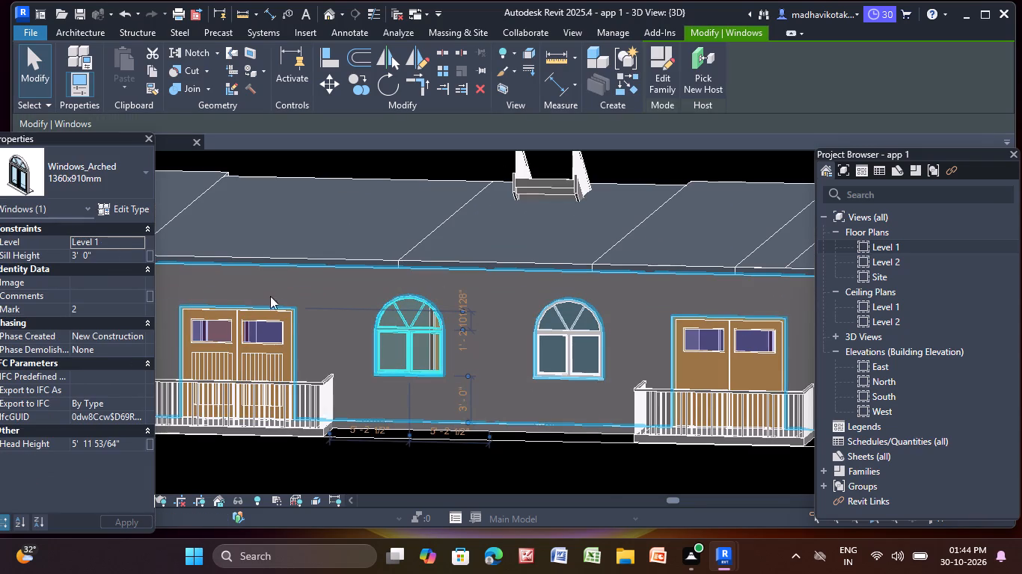
key(Escape)
click(548, 357)
key(Escape)
scroll(548, 357, down, 4)
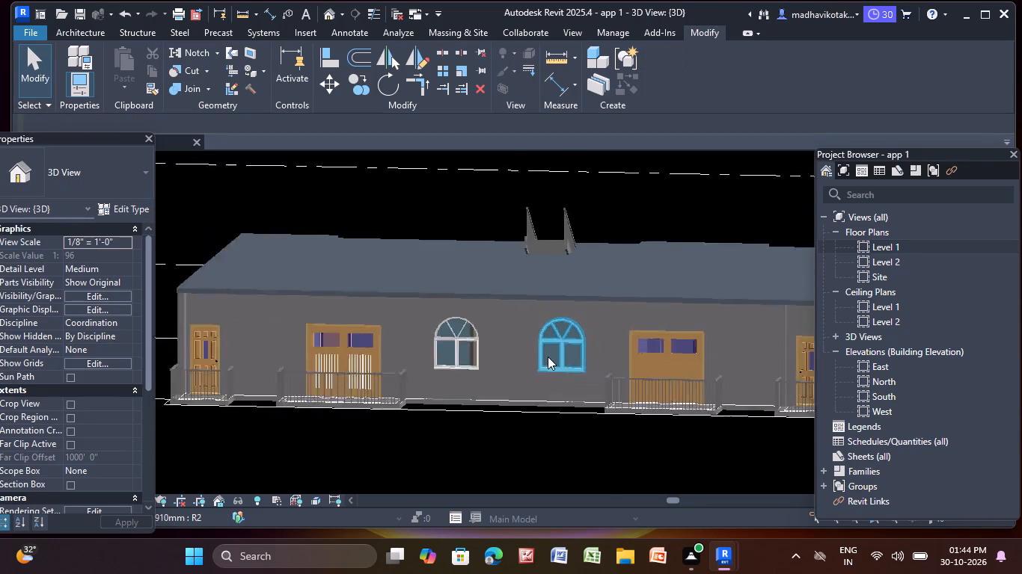
scroll(548, 357, down, 2)
middle_drag(519, 392, 352, 329)
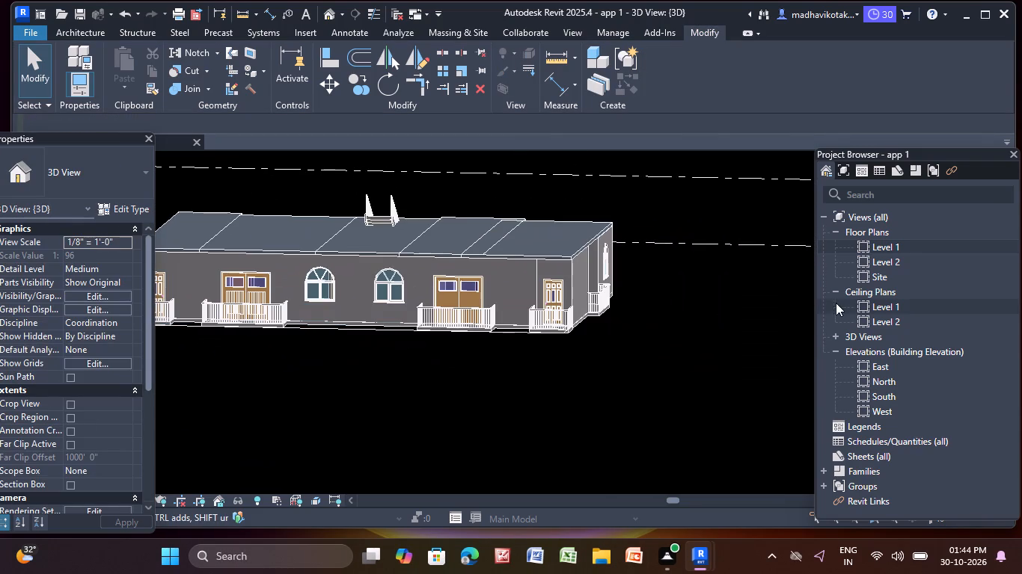
Open the North building elevation with the Level 1 and Level 2 lines in view.
double_click(878, 378)
scroll(794, 368, down, 2)
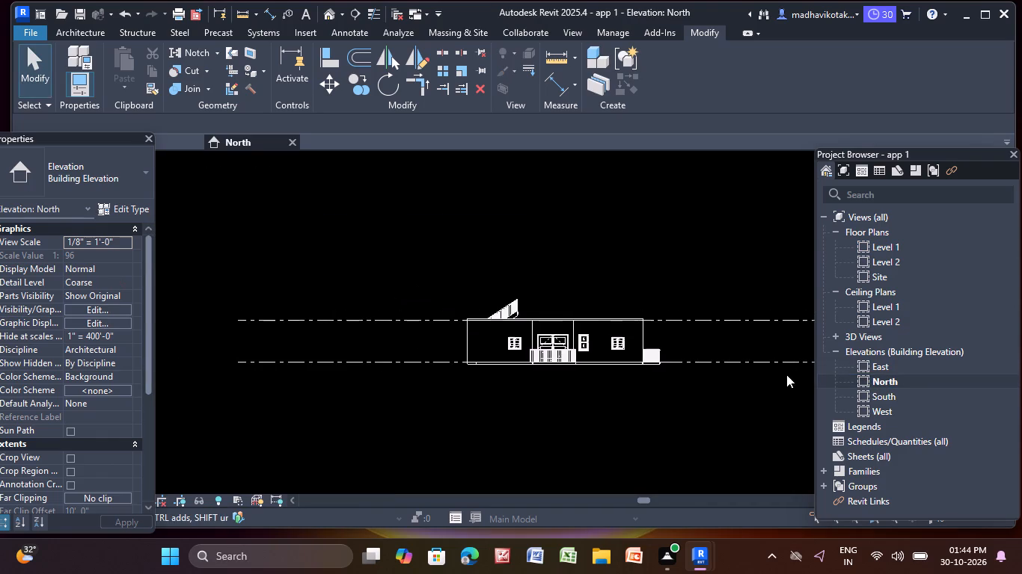
middle_drag(774, 371, 551, 359)
scroll(822, 197, down, 1)
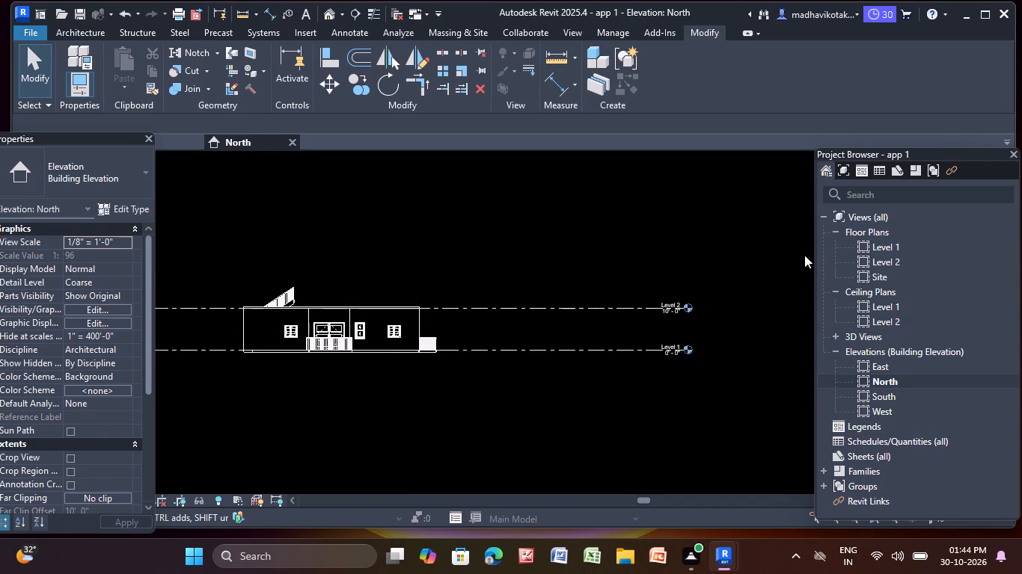
middle_drag(804, 255, 723, 245)
middle_drag(601, 221, 690, 241)
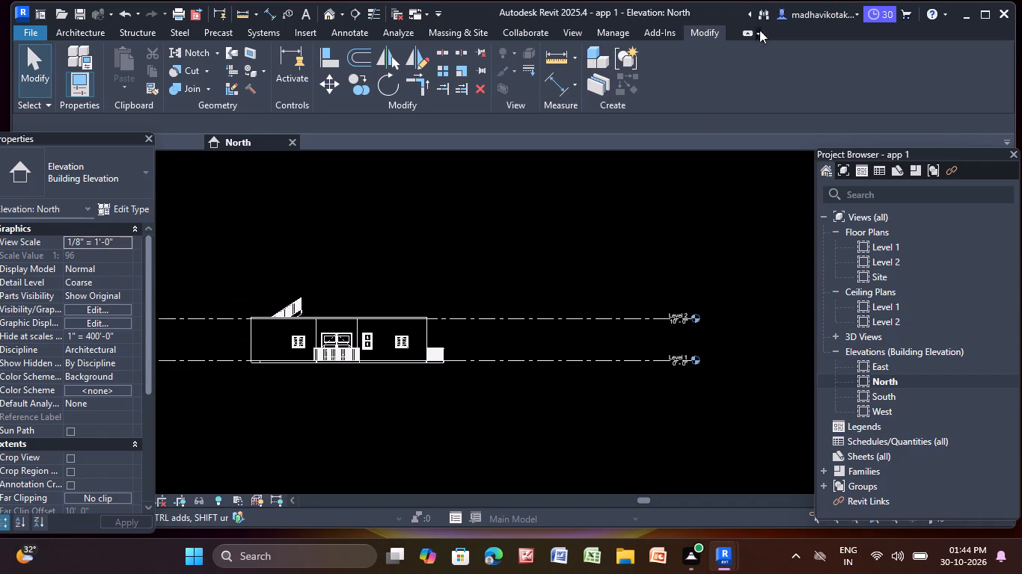
click(571, 33)
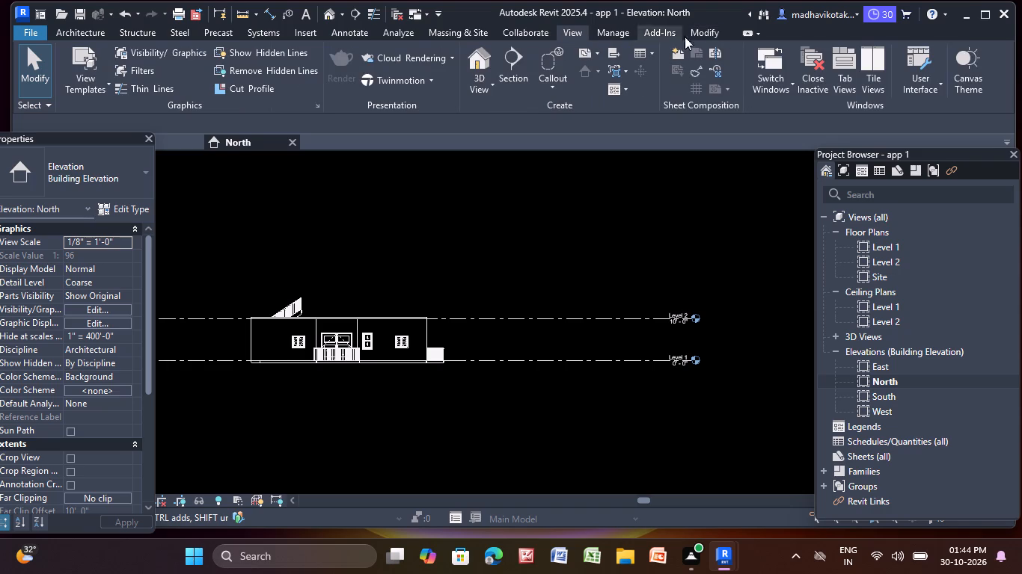
key(Escape)
key(Escape)
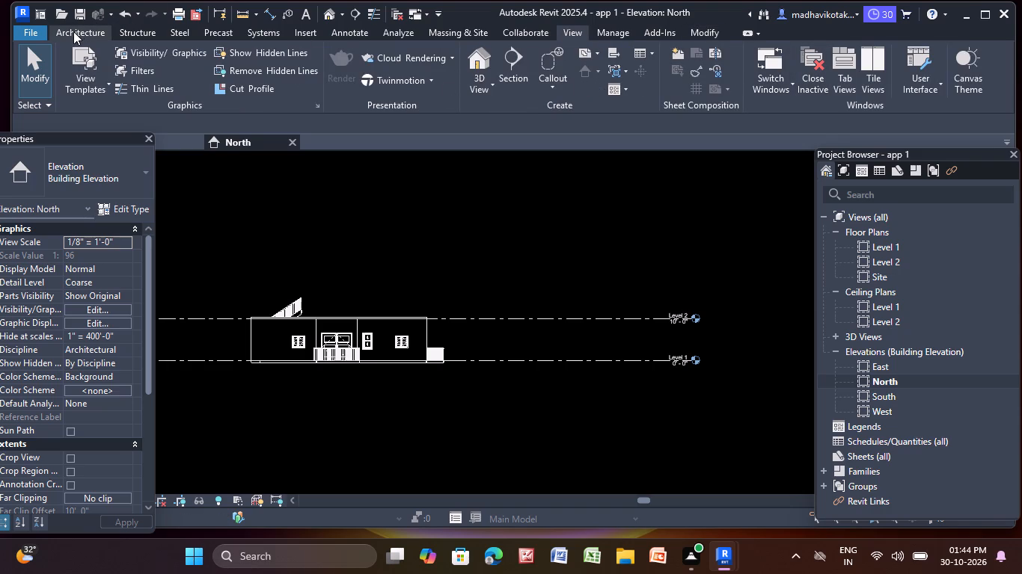
Add five levels above Level 2 at 10' 0" spacing, up to 60' 0", using Pick Lines with a 10' 0" offset.
triple_click(73, 31)
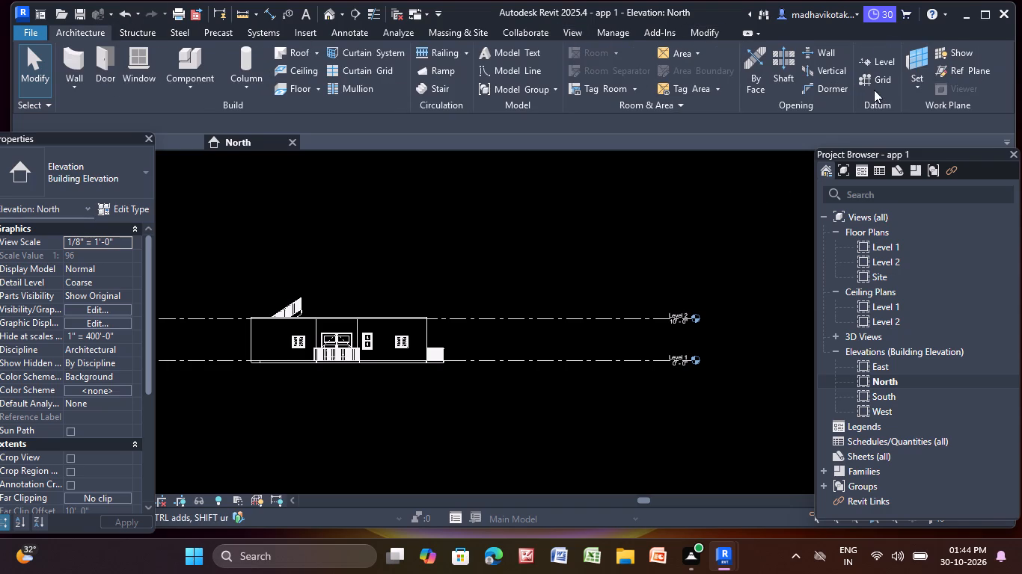
click(887, 60)
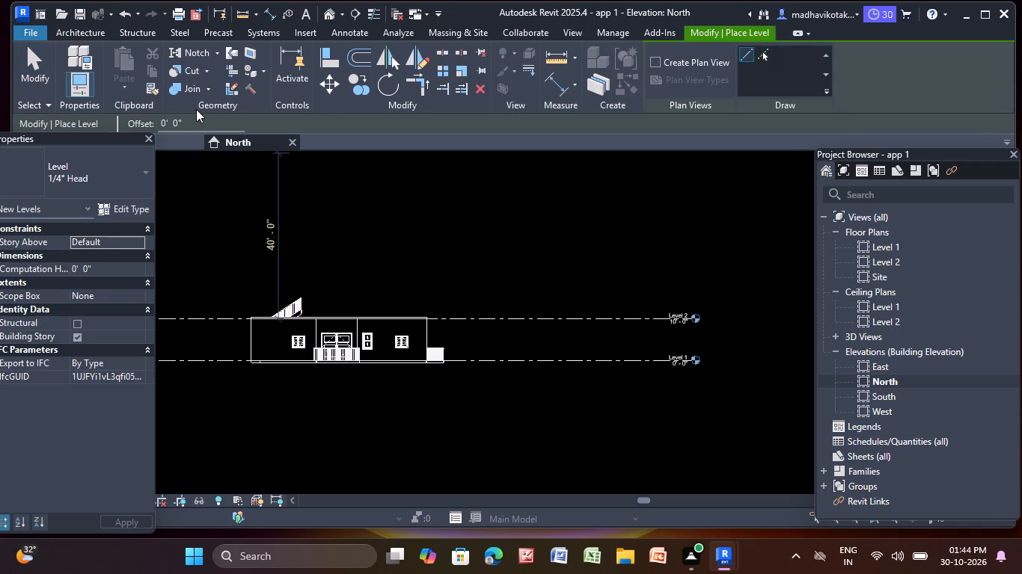
click(201, 129)
key(BackSpace)
key(BackSpace)
key(BackSpace)
key(BackSpace)
key(BackSpace)
key(BackSpace)
key(BackSpace)
key(BackSpace)
key(BackSpace)
key(BackSpace)
key(BackSpace)
key(BackSpace)
text(10')
key(Return)
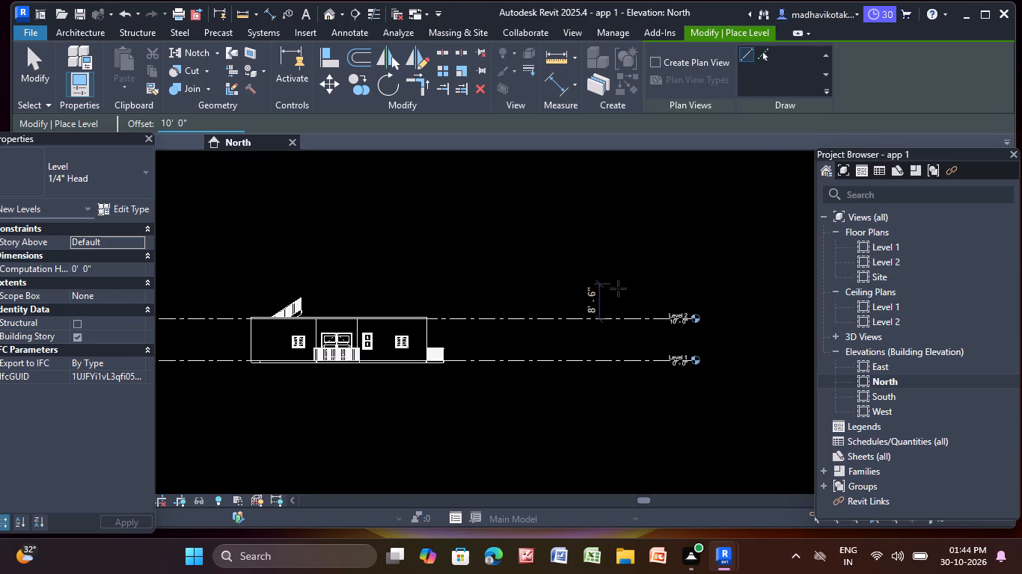
click(765, 50)
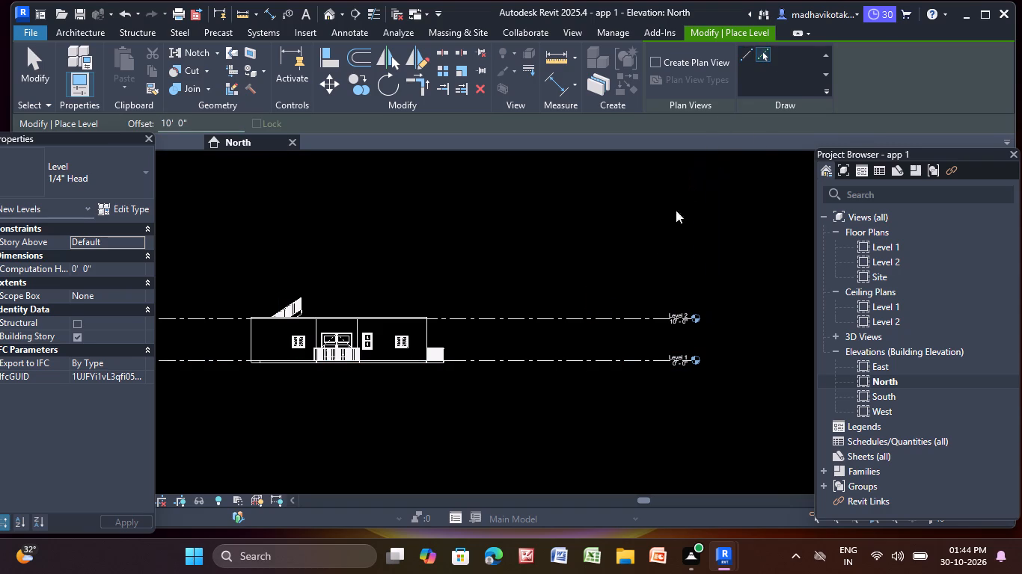
click(592, 315)
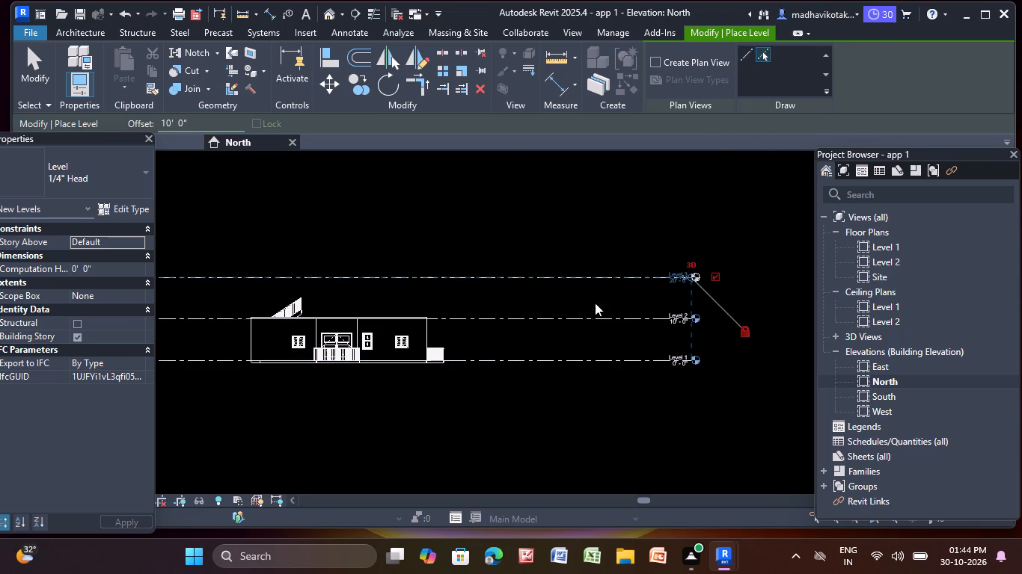
click(597, 275)
scroll(597, 275, down, 1)
middle_drag(597, 275, 655, 355)
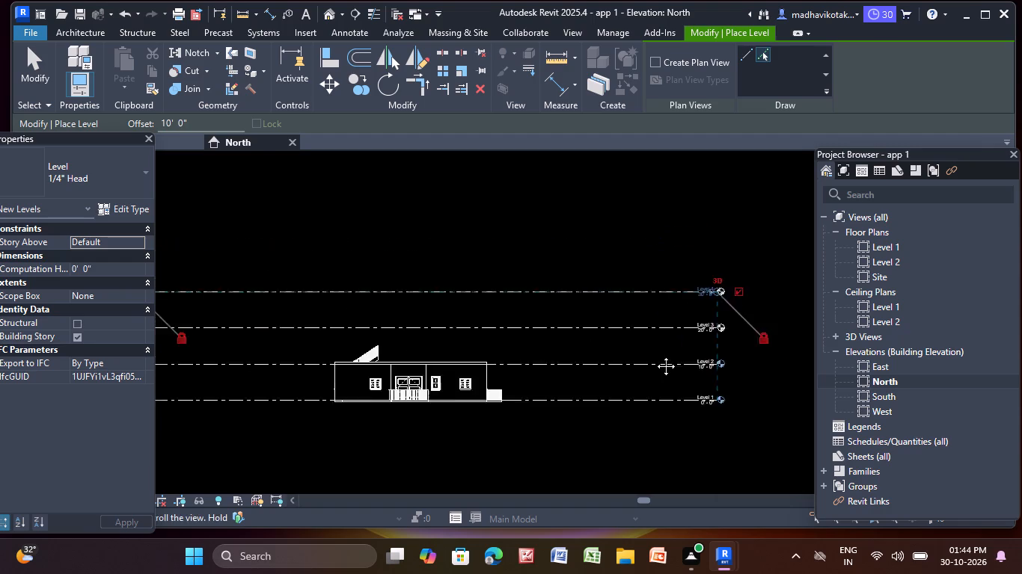
middle_drag(655, 355, 667, 377)
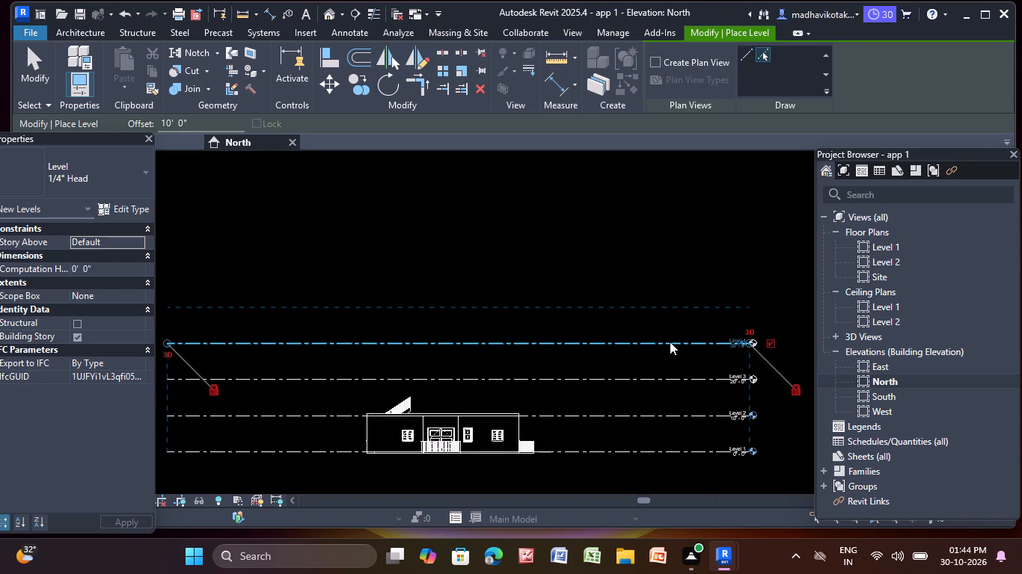
click(670, 342)
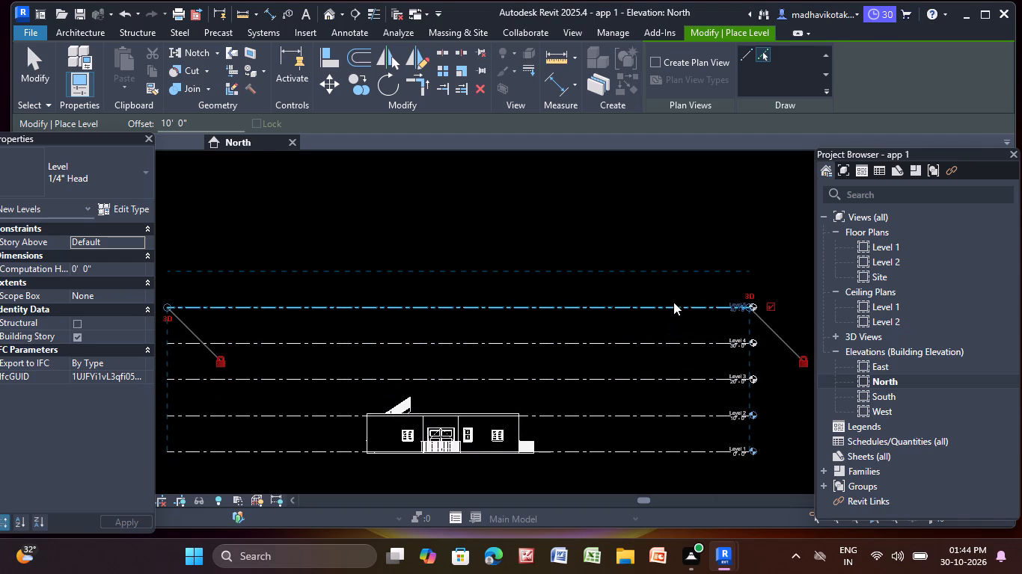
click(673, 302)
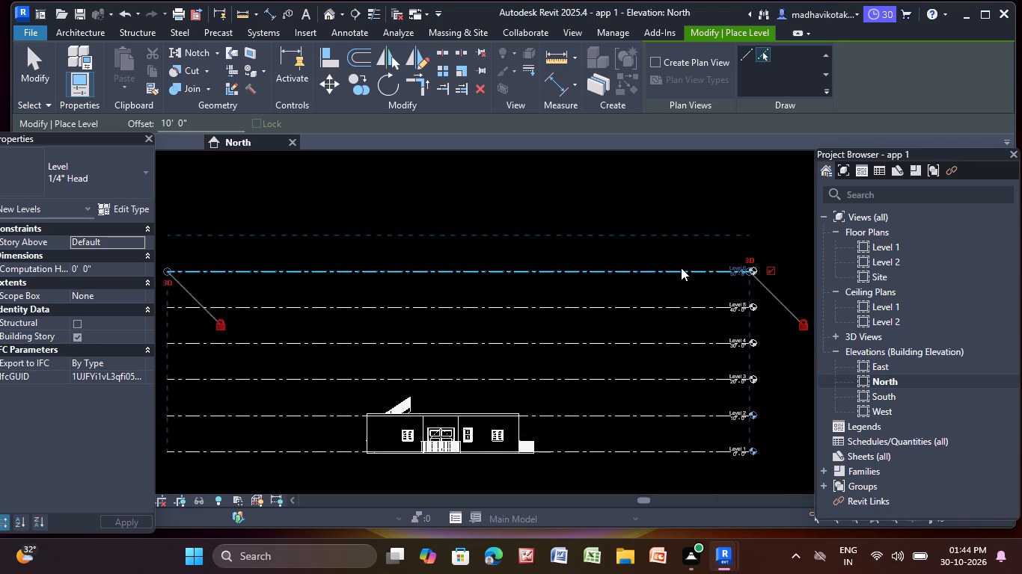
click(681, 268)
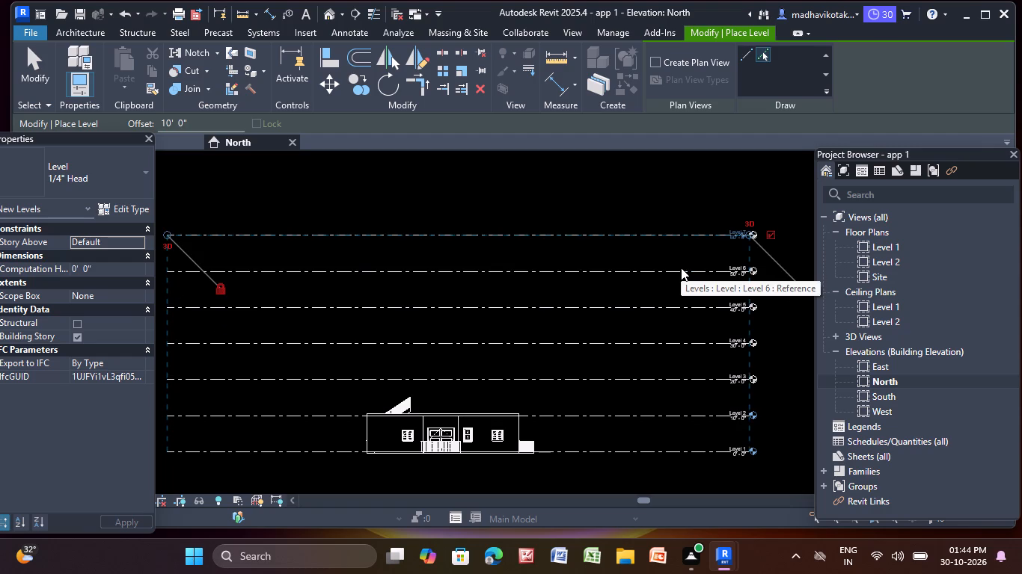
key(Escape)
key(Escape)
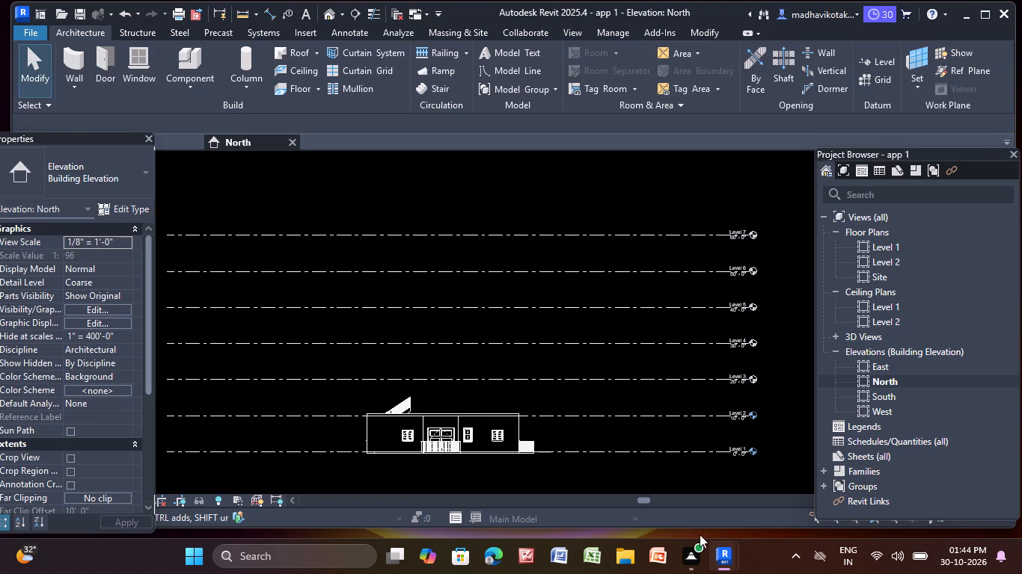
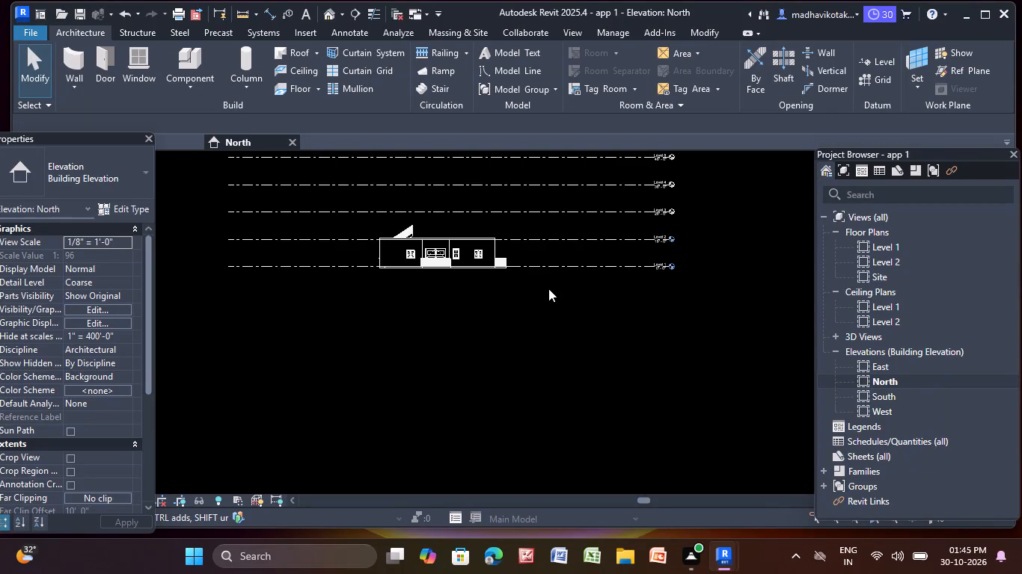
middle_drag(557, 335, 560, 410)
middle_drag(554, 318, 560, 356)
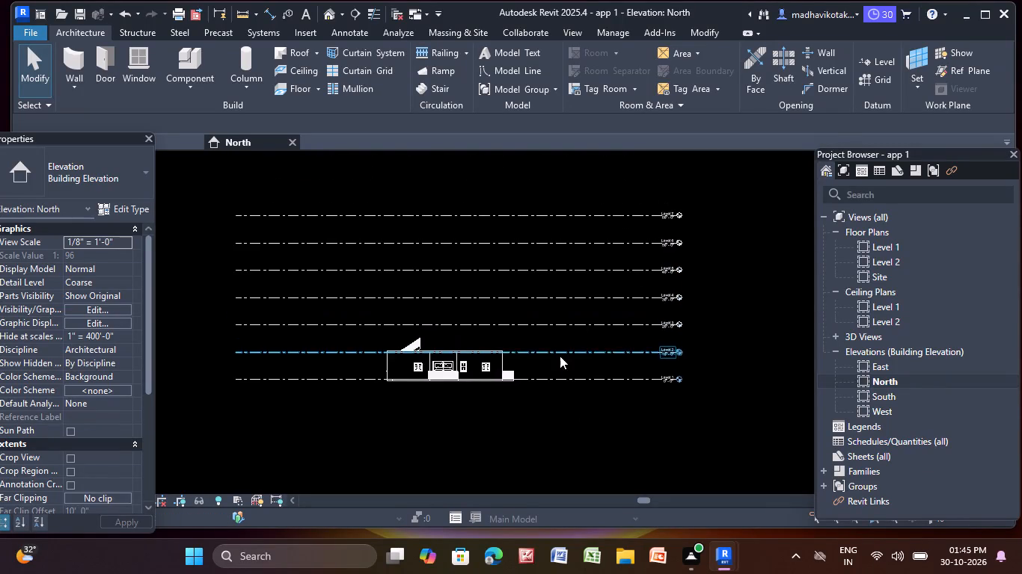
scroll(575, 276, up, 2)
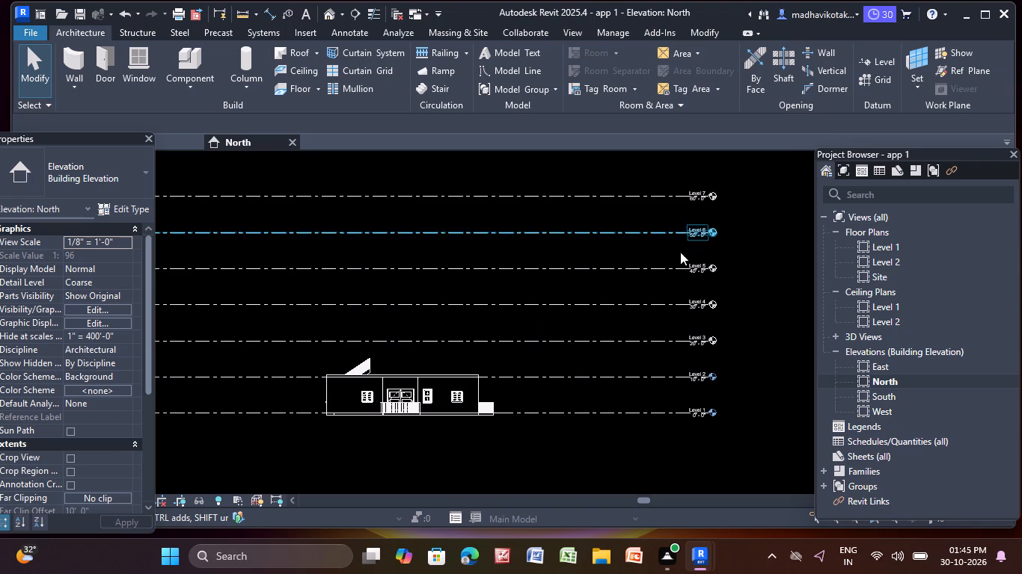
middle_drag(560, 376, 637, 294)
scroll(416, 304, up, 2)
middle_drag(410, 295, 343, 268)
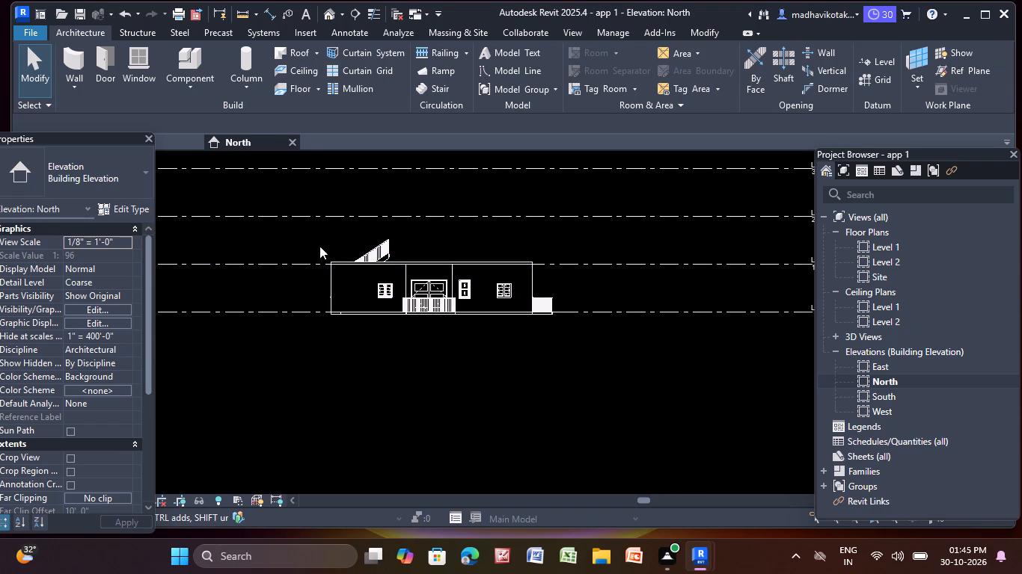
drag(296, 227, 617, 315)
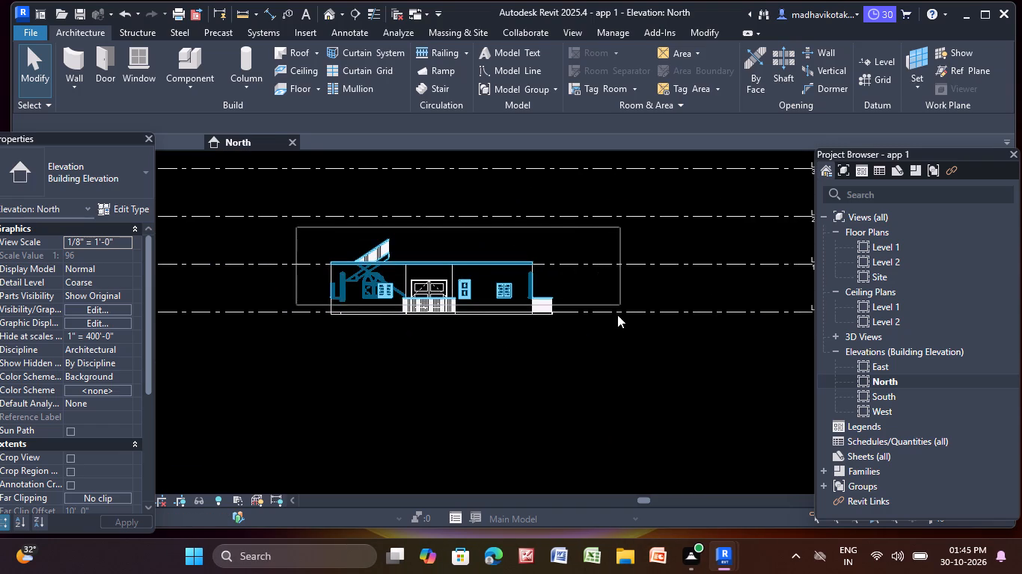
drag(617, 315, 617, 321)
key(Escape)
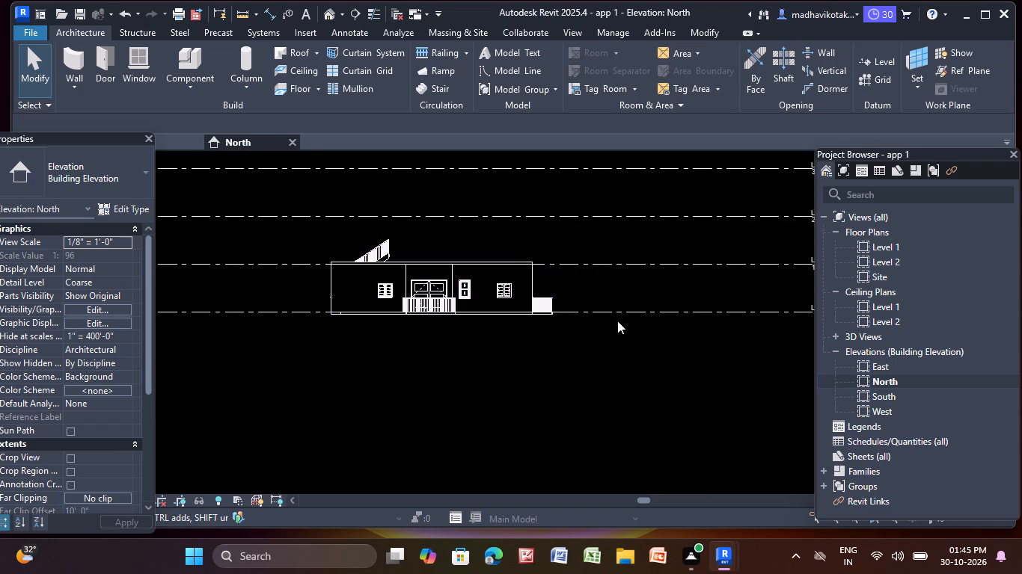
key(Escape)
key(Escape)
Create a new drafting view with the default name and a scale of 1 1/2" = 1'-0".
click(575, 31)
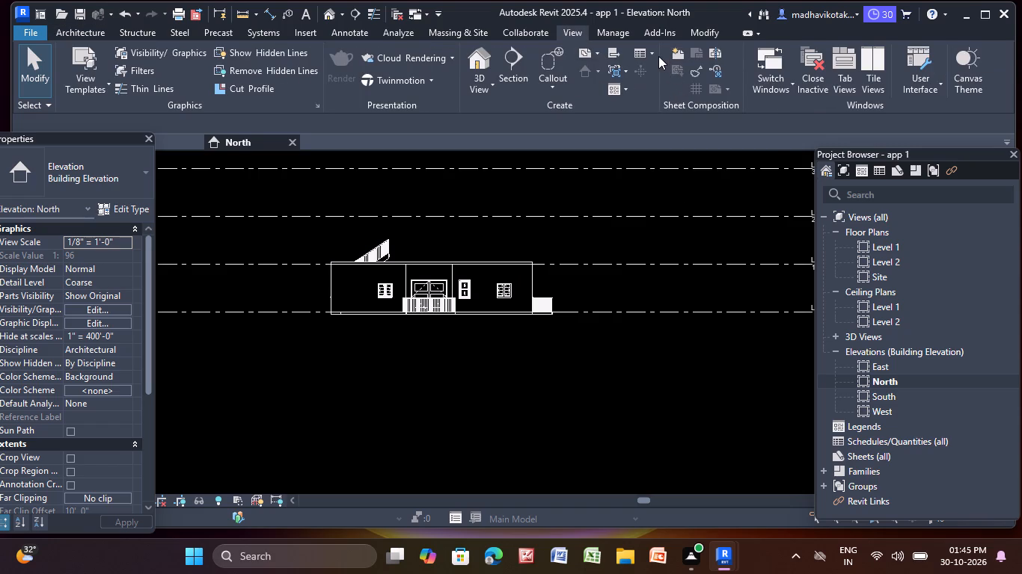
click(657, 54)
click(569, 188)
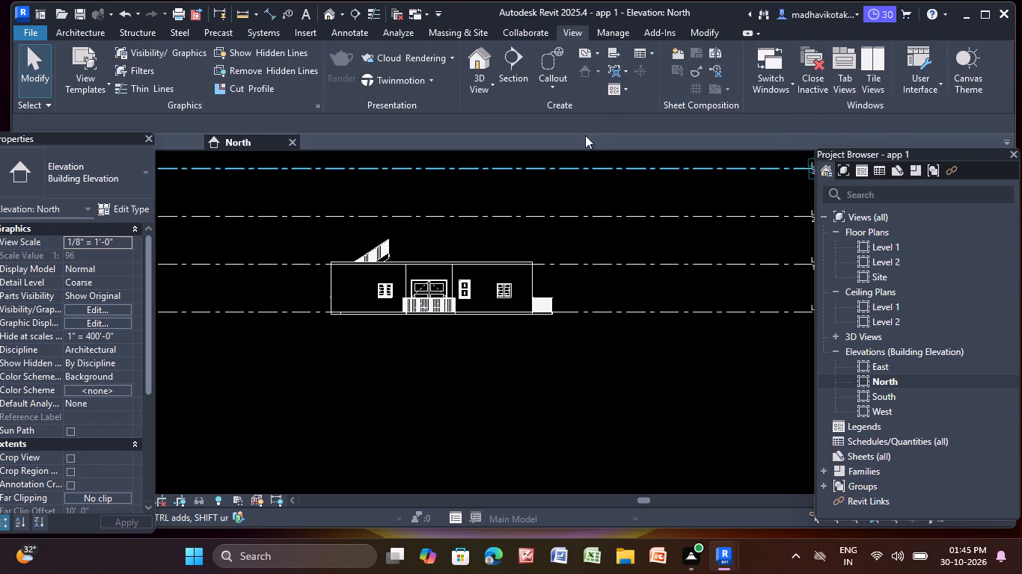
click(619, 50)
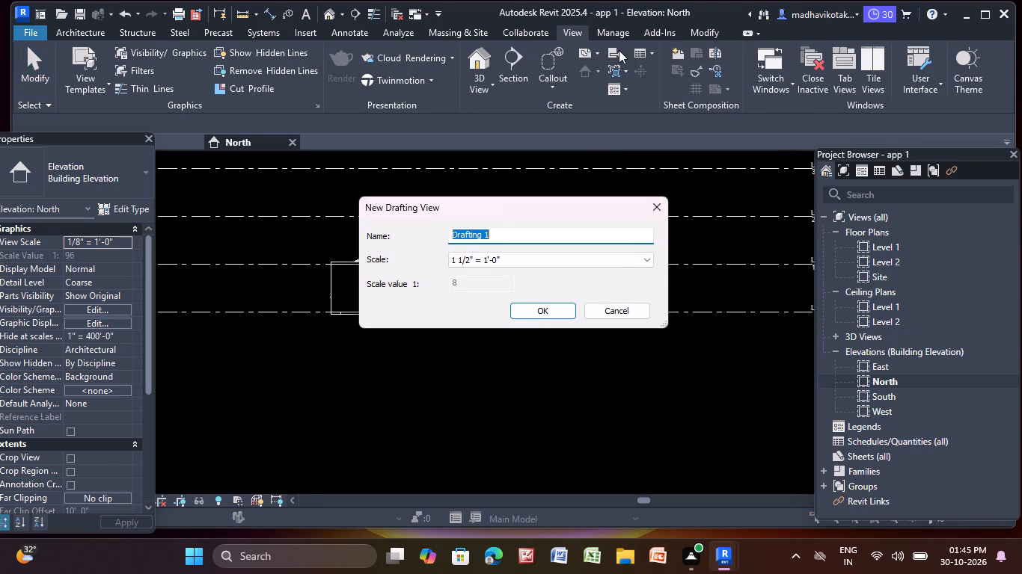
click(567, 318)
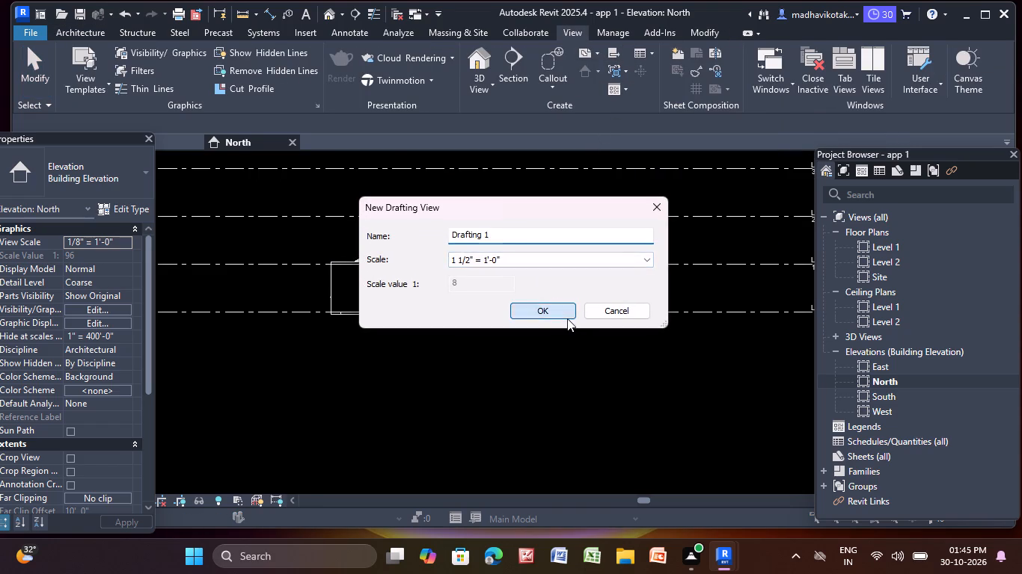
Create floor plan views for Level 3 through Level 7, without duplicating existing views.
click(599, 52)
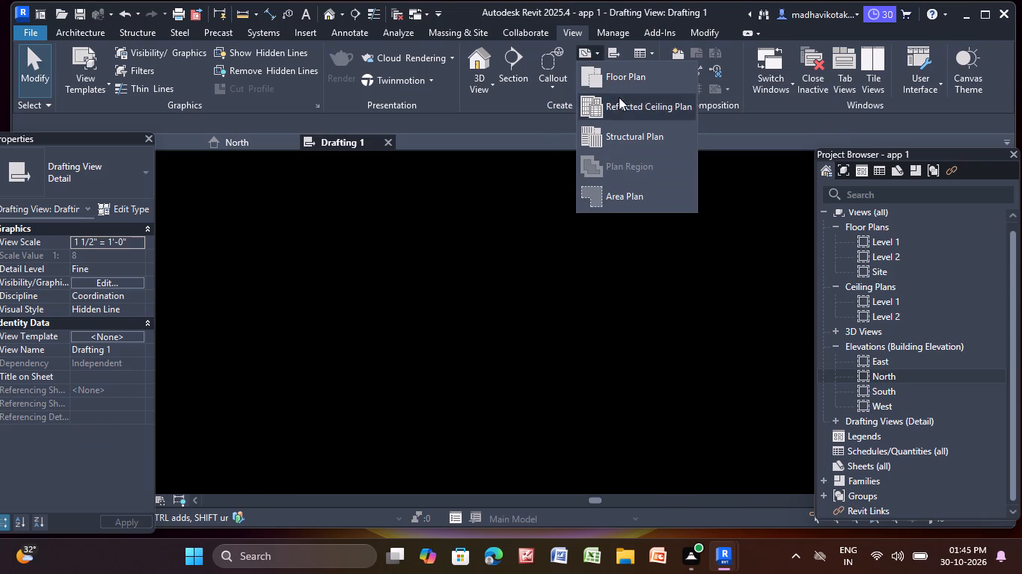
click(629, 87)
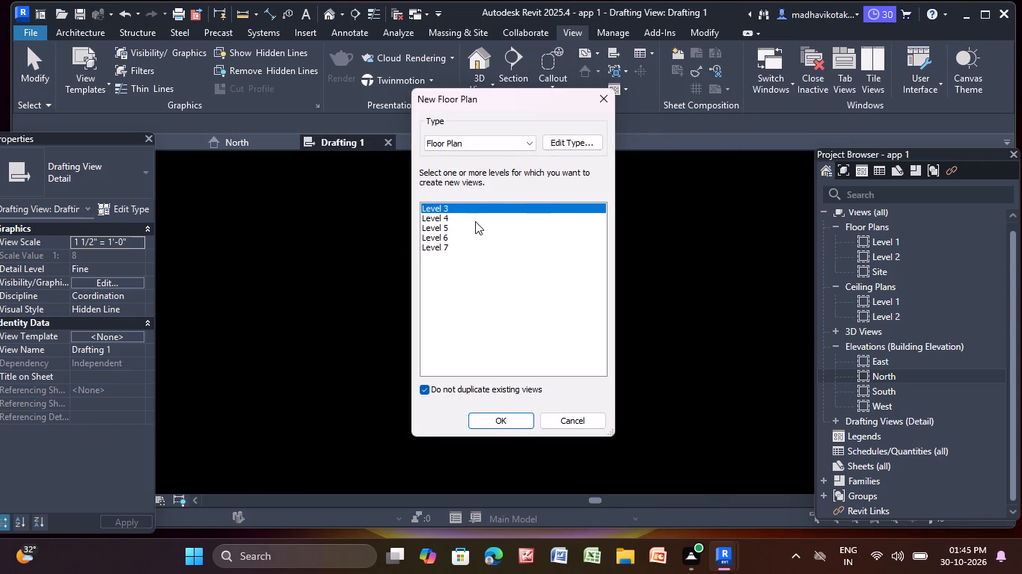
drag(481, 211, 487, 274)
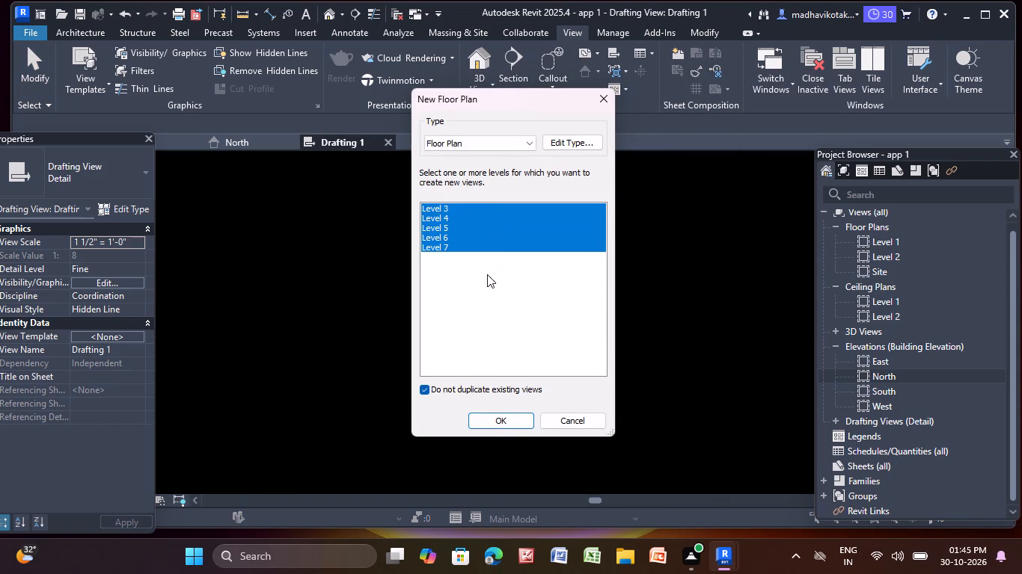
click(516, 431)
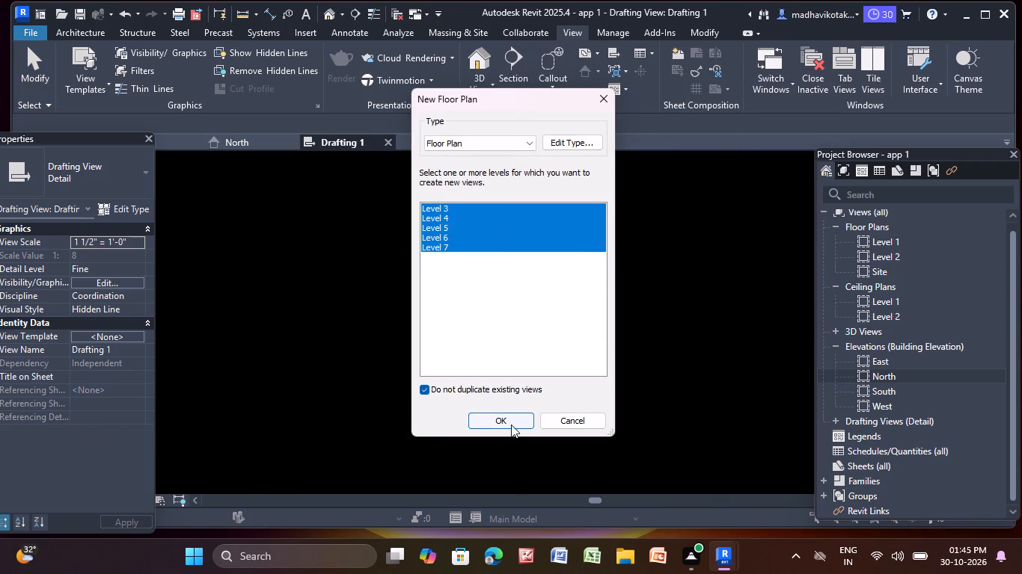
click(511, 423)
key(Escape)
Look through the Level 7 floor plan, the Level 1 and Level 2 ceiling plans, and the Level 1 floor plan.
scroll(748, 272, down, 4)
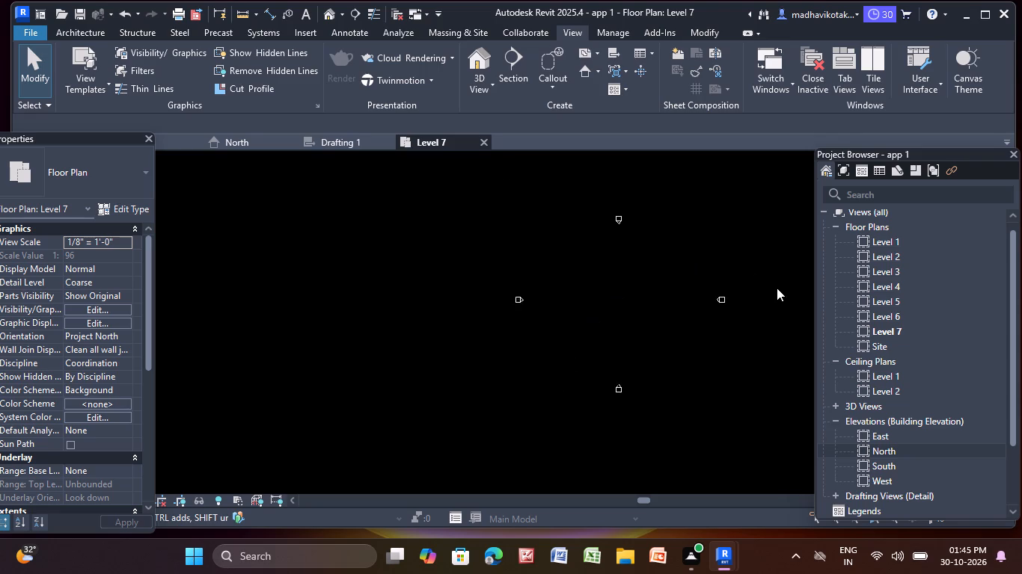
middle_drag(777, 288, 550, 284)
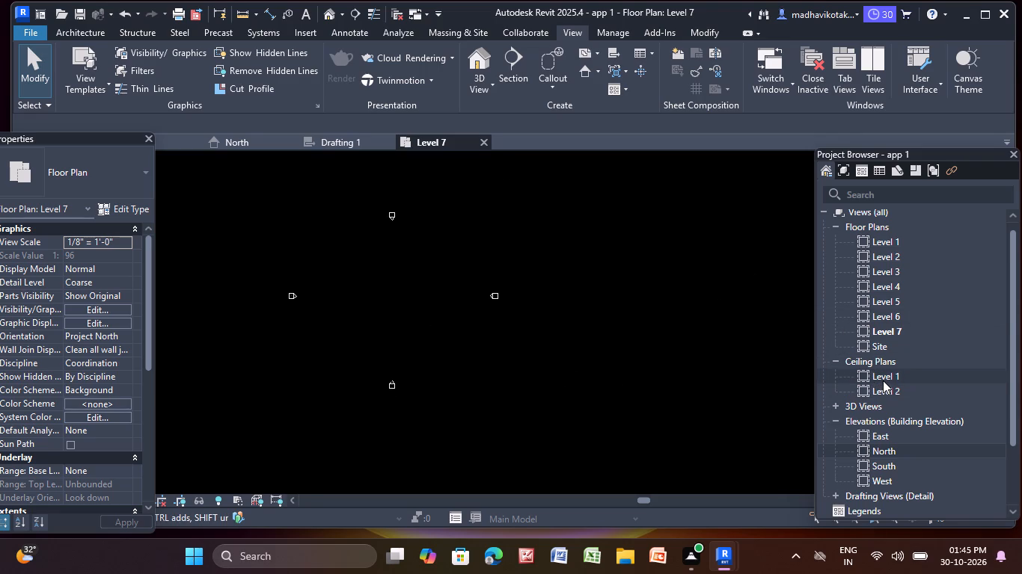
double_click(883, 380)
scroll(248, 315, up, 4)
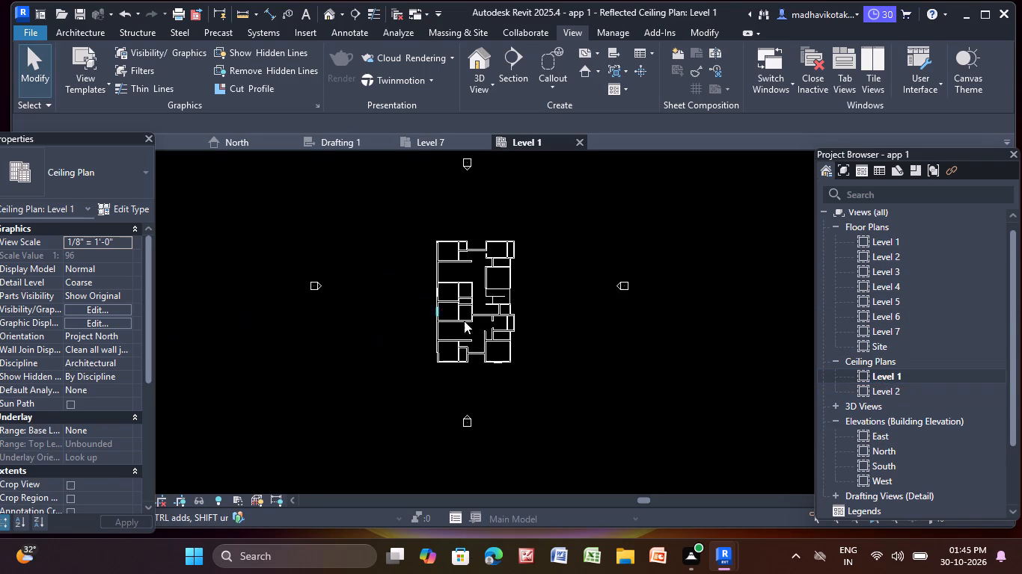
scroll(464, 321, up, 7)
scroll(475, 321, down, 4)
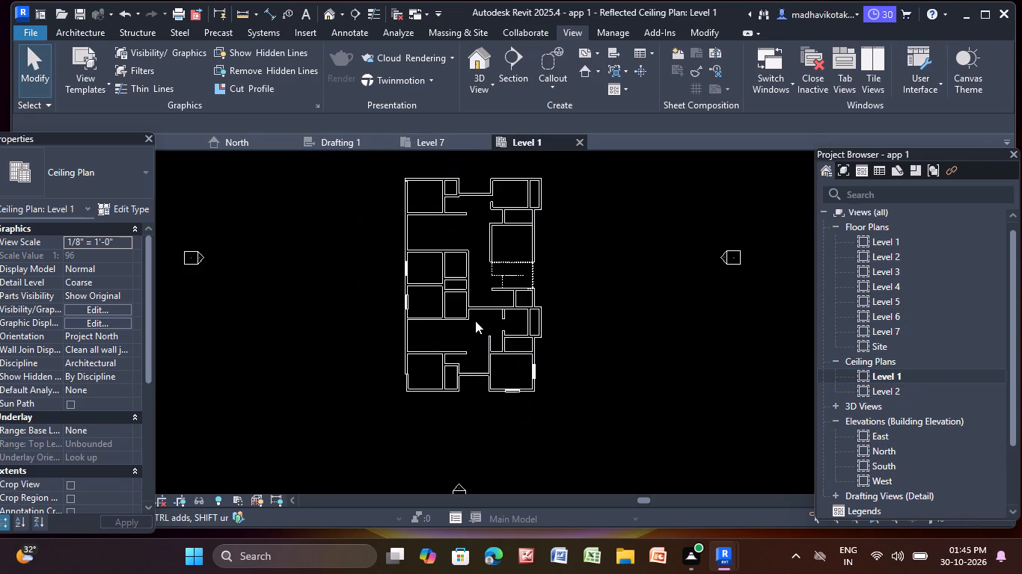
double_click(890, 390)
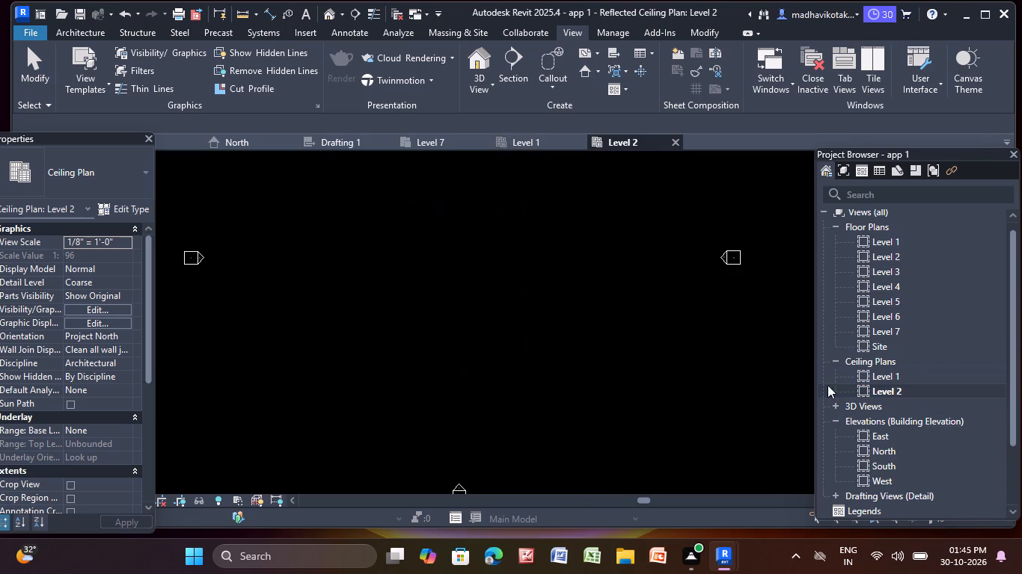
scroll(643, 360, down, 4)
scroll(576, 348, up, 3)
double_click(879, 241)
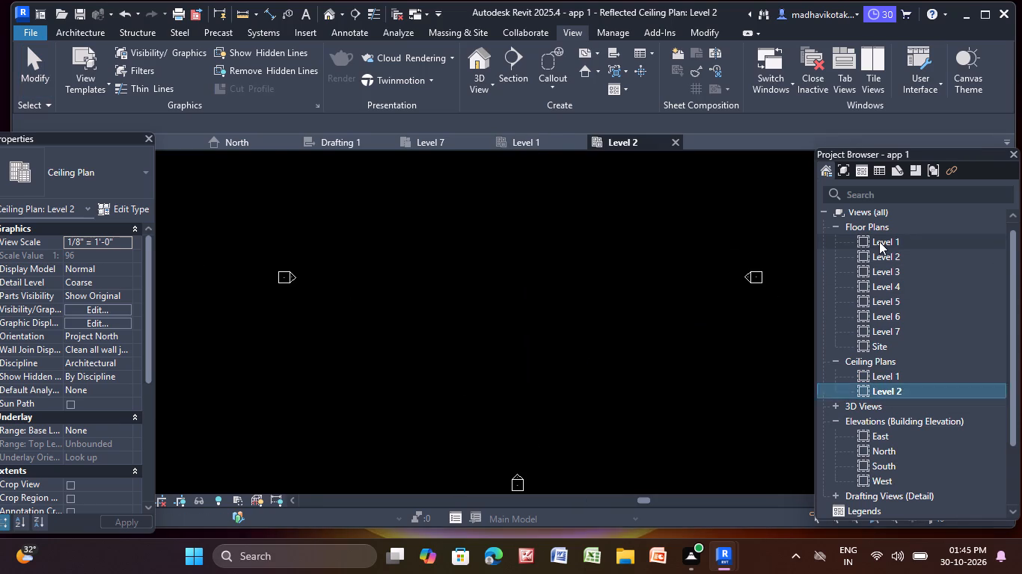
scroll(766, 266, down, 2)
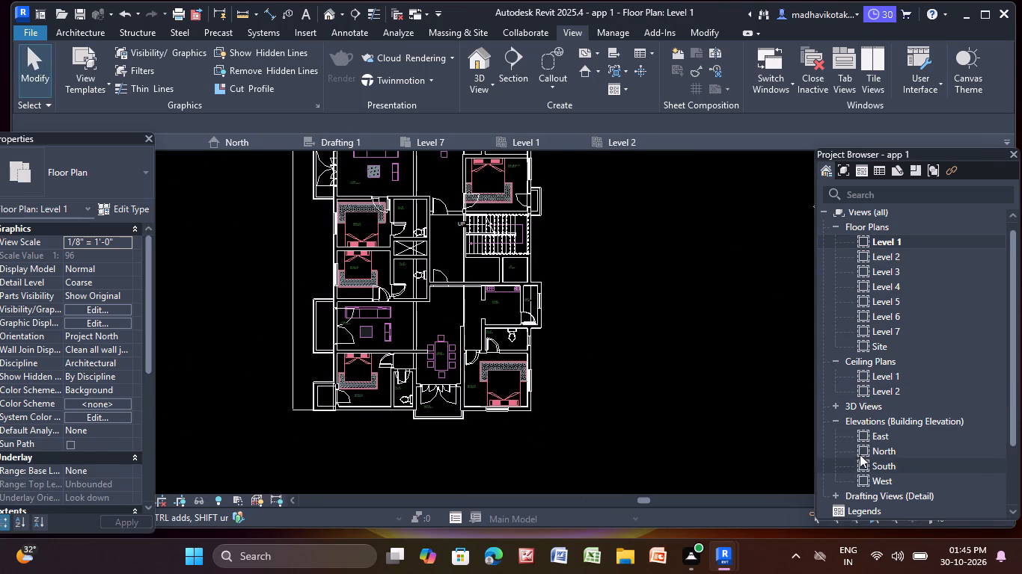
In the North elevation, copy the entire Level 1 storey to the clipboard and paste it aligned to Levels 2 through 6.
double_click(860, 454)
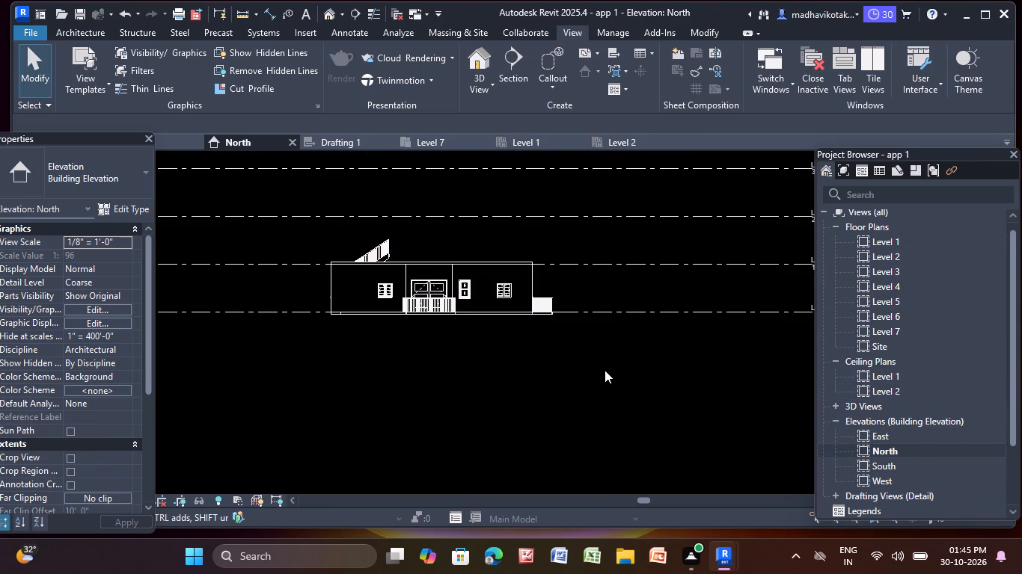
middle_click(518, 336)
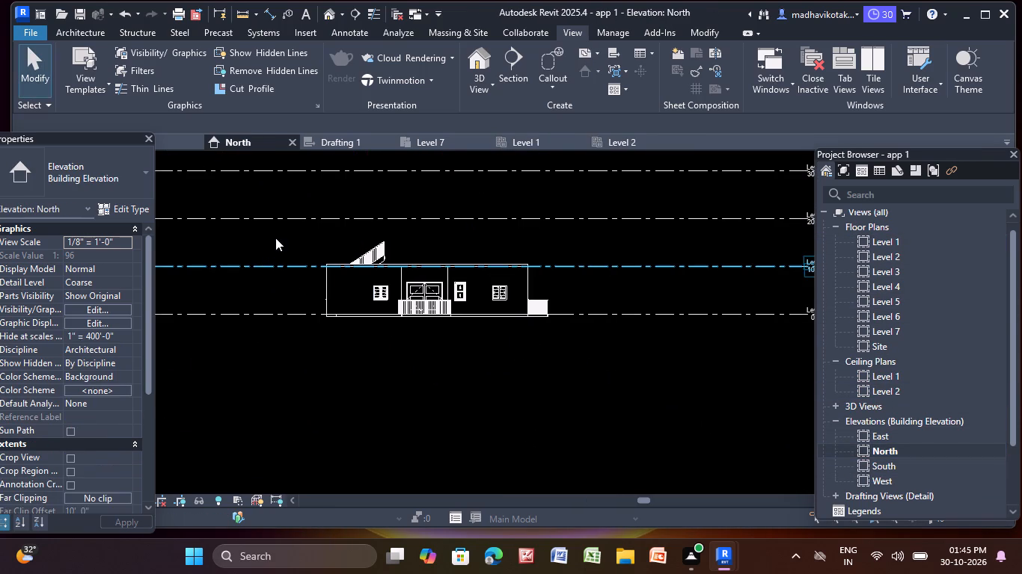
drag(279, 233, 612, 395)
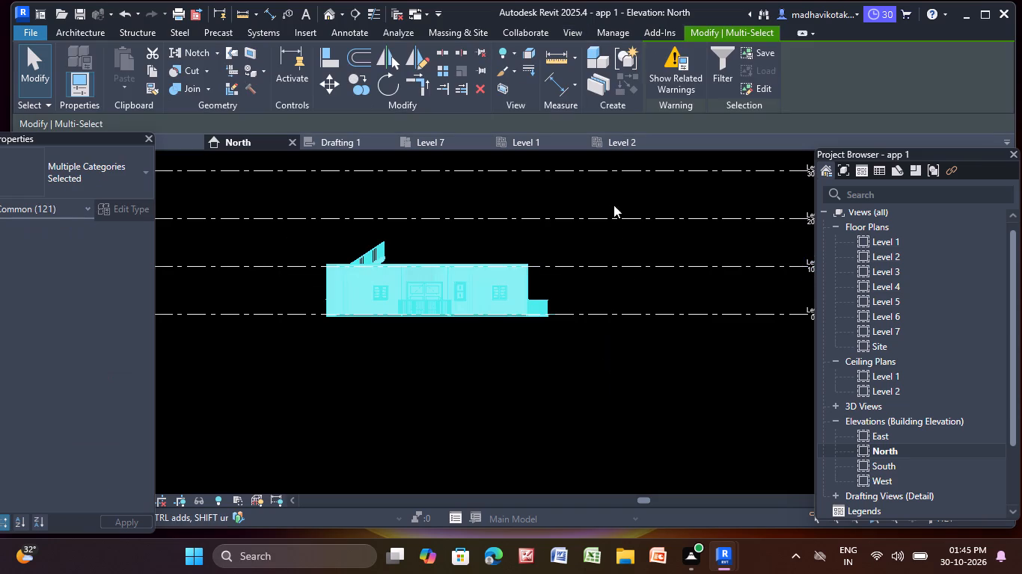
click(150, 71)
click(126, 87)
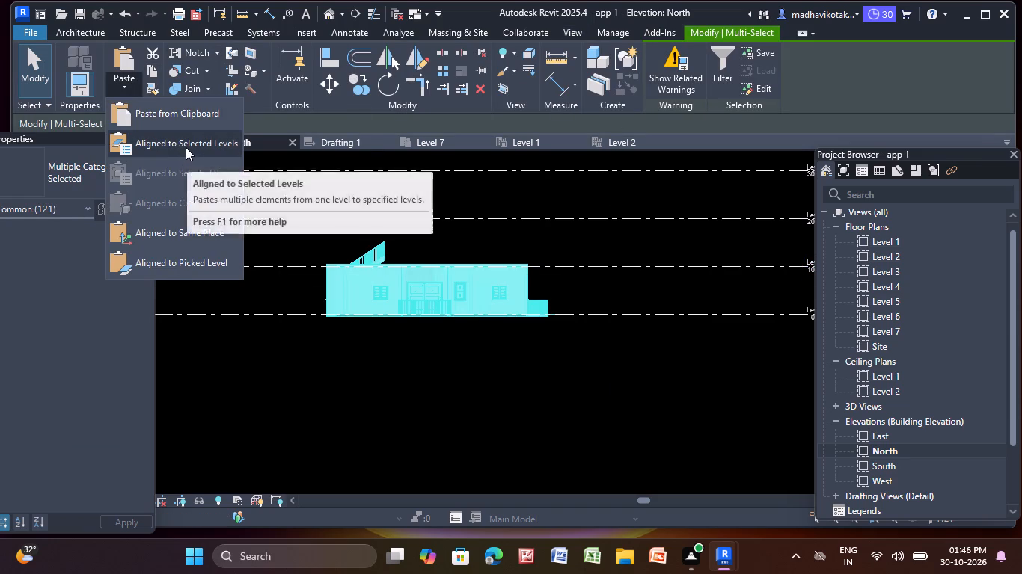
click(186, 147)
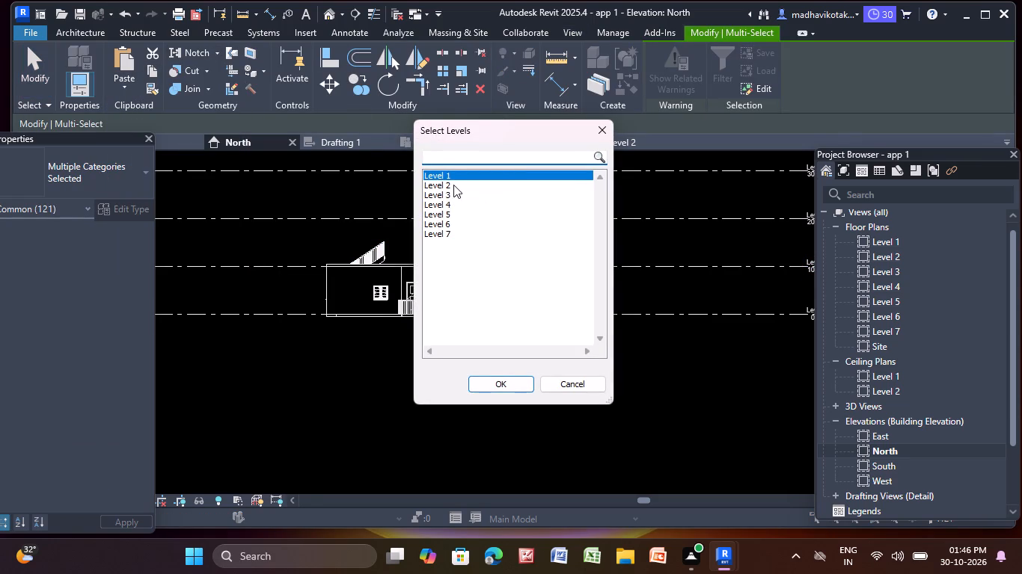
drag(453, 185, 444, 227)
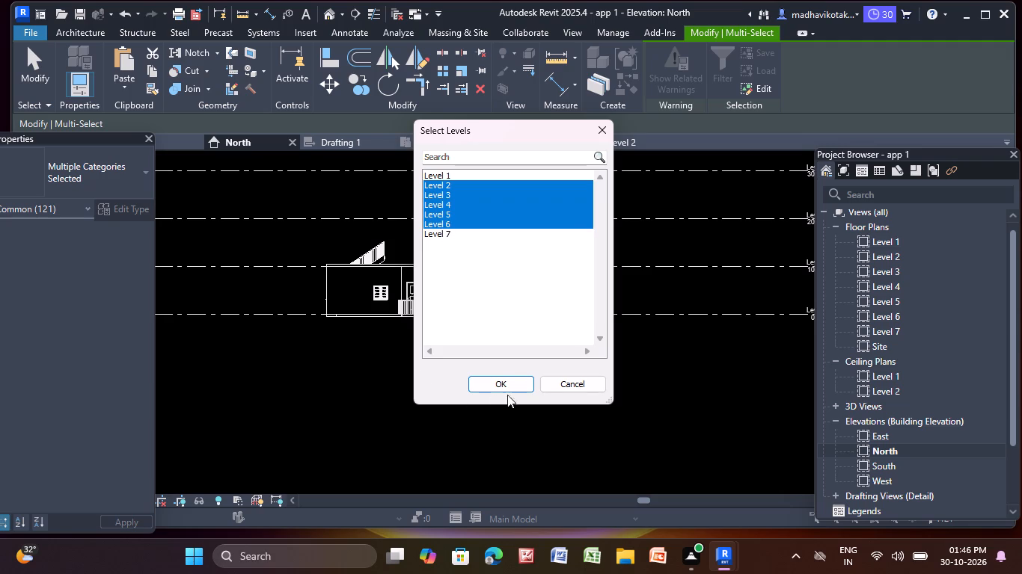
click(496, 381)
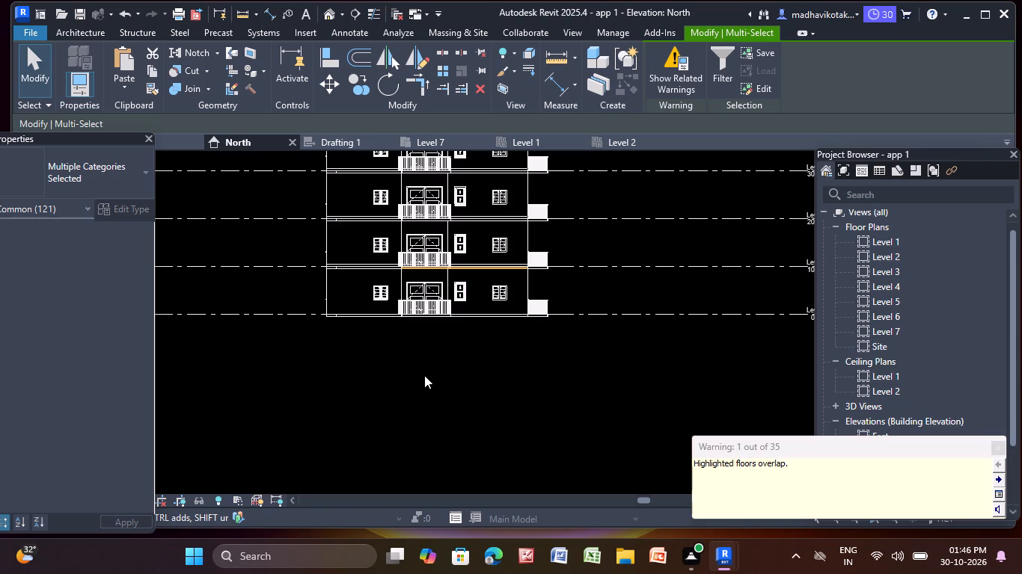
scroll(416, 394, down, 2)
middle_drag(411, 398, 419, 455)
key(Escape)
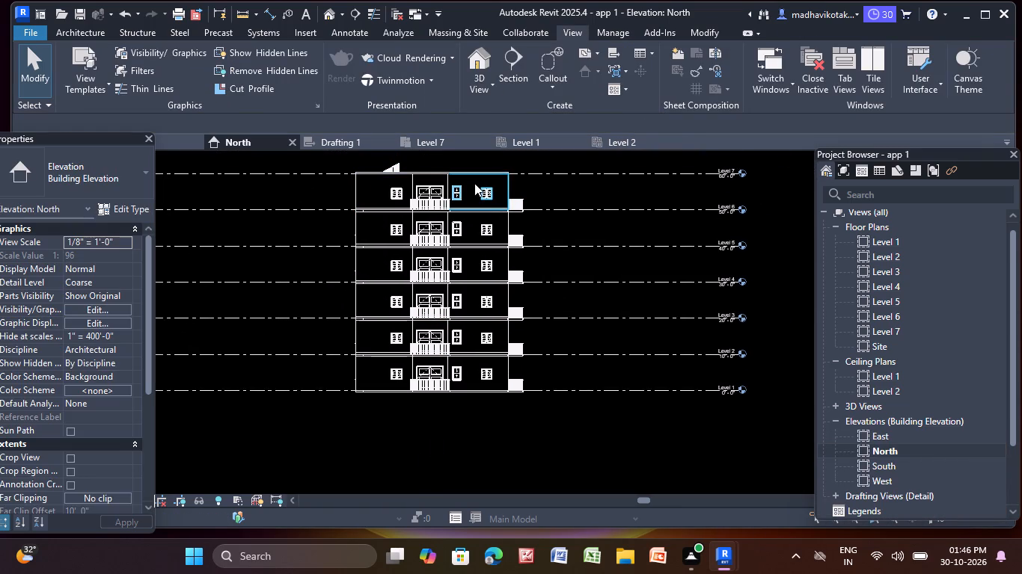
Inspect the stacked storeys of the apartment building from all sides in the default 3D view.
click(322, 12)
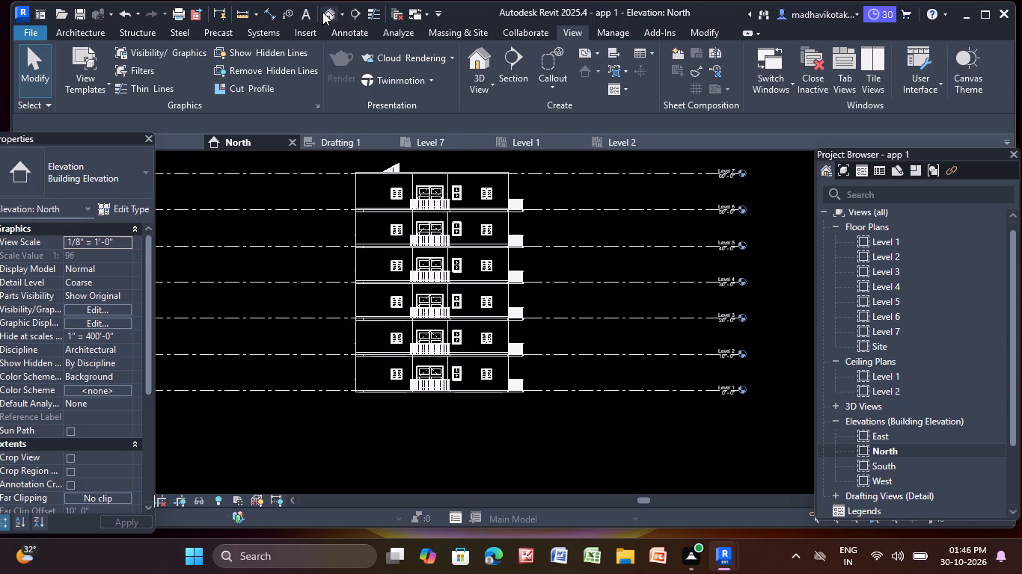
scroll(479, 343, down, 4)
scroll(513, 410, down, 1)
middle_drag(514, 410, 522, 456)
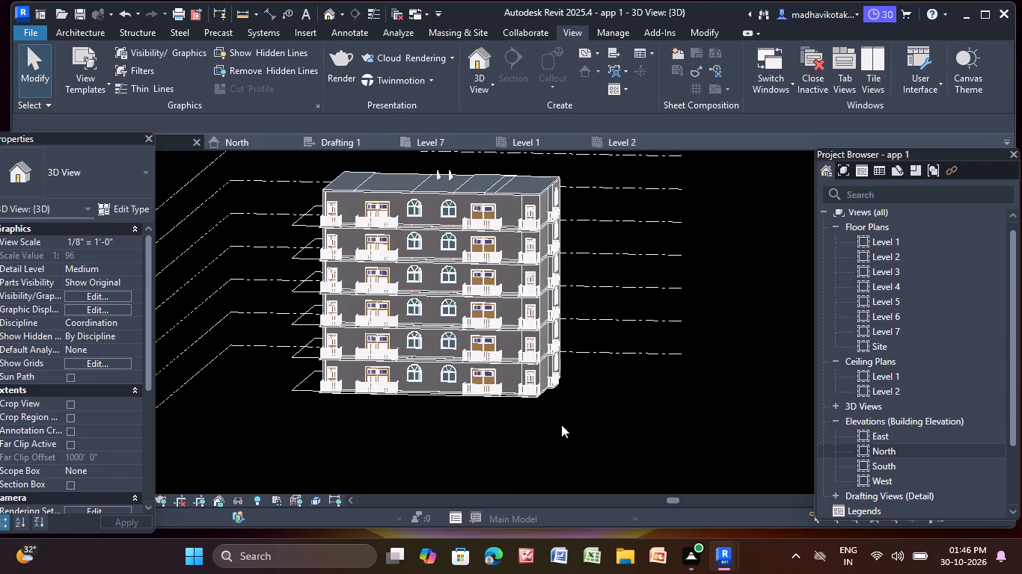
shift+middle_drag(567, 428, 559, 436)
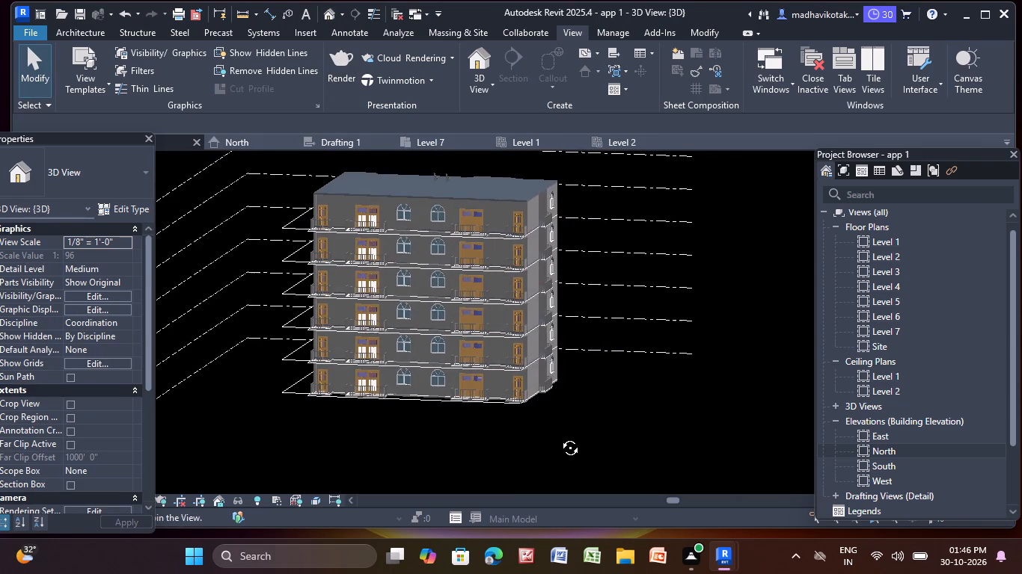
shift+middle_drag(559, 436, 427, 452)
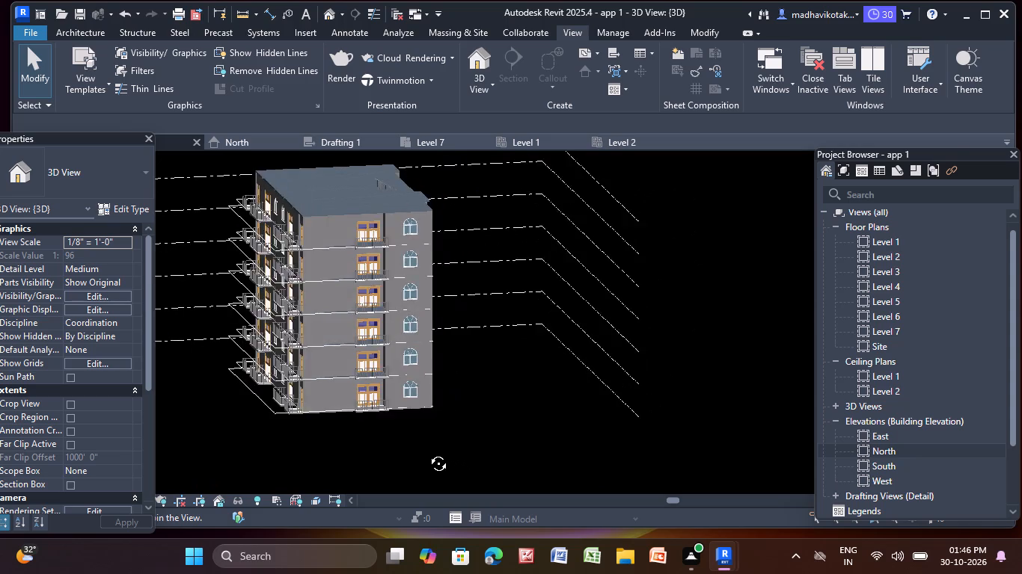
shift+middle_drag(427, 452, 388, 435)
shift+middle_drag(371, 425, 382, 419)
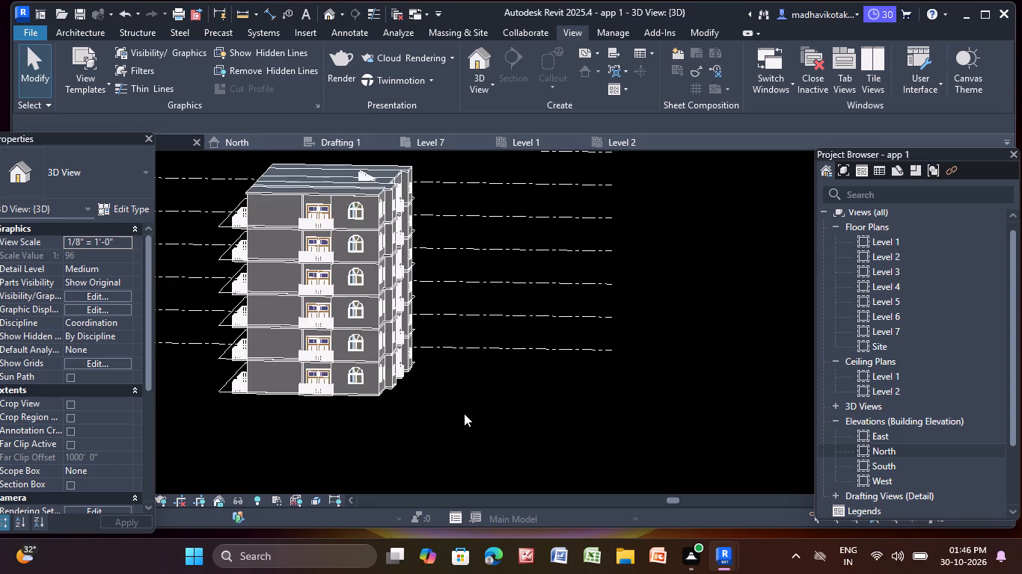
shift+middle_drag(464, 413, 301, 437)
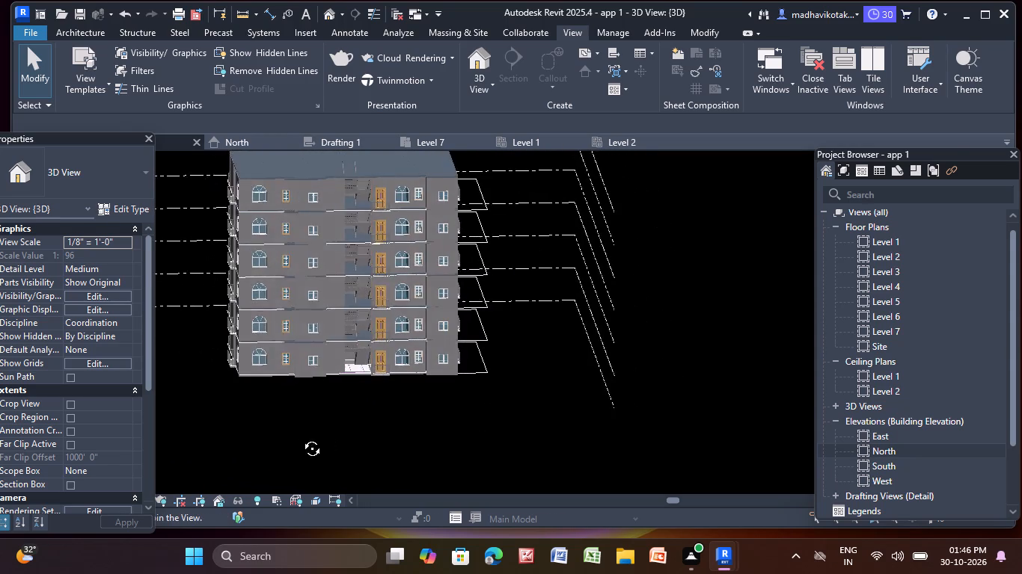
Examine the stacked storeys of the apartment building from several sides, ending at the facade with the balconies.
shift+middle_drag(301, 437, 292, 437)
scroll(344, 358, up, 5)
scroll(336, 309, down, 3)
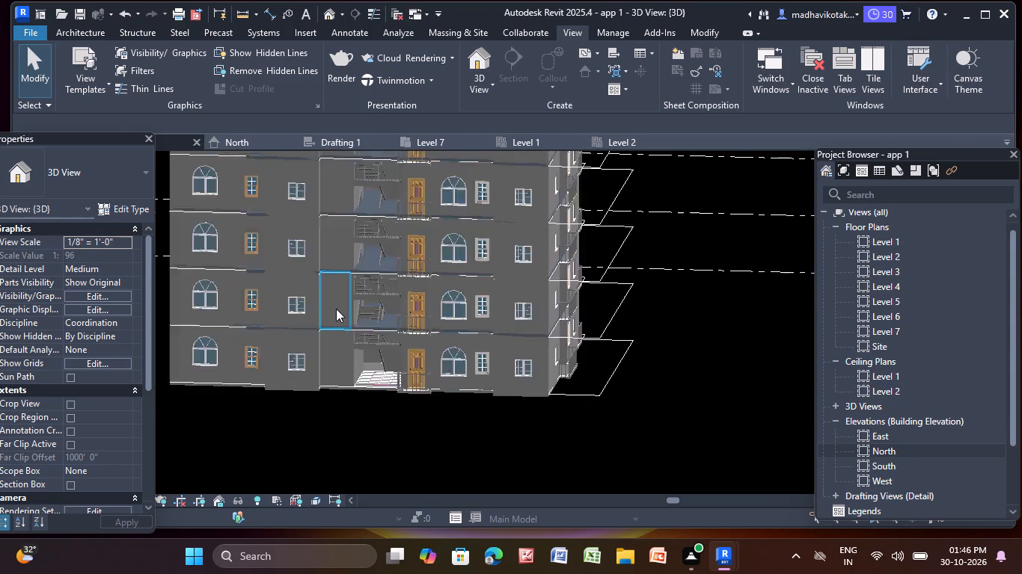
scroll(336, 309, down, 2)
scroll(384, 368, down, 3)
middle_drag(386, 373, 391, 421)
scroll(302, 335, up, 5)
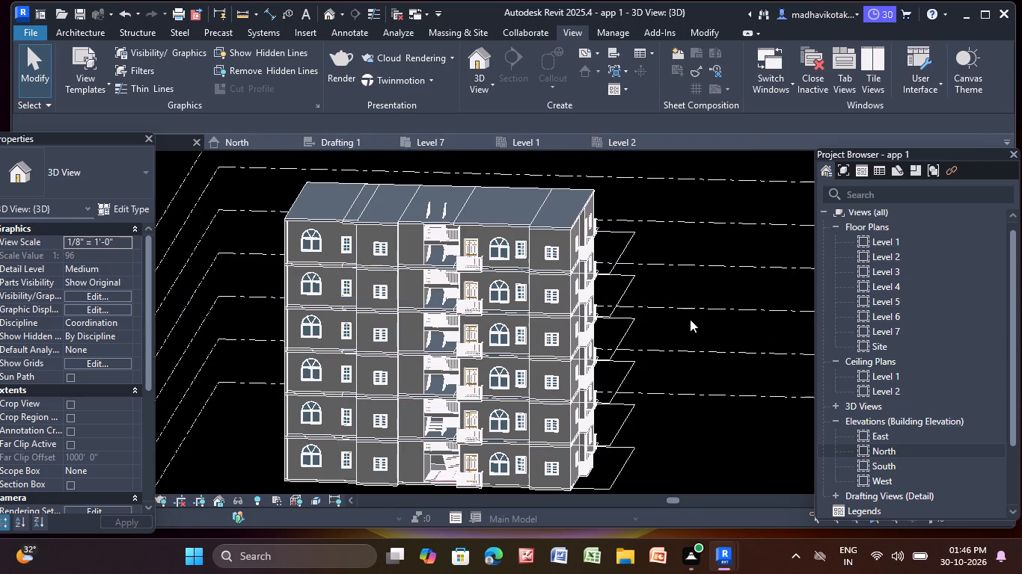
middle_drag(690, 319, 673, 283)
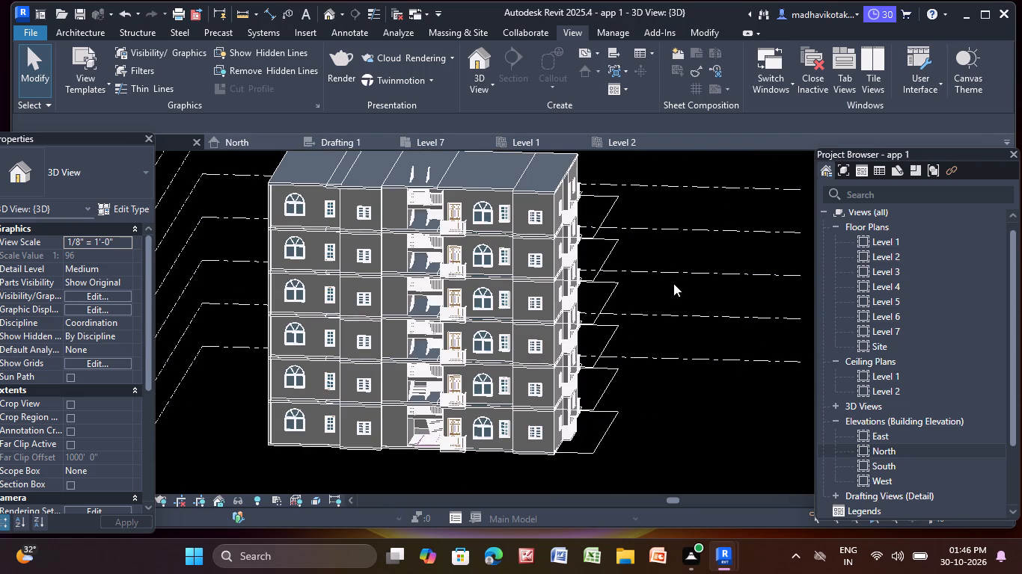
shift+middle_drag(673, 283, 611, 343)
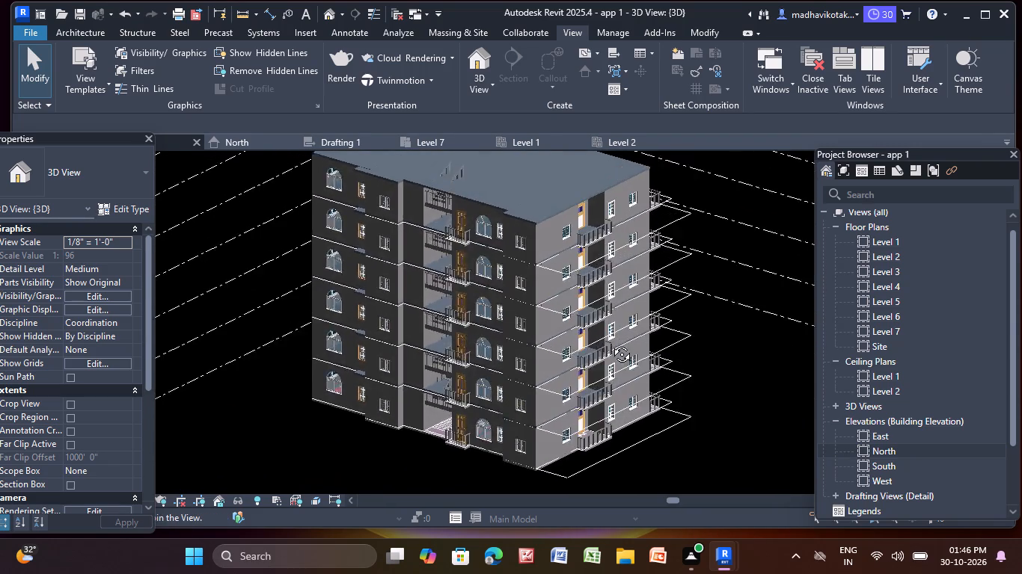
shift+middle_drag(611, 343, 459, 333)
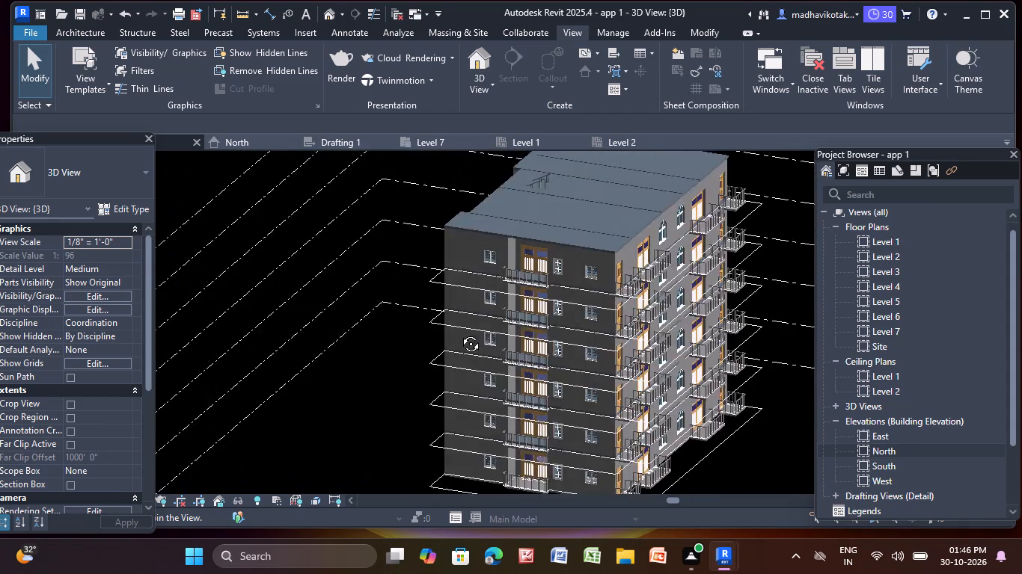
shift+middle_drag(459, 333, 355, 337)
scroll(346, 339, down, 2)
middle_drag(346, 339, 334, 240)
shift+middle_drag(510, 428, 489, 395)
Examine the Level 1 balcony at the double door with vertical slats, checking its railing and floor slab.
scroll(420, 382, up, 6)
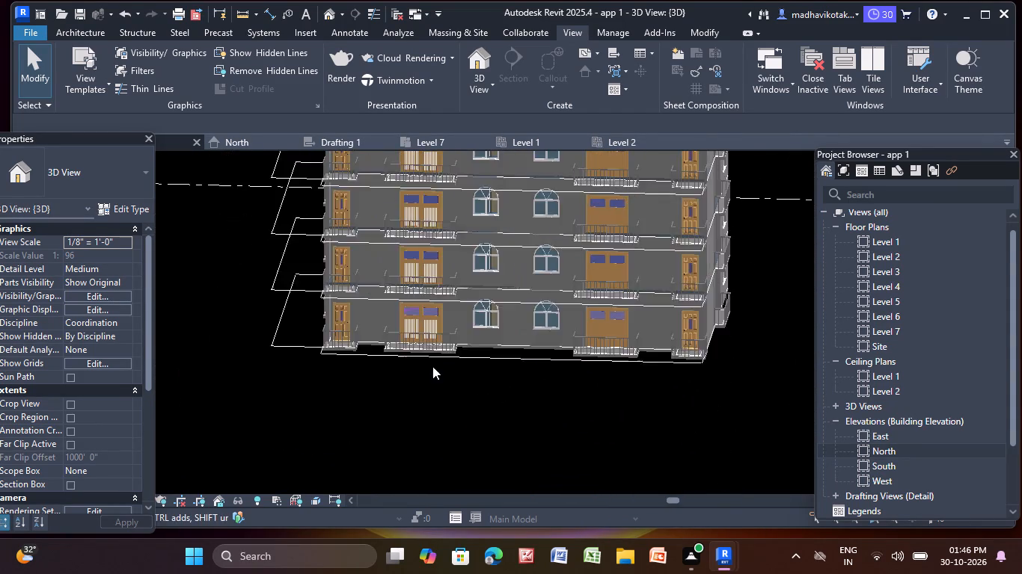
scroll(432, 366, up, 3)
scroll(422, 329, down, 2)
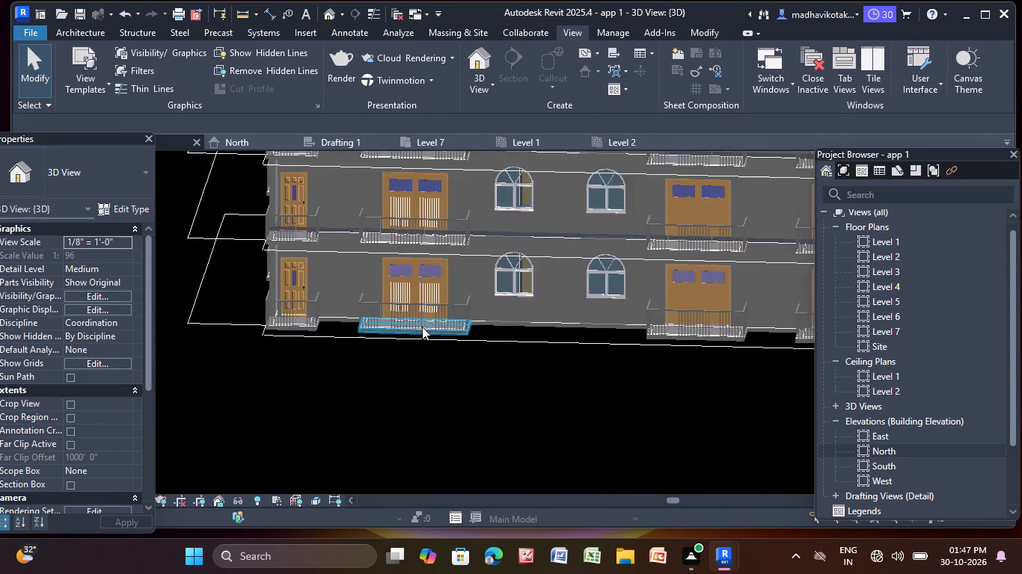
scroll(422, 327, up, 5)
middle_drag(448, 351, 521, 390)
click(498, 356)
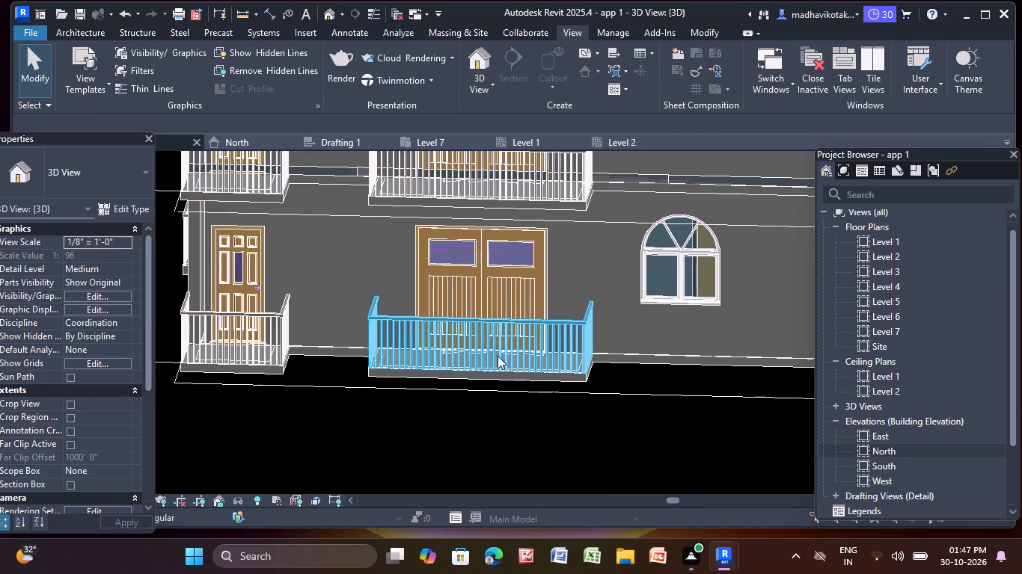
scroll(495, 360, up, 4)
click(489, 383)
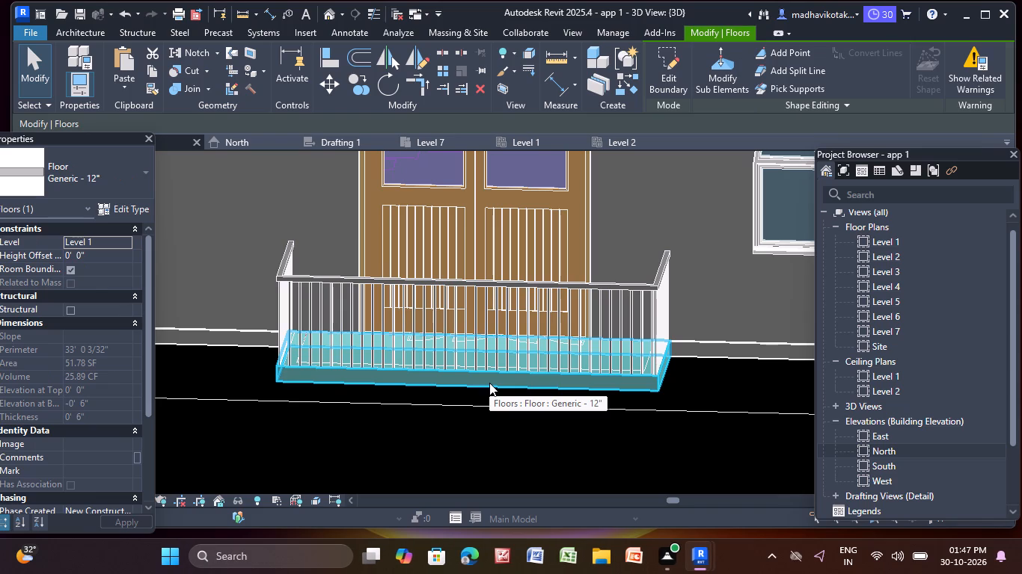
key(Escape)
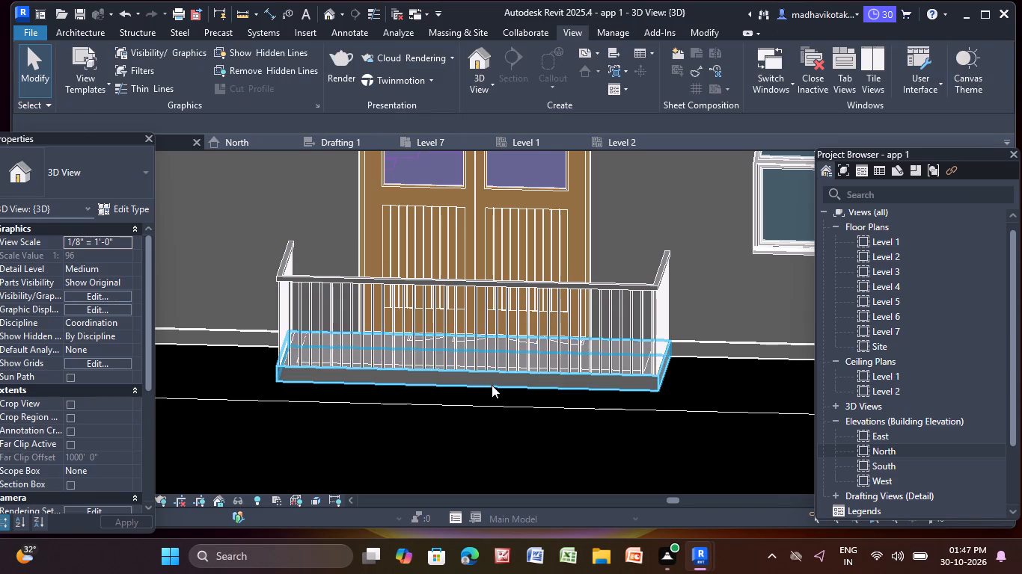
Delete the Level 1 balcony floor slab and railing at the single door on the left end of the balcony facade.
scroll(493, 390, down, 11)
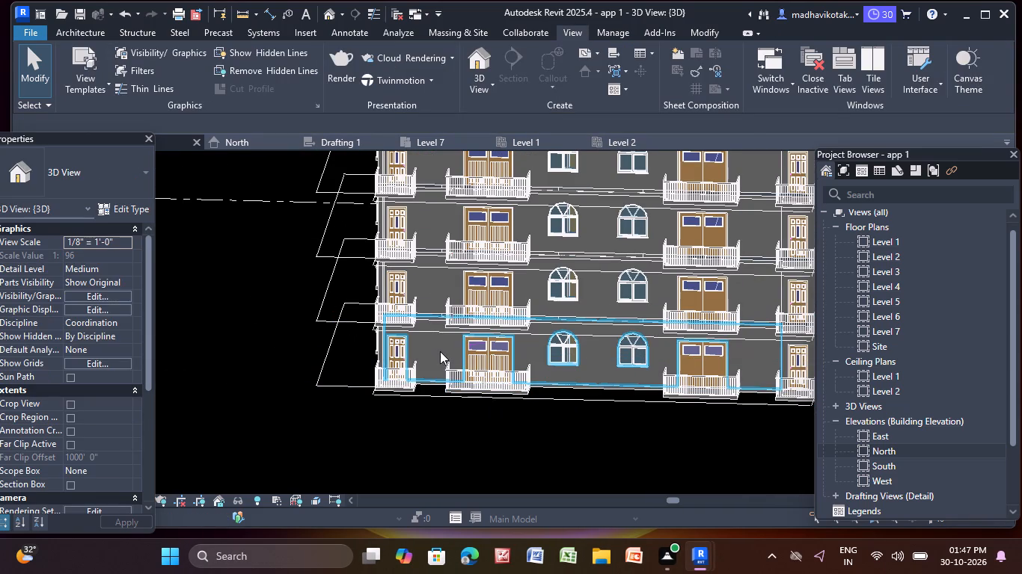
scroll(406, 377, up, 3)
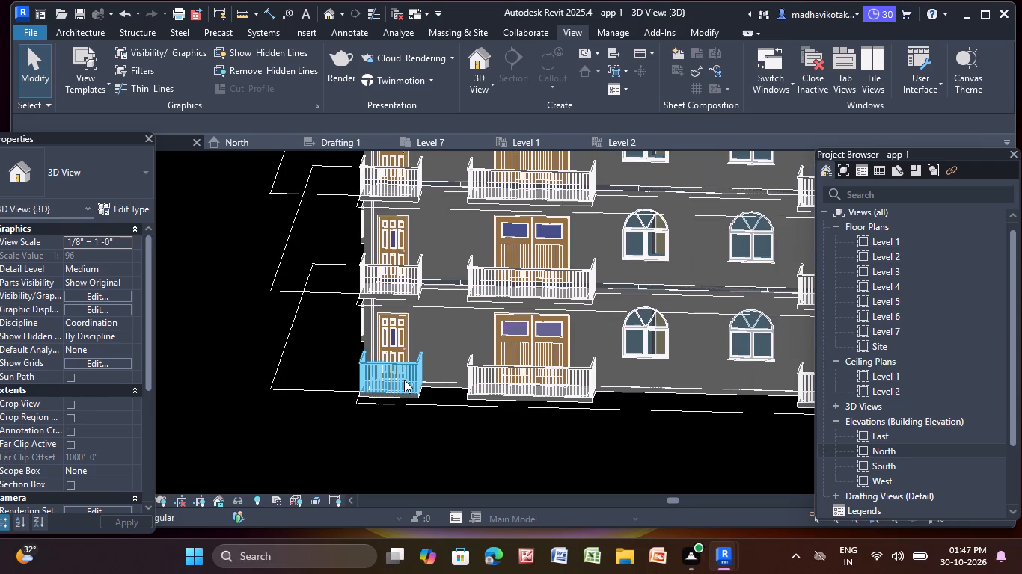
click(404, 380)
scroll(404, 380, up, 5)
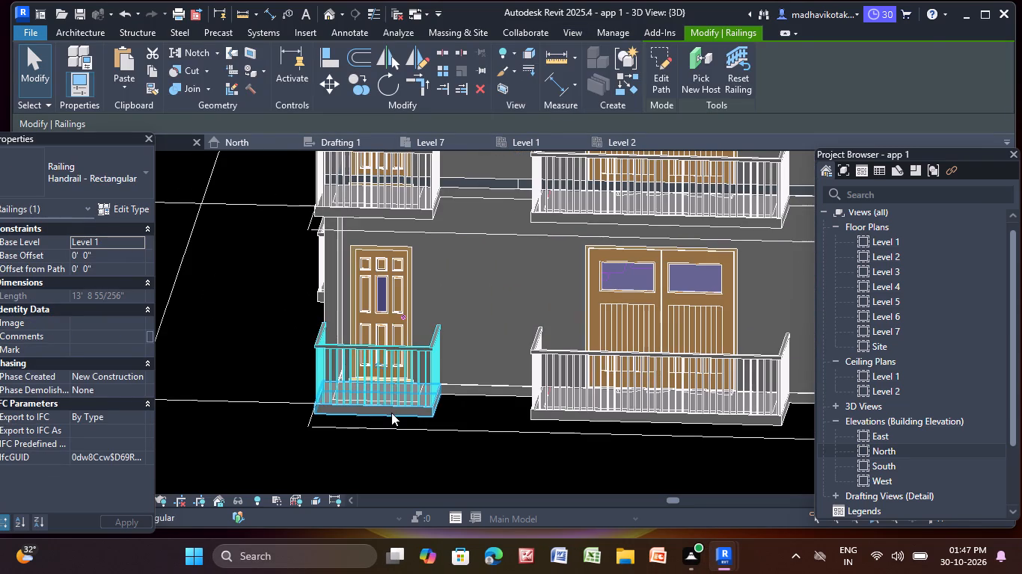
click(391, 413)
key(Delete)
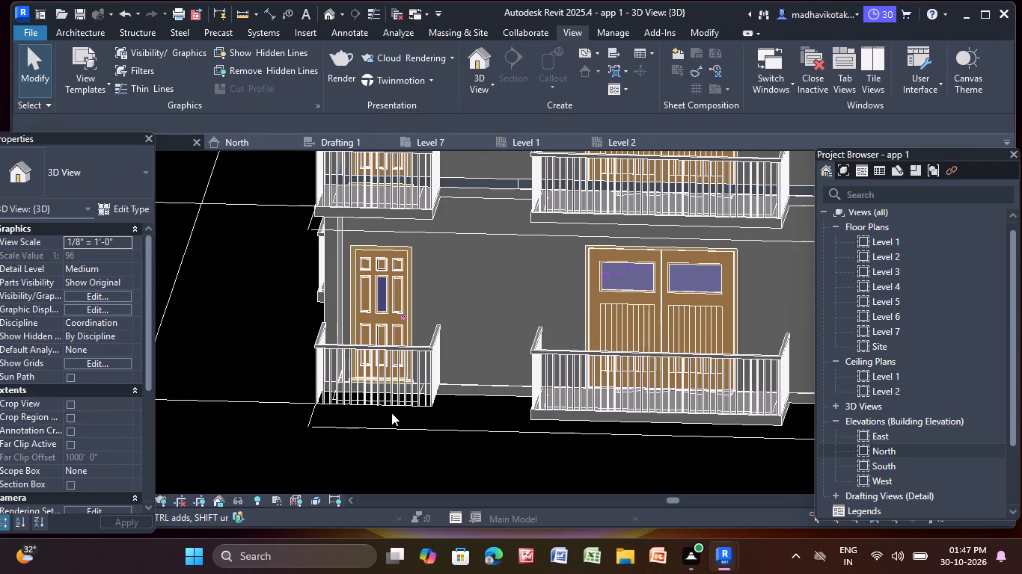
click(381, 362)
key(Insert)
key(Delete)
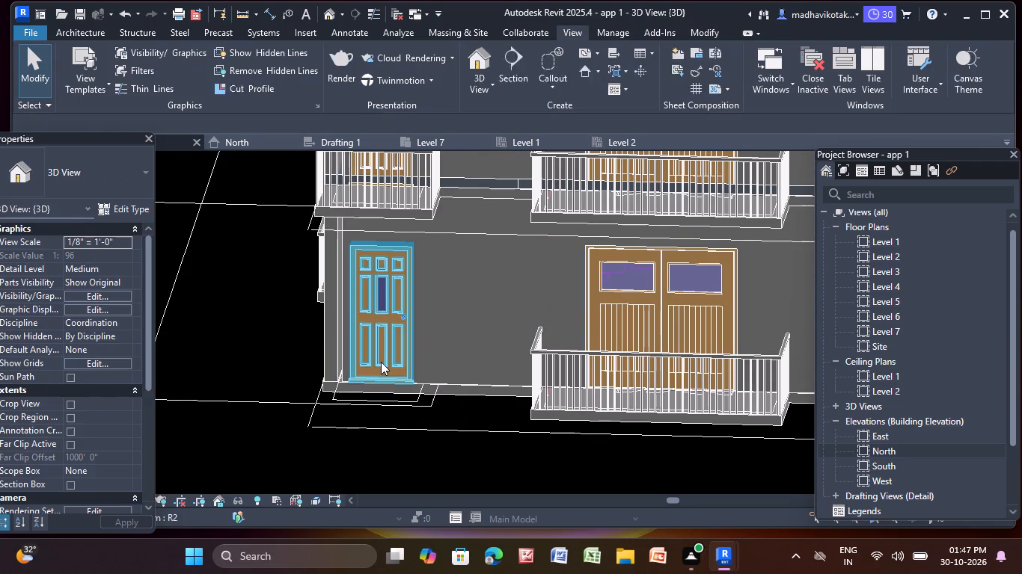
Delete the Level 1 balcony floor slab and railing at the left-hand double door of the same facade.
scroll(381, 362, down, 3)
middle_drag(394, 369, 156, 313)
click(313, 327)
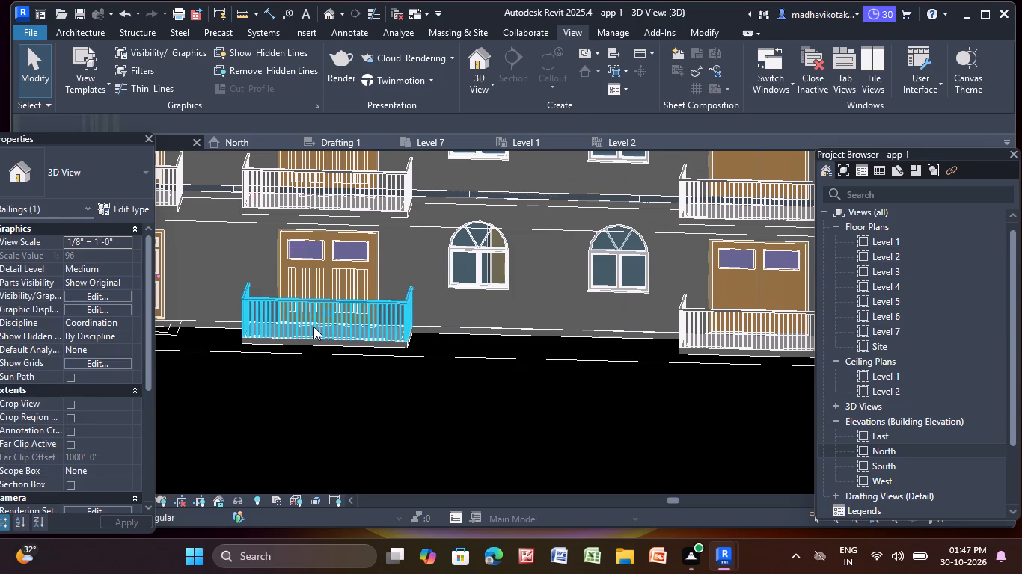
scroll(307, 347, up, 4)
click(318, 342)
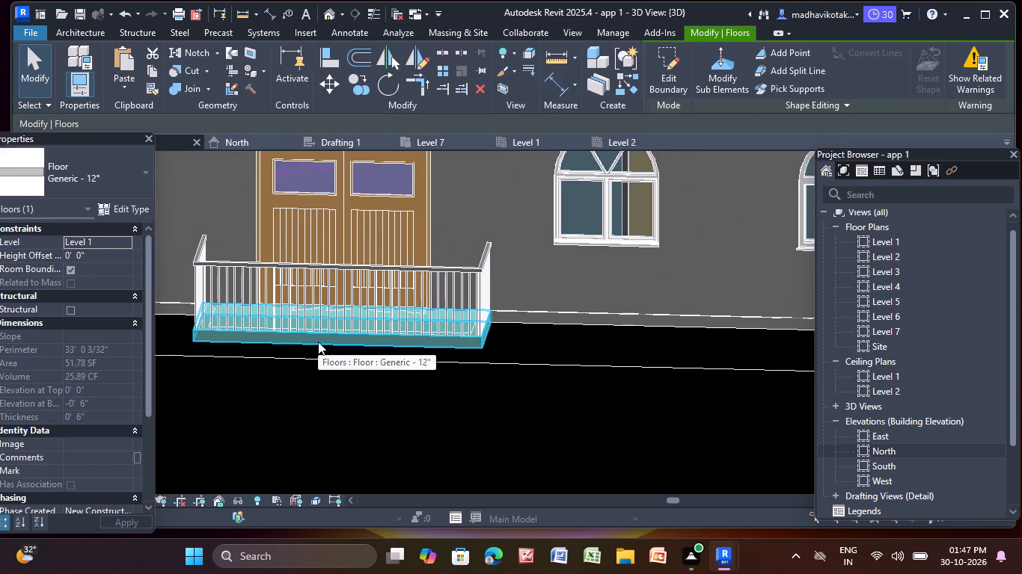
key(Delete)
click(344, 291)
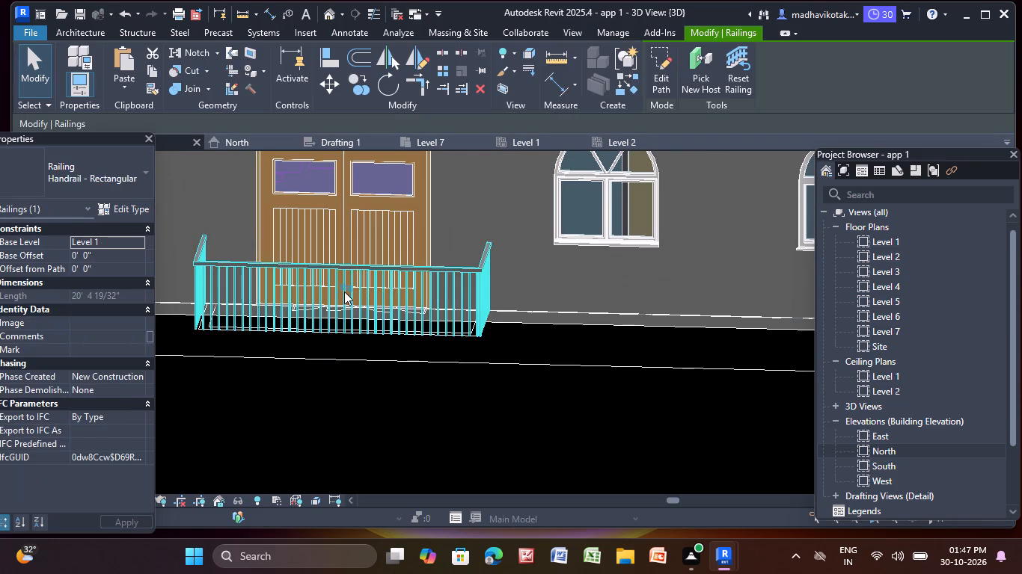
key(Delete)
Delete the Level 1 balcony floor slab and railing at the double door beyond the two arched windows.
scroll(349, 299, down, 4)
middle_drag(471, 377, 435, 380)
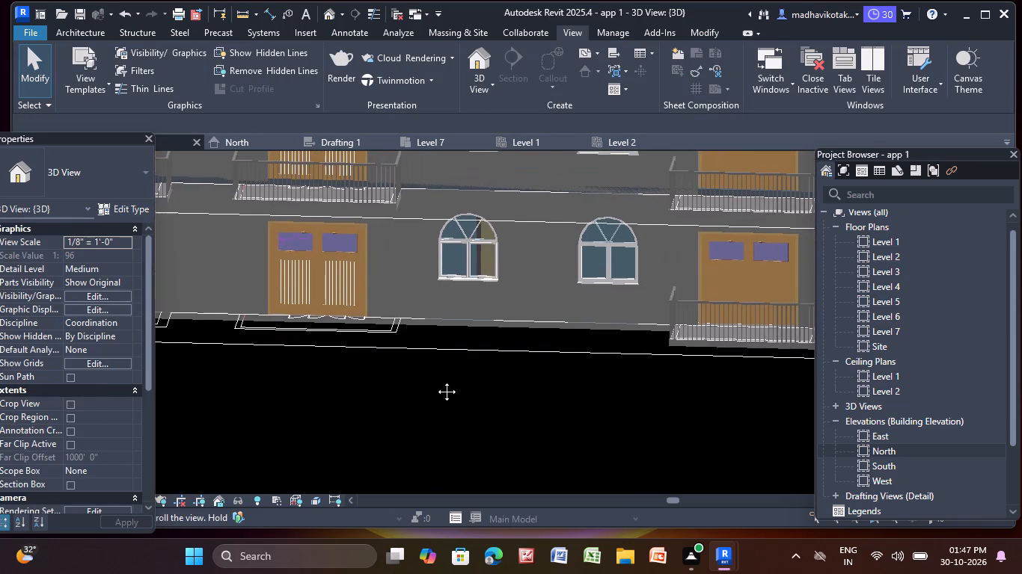
middle_drag(435, 380, 239, 383)
scroll(581, 342, up, 4)
click(577, 329)
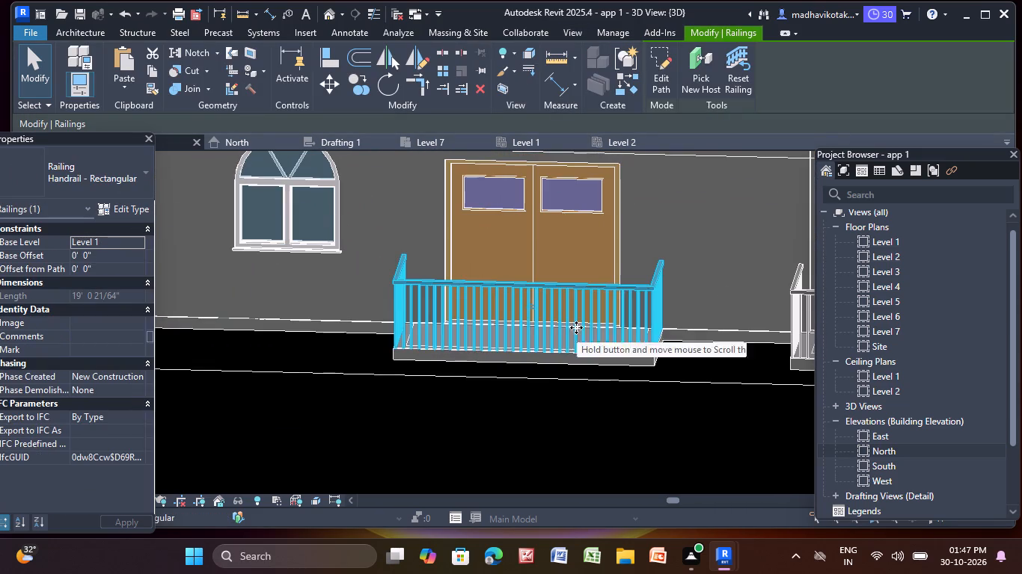
scroll(561, 350, up, 4)
click(570, 365)
key(Delete)
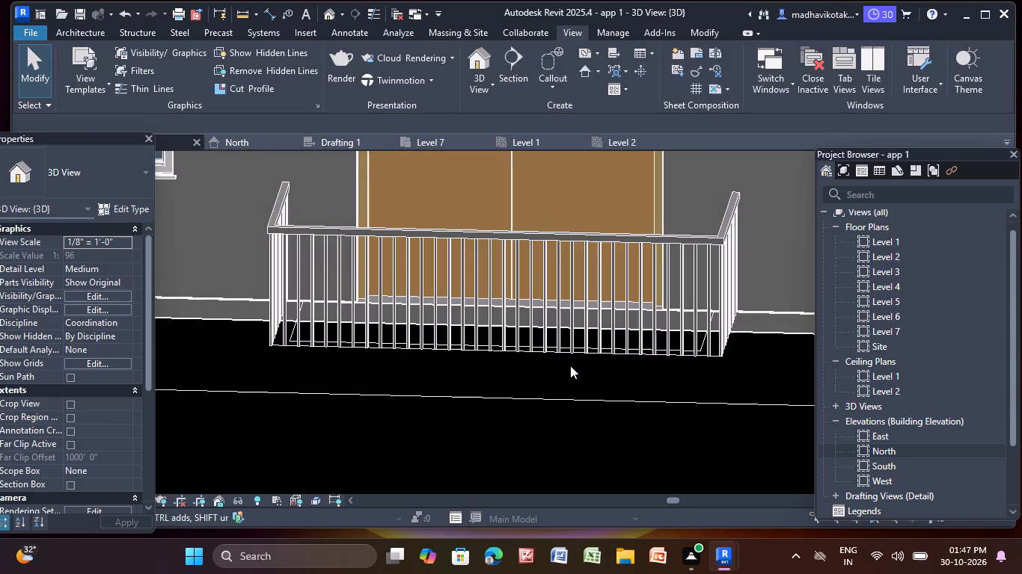
click(520, 272)
key(Delete)
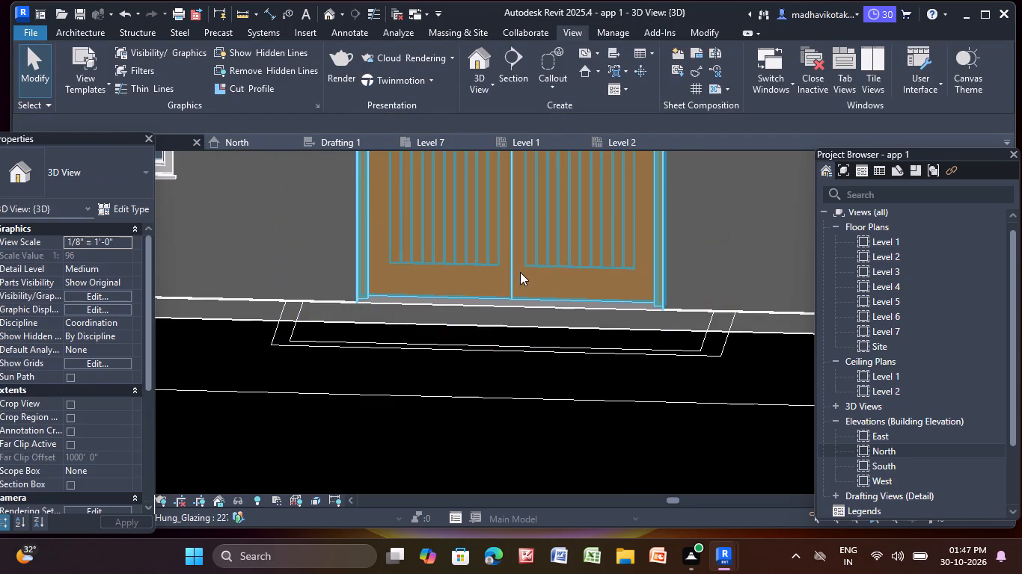
Delete the Level 1 balcony floor slab and railing at the single door on the right end of the facade.
scroll(554, 277, down, 11)
middle_drag(647, 375, 407, 391)
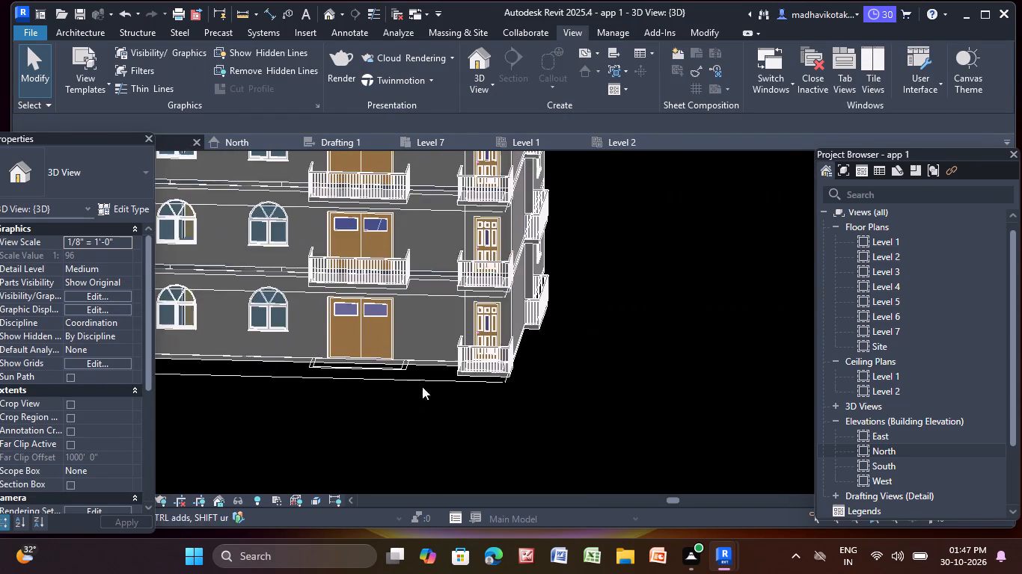
scroll(471, 371, up, 5)
click(475, 368)
scroll(477, 368, up, 7)
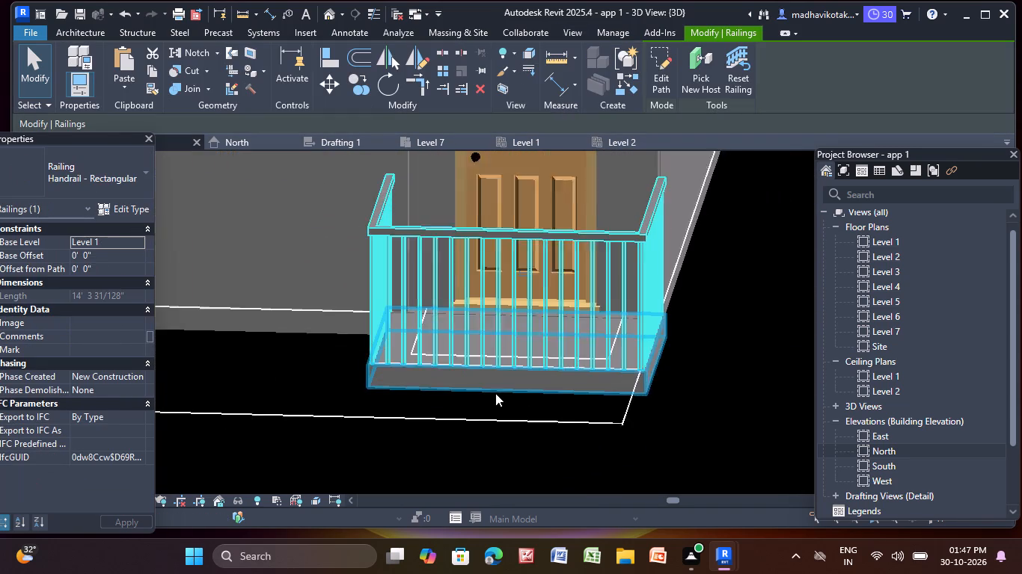
scroll(495, 393, up, 1)
click(505, 384)
key(Delete)
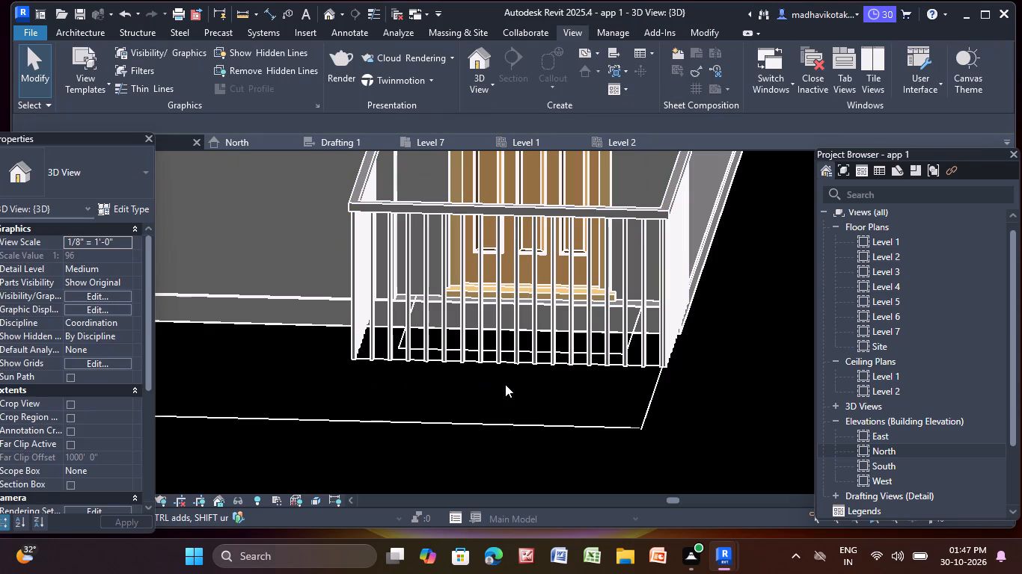
click(515, 328)
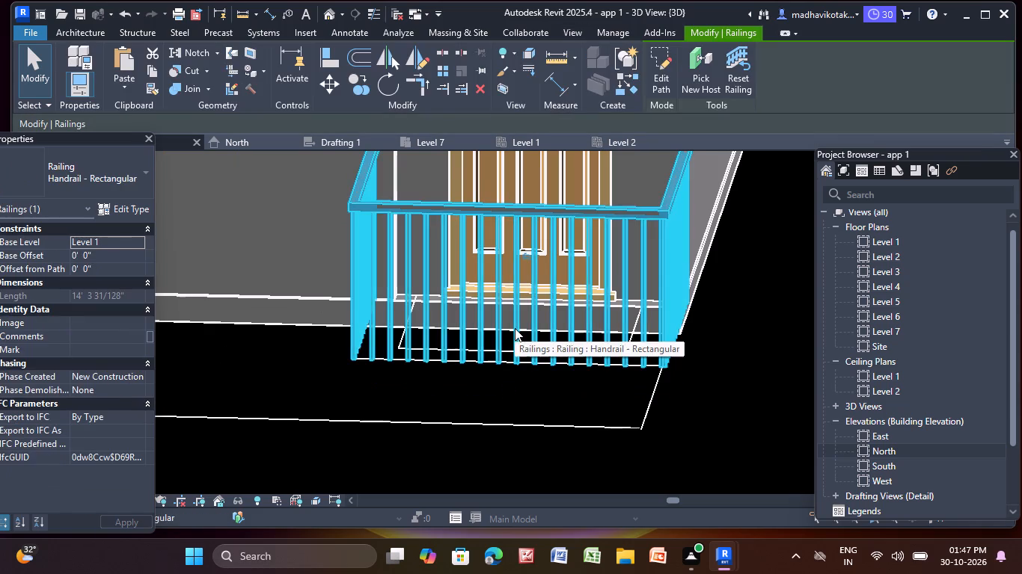
key(Delete)
Delete the Level 1 railing and the Generic - 12" floor at the recessed double door beside the arched window on another facade.
scroll(546, 277, down, 16)
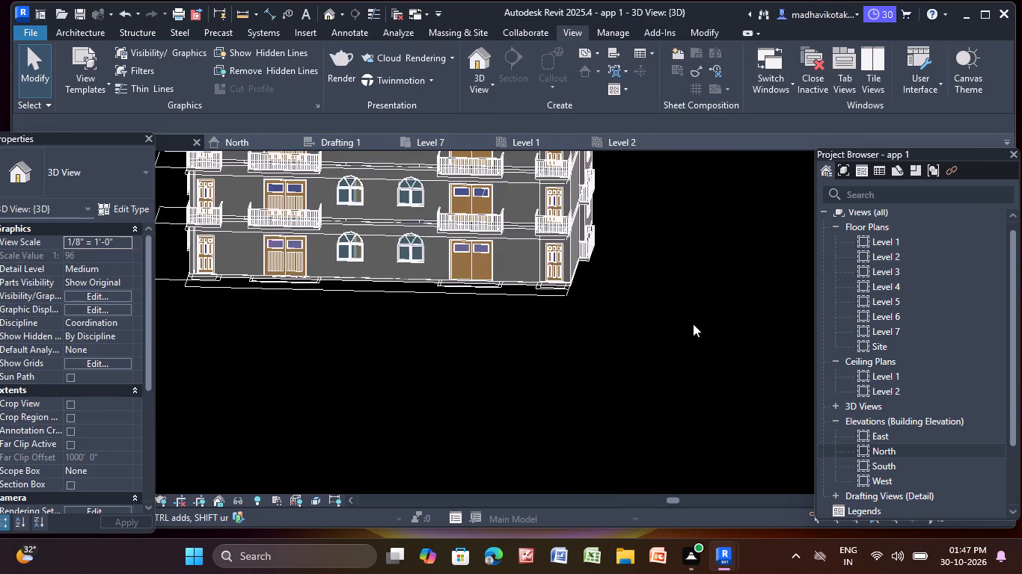
scroll(617, 313, down, 4)
shift+middle_drag(631, 326, 592, 332)
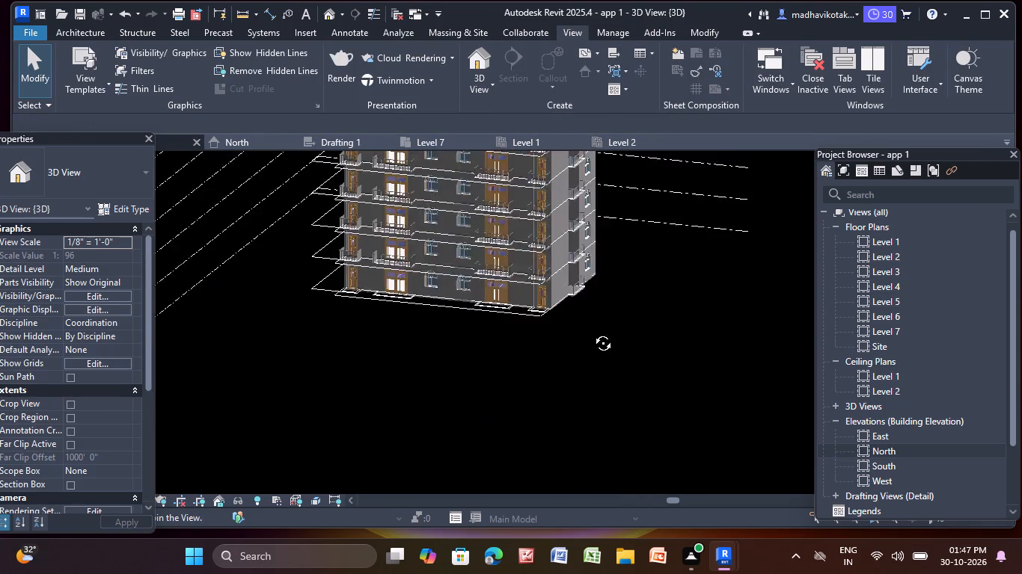
shift+middle_drag(592, 332, 479, 343)
scroll(423, 319, up, 12)
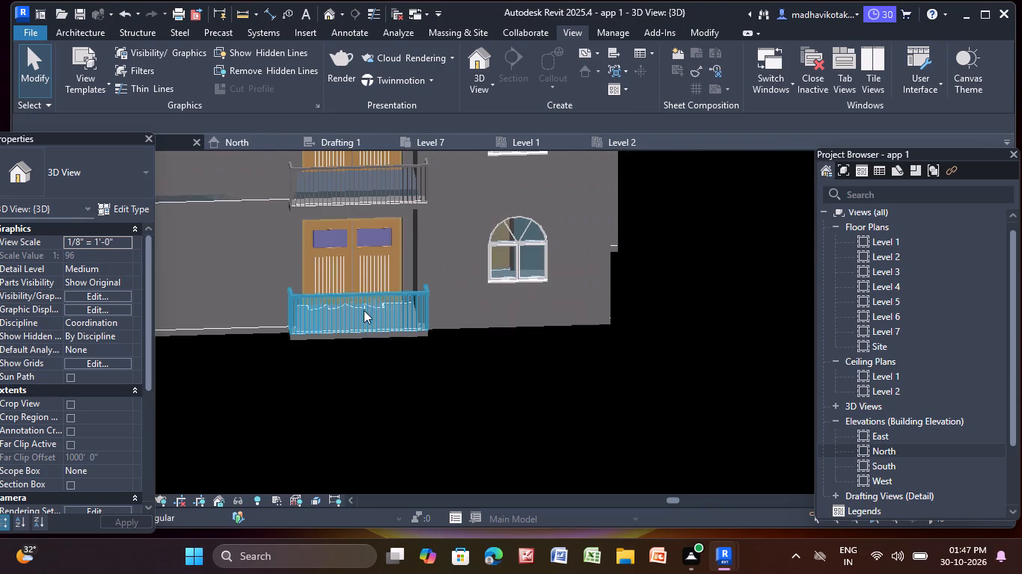
scroll(364, 310, up, 3)
ctrl+click(361, 313)
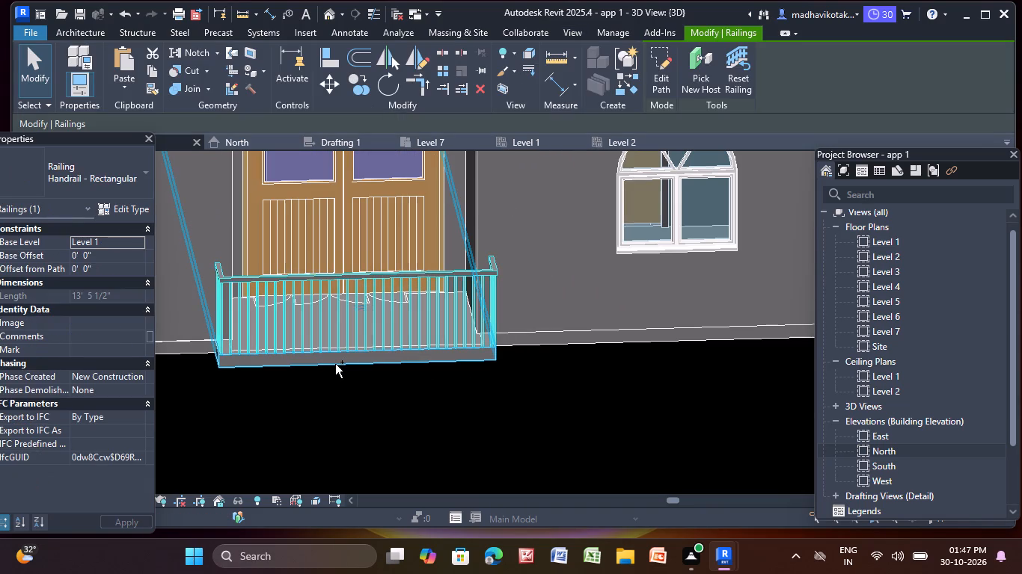
ctrl+click(338, 357)
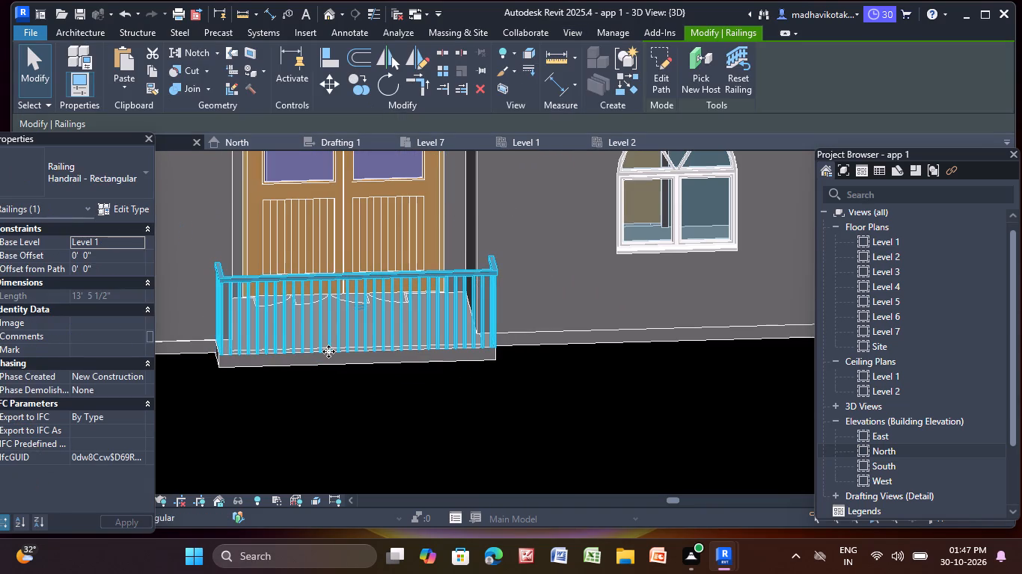
key(Delete)
click(370, 357)
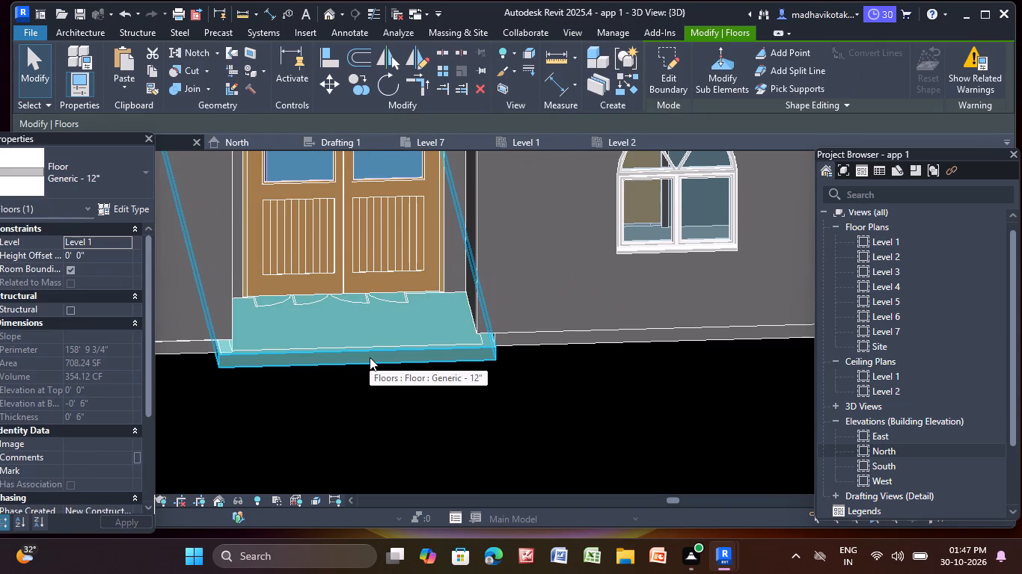
key(Escape)
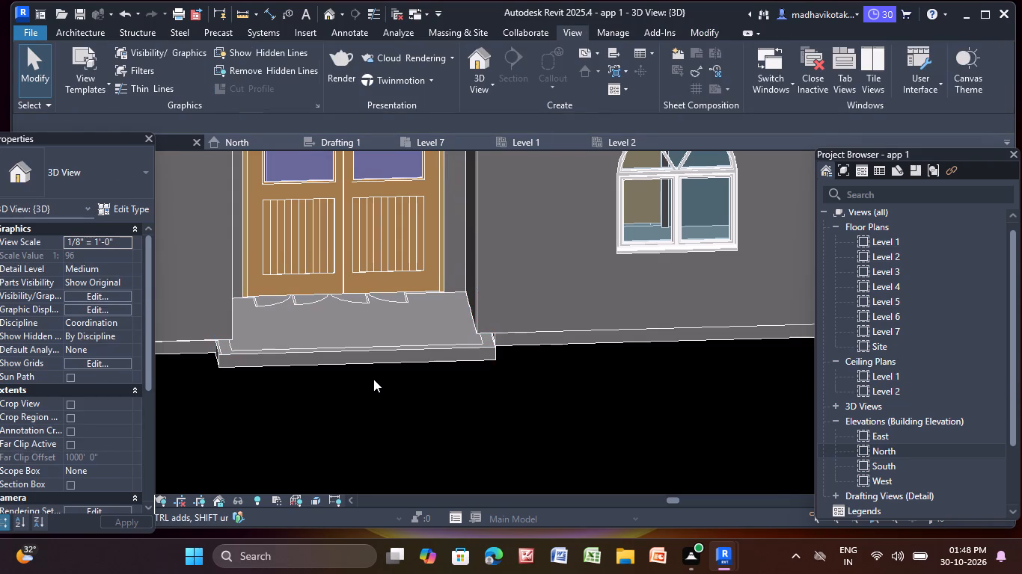
click(362, 351)
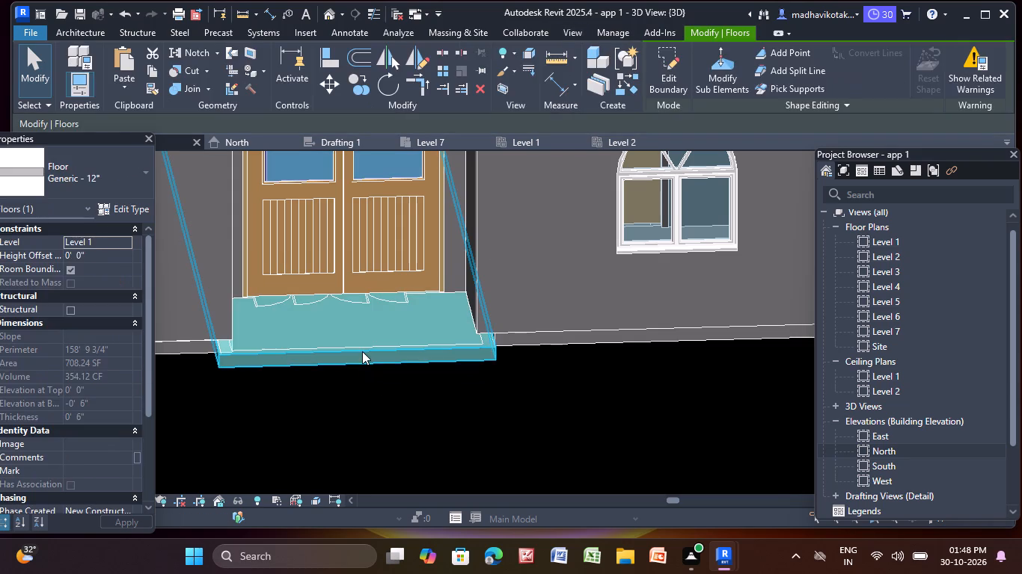
key(Delete)
scroll(372, 345, down, 11)
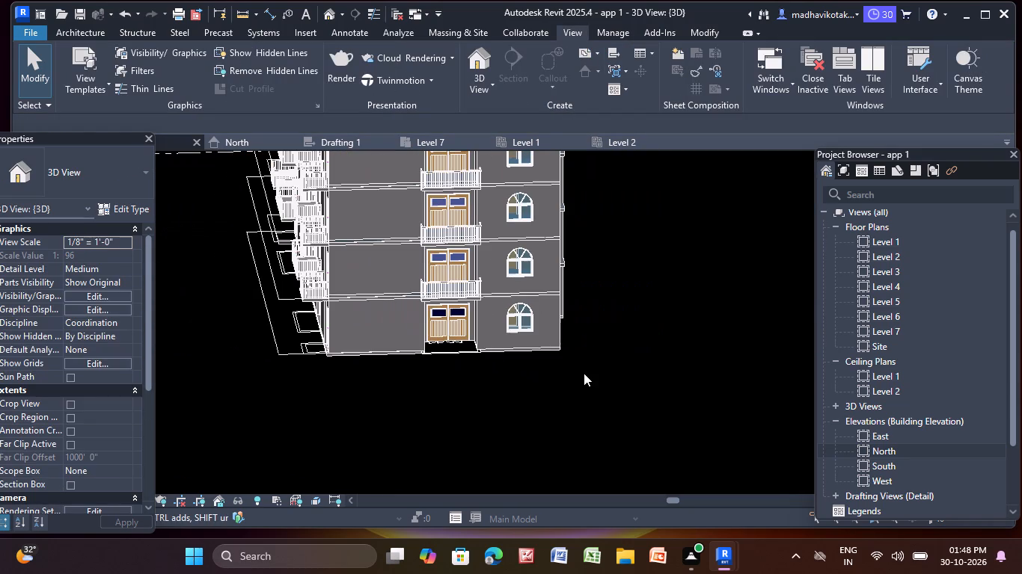
Delete the Level 1 railing and balcony floor slab at the single door beside the ground-floor staircase opening.
middle_drag(584, 373, 447, 386)
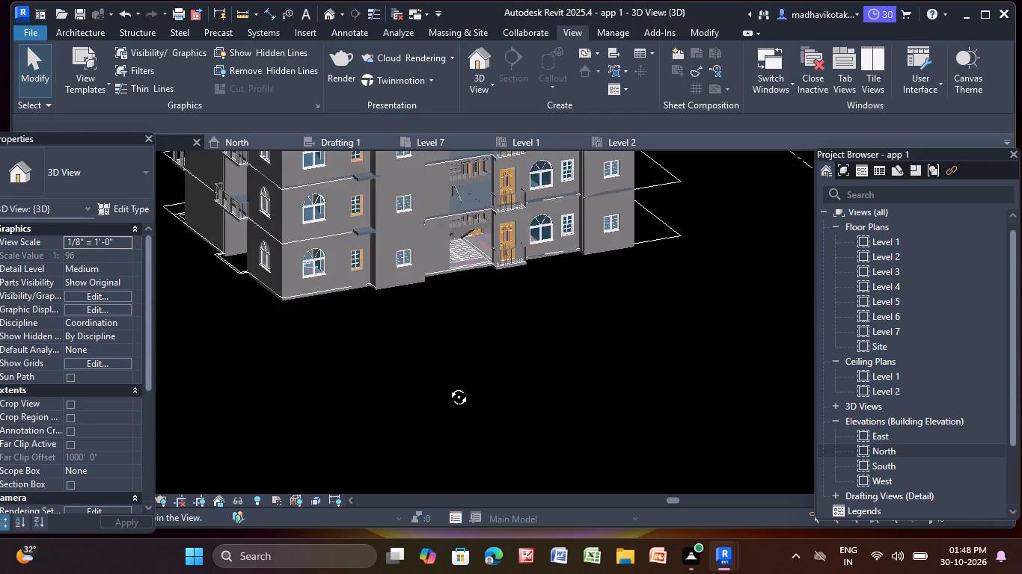
middle_drag(447, 386, 397, 374)
scroll(447, 336, down, 2)
middle_drag(447, 336, 427, 393)
scroll(482, 316, up, 10)
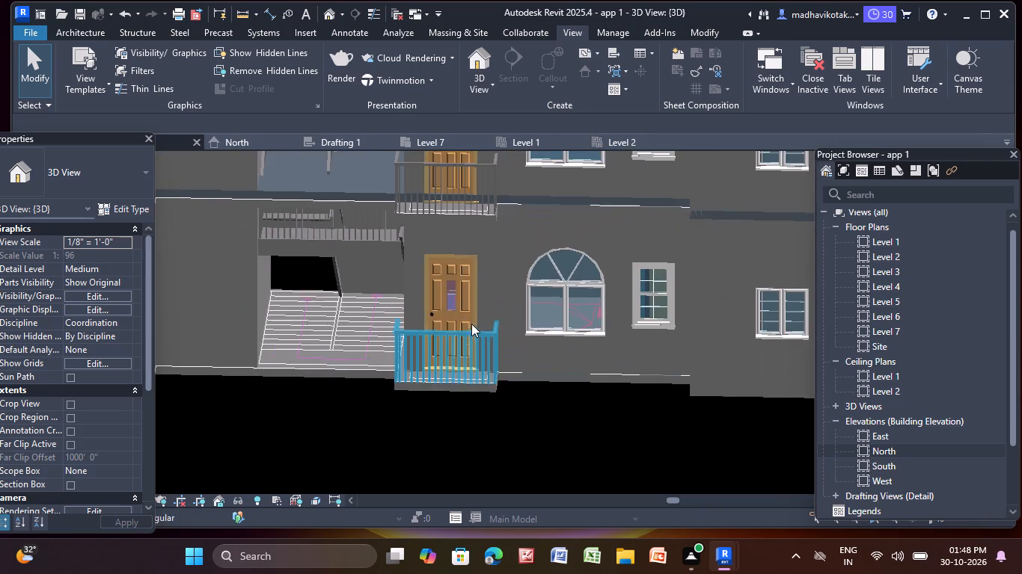
click(455, 353)
key(Delete)
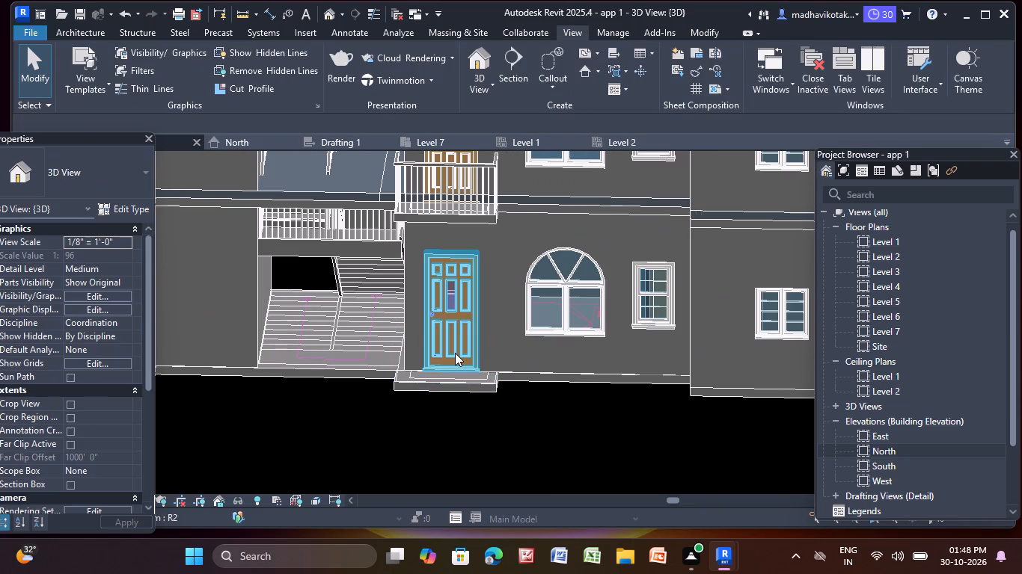
click(446, 378)
key(Delete)
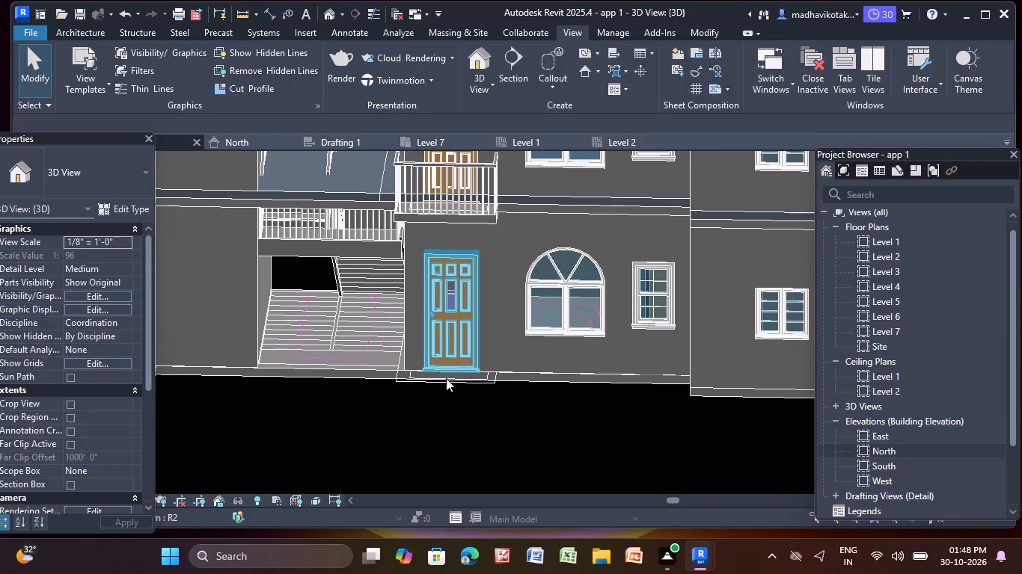
Delete the Level 1 balcony floor slab and railing at the recessed double door on the remaining end facade.
scroll(446, 378, down, 6)
scroll(555, 386, down, 1)
middle_drag(622, 387, 585, 410)
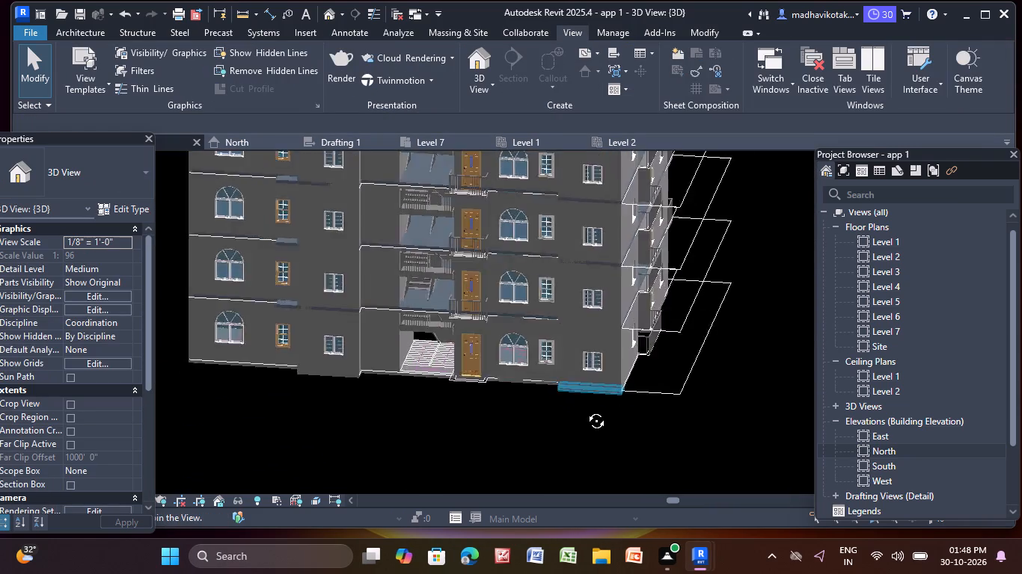
middle_drag(585, 410, 506, 411)
middle_drag(524, 401, 296, 335)
shift+middle_drag(521, 346, 429, 370)
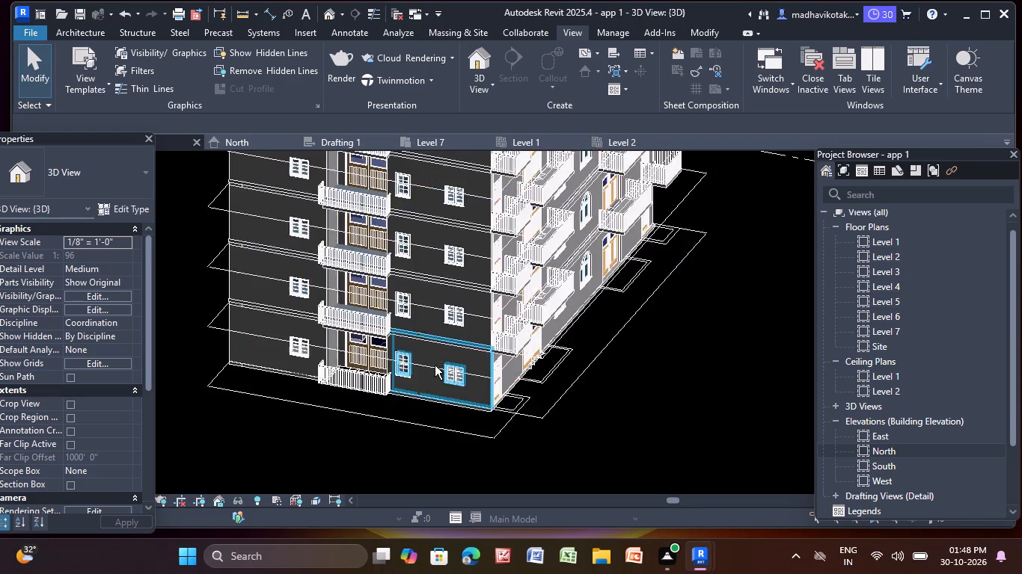
scroll(344, 377, up, 10)
click(391, 384)
key(Delete)
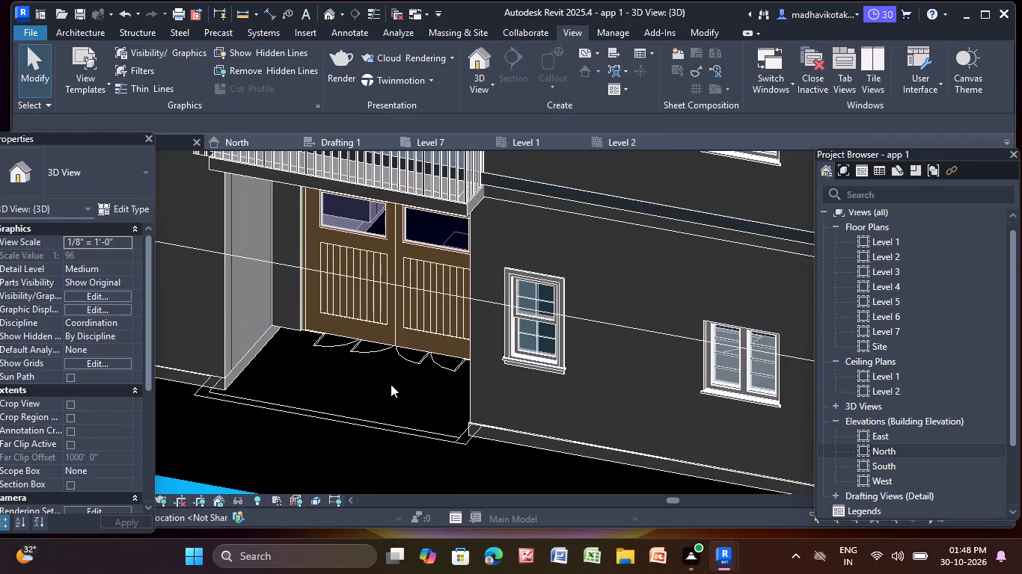
scroll(520, 395, down, 9)
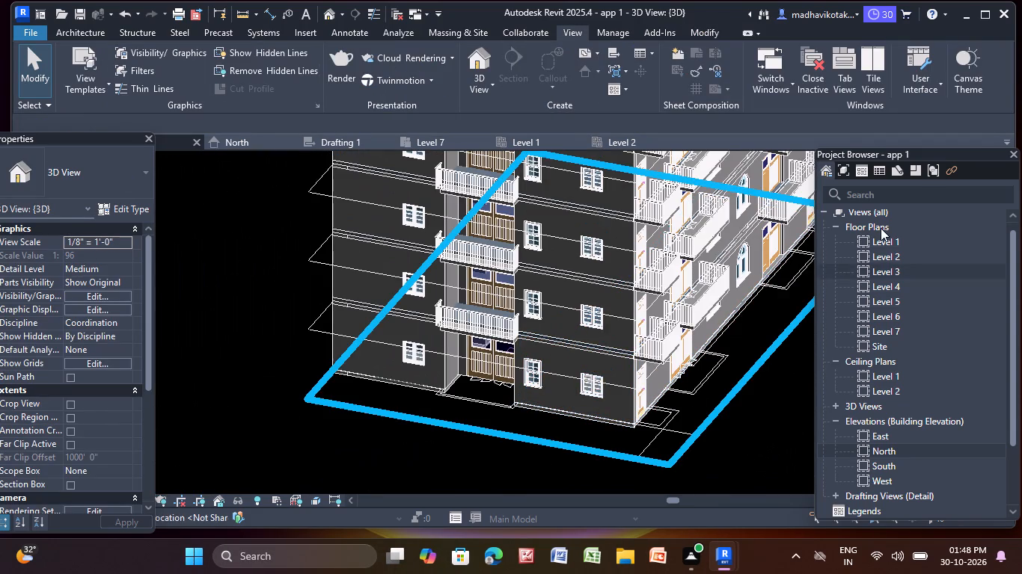
In the Level 1 floor plan, create a rectangular Generic - 12" floor enclosing the whole building, about 8 ft beyond its east side.
double_click(886, 240)
scroll(591, 268, down, 4)
middle_drag(585, 271, 584, 304)
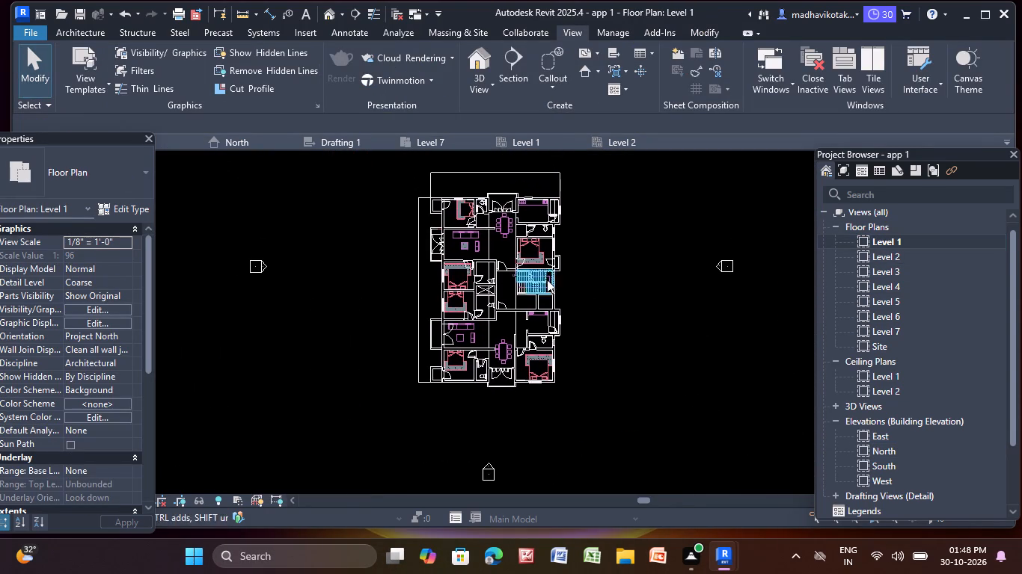
click(62, 31)
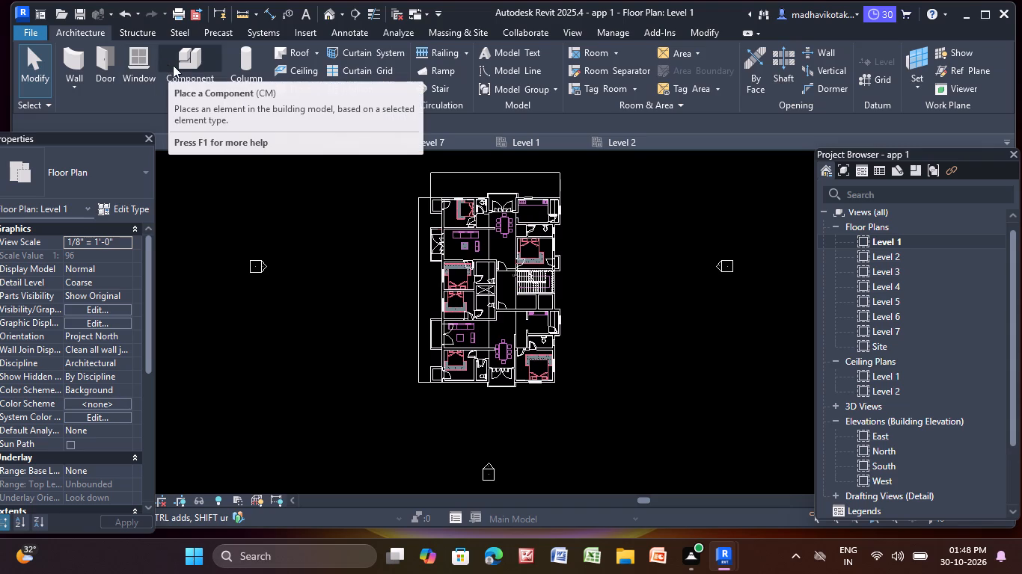
click(298, 90)
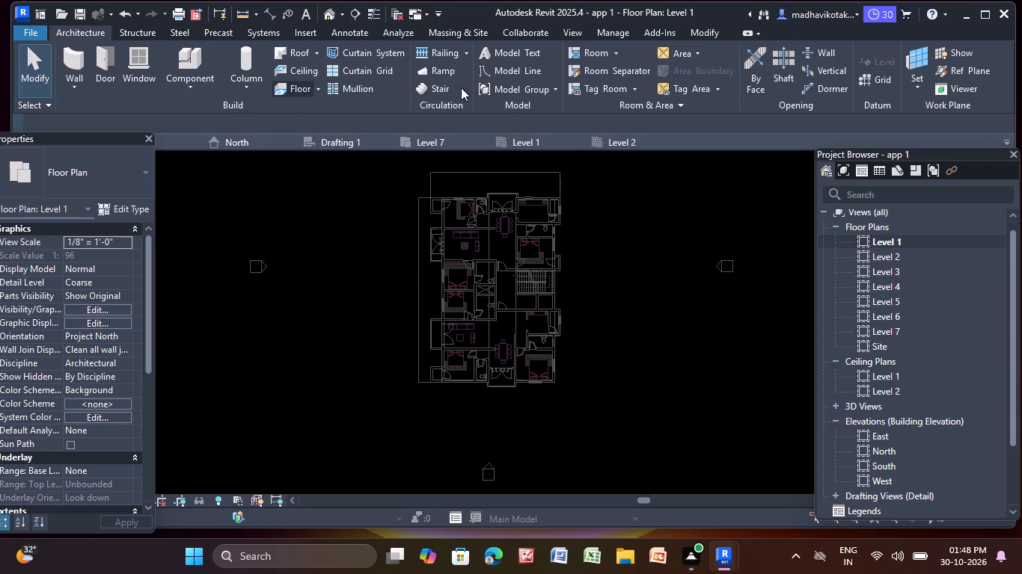
click(786, 52)
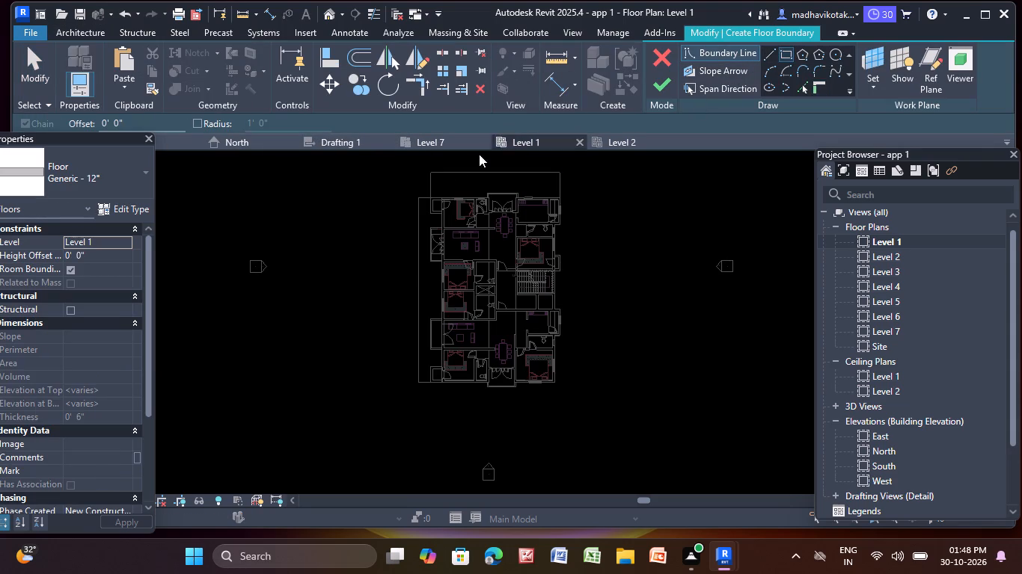
scroll(441, 178, up, 3)
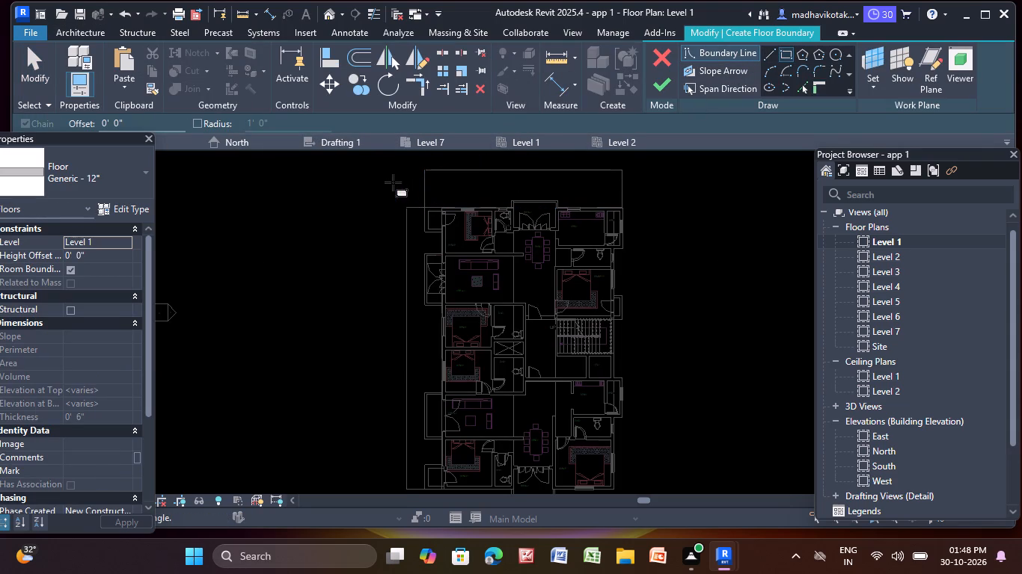
scroll(513, 202, up, 2)
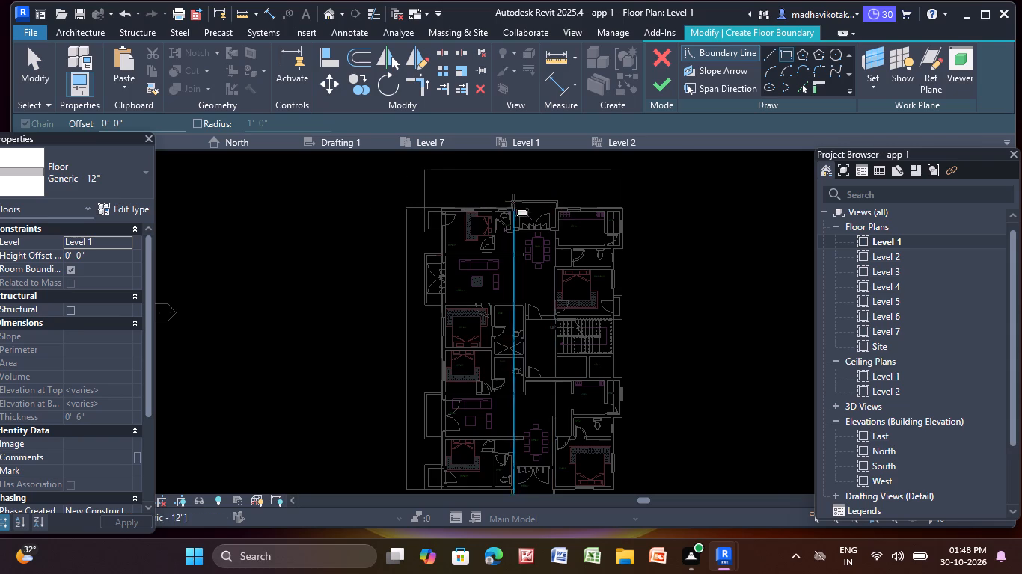
scroll(513, 202, up, 3)
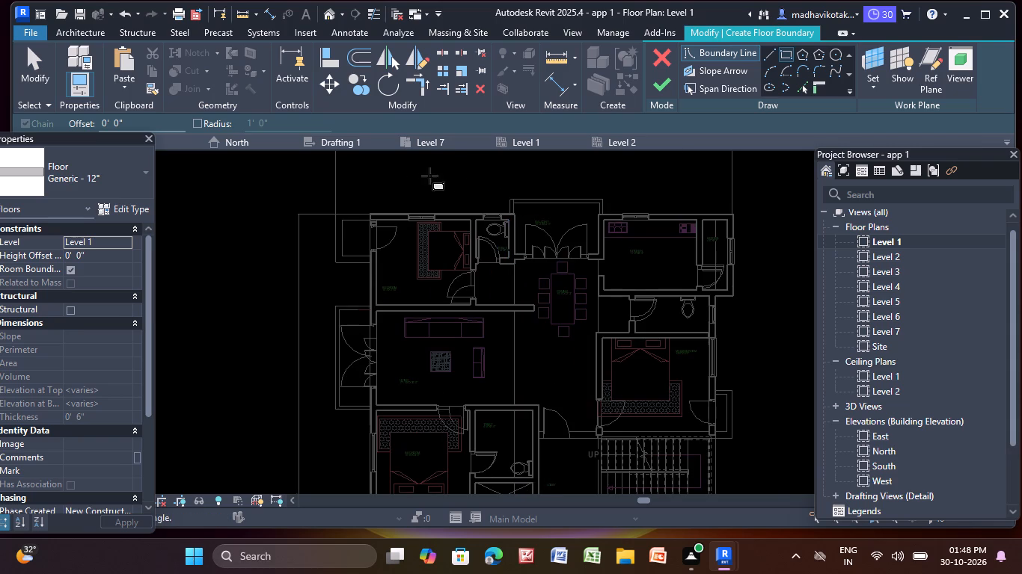
scroll(355, 168, down, 3)
middle_drag(355, 168, 350, 206)
drag(271, 177, 302, 176)
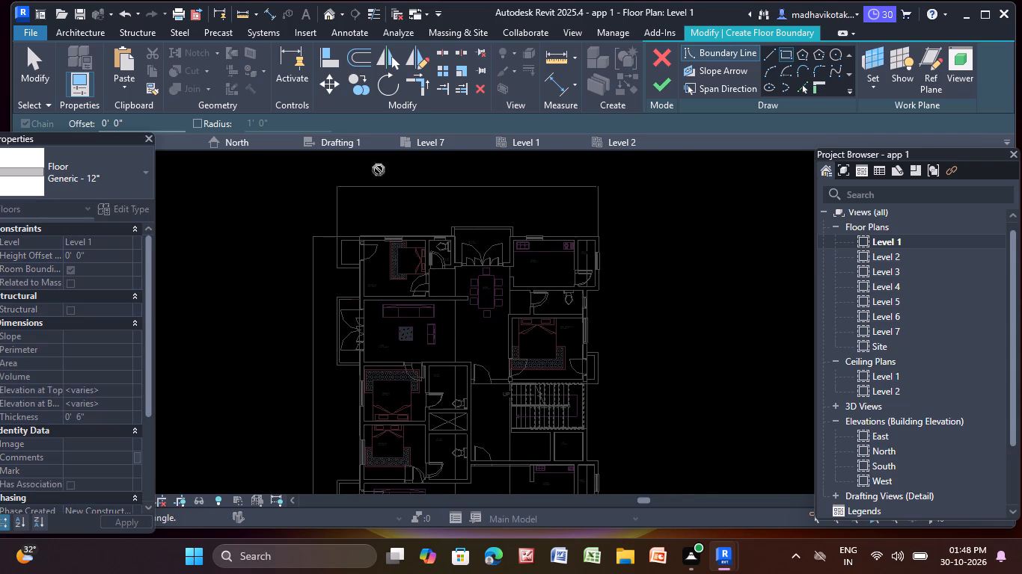
scroll(709, 445, down, 1)
middle_drag(708, 445, 605, 230)
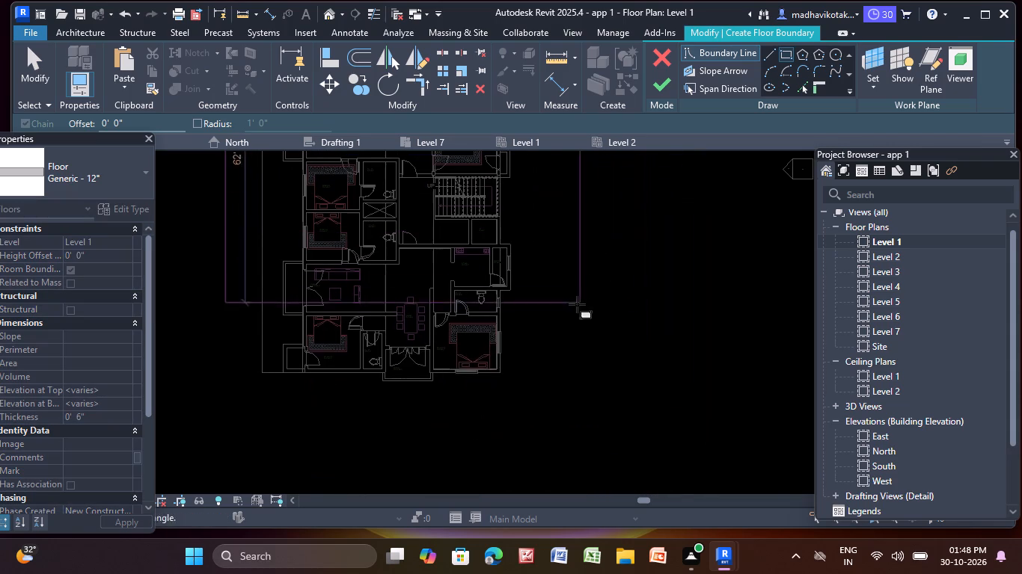
scroll(548, 404, down, 1)
middle_drag(548, 404, 556, 432)
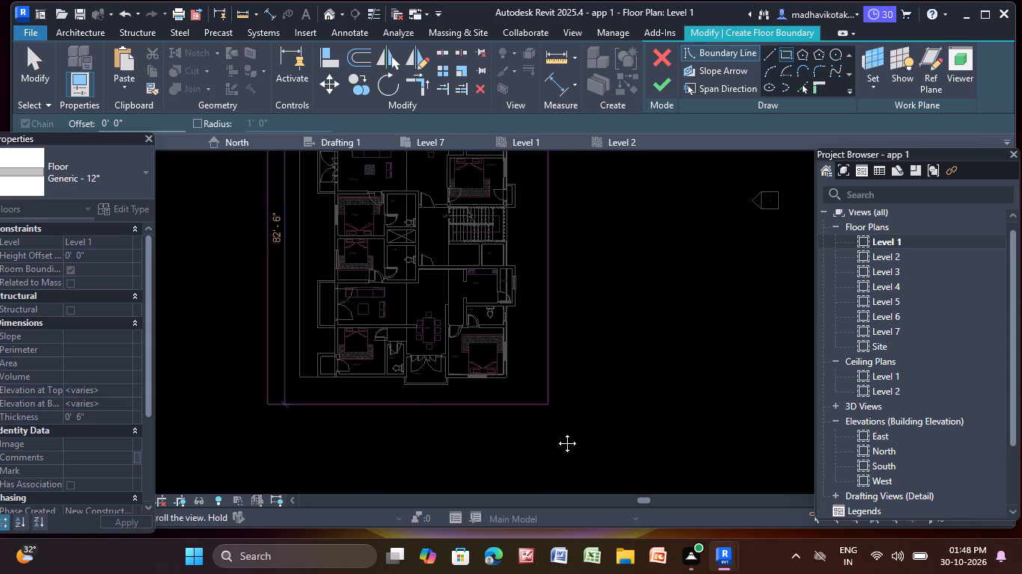
middle_drag(556, 432, 560, 450)
click(560, 451)
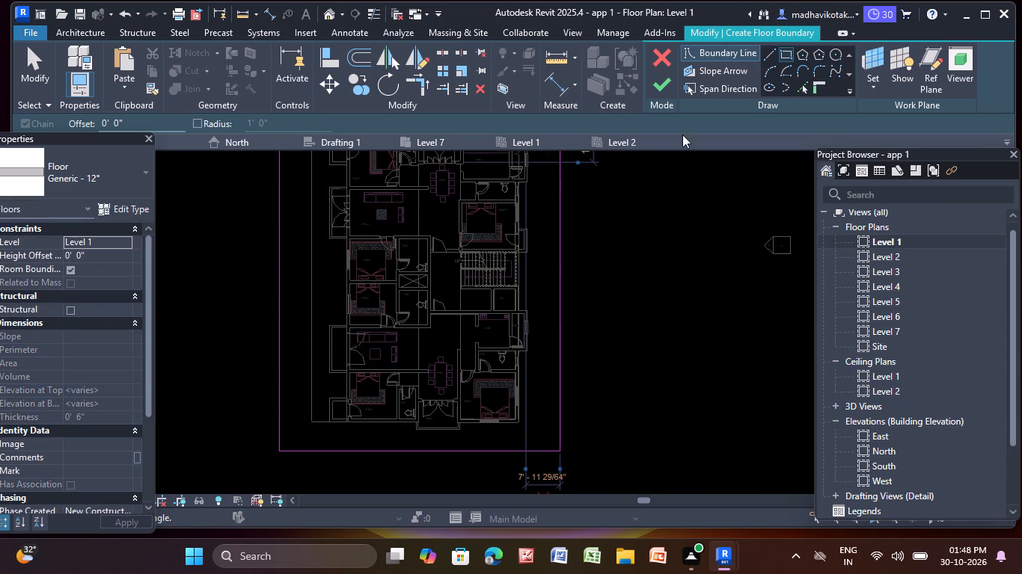
click(664, 90)
click(640, 235)
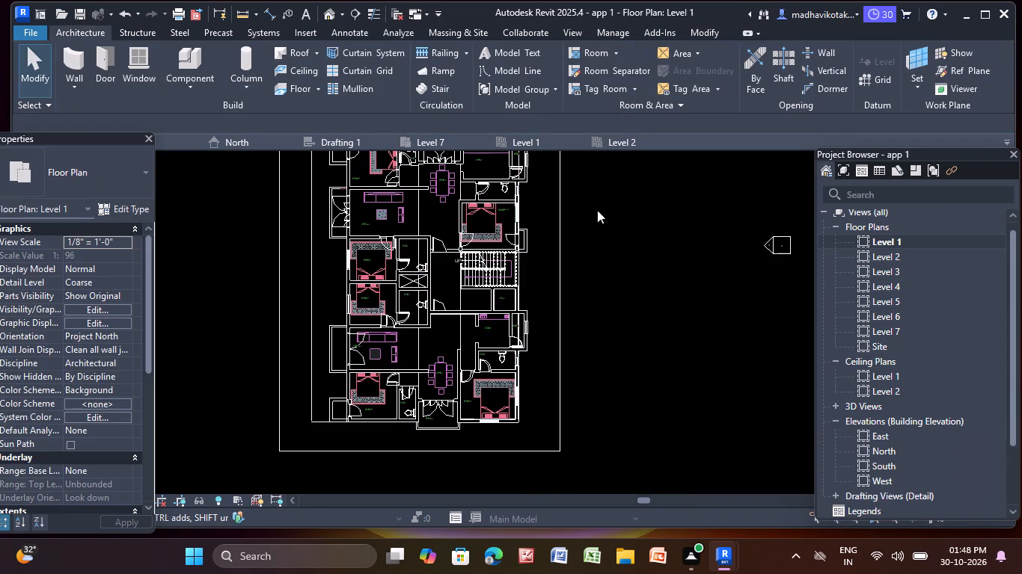
Examine the building and its new ground slab from several sides in the 3D view.
click(334, 14)
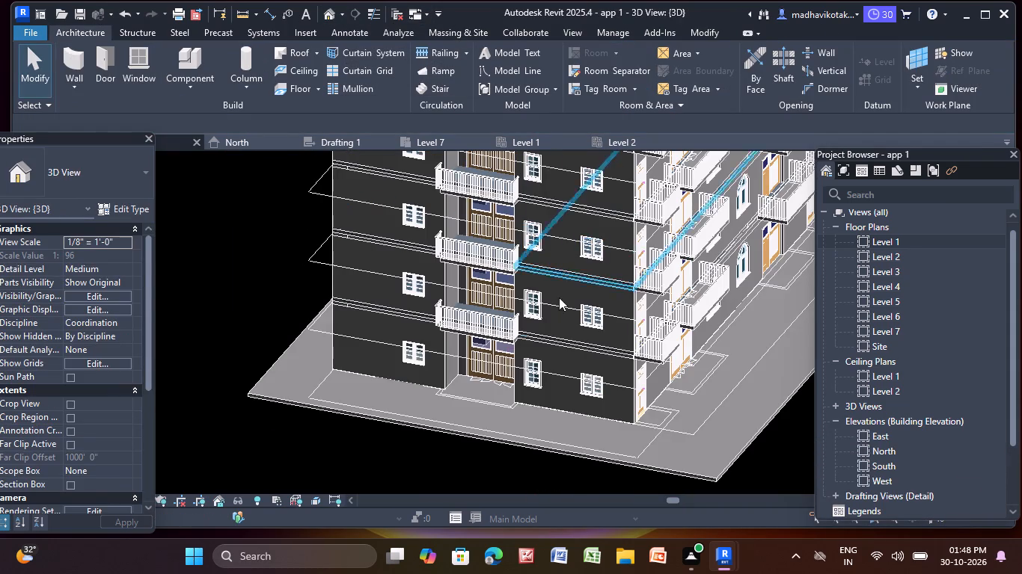
scroll(616, 423, down, 5)
middle_drag(616, 423, 438, 392)
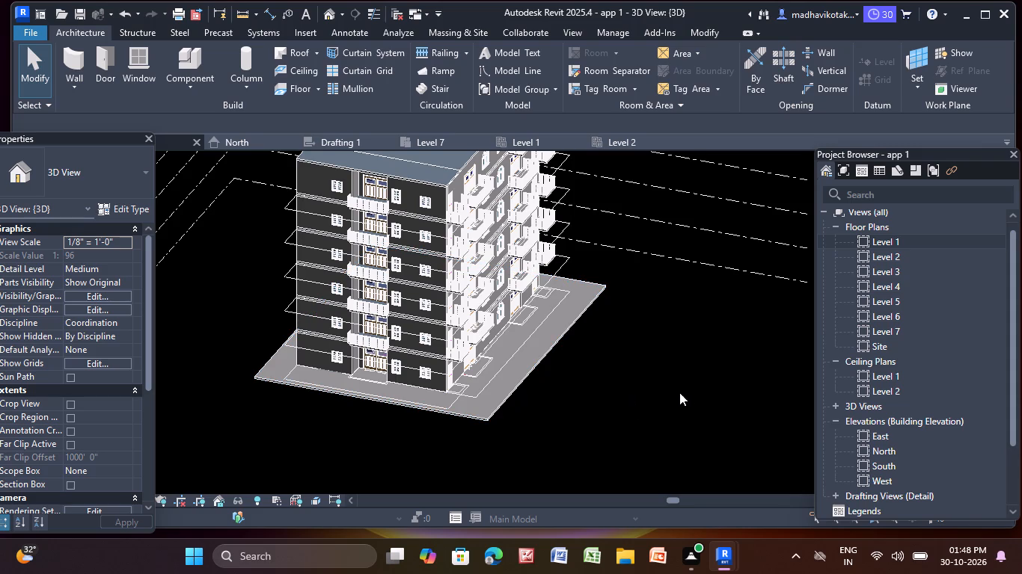
shift+middle_drag(673, 389, 542, 368)
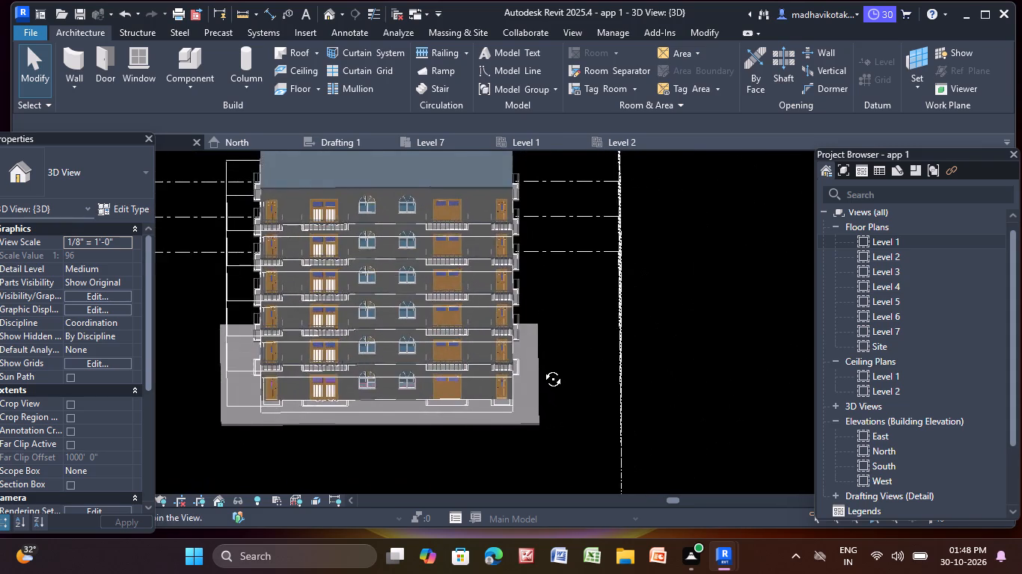
shift+middle_drag(542, 368, 535, 346)
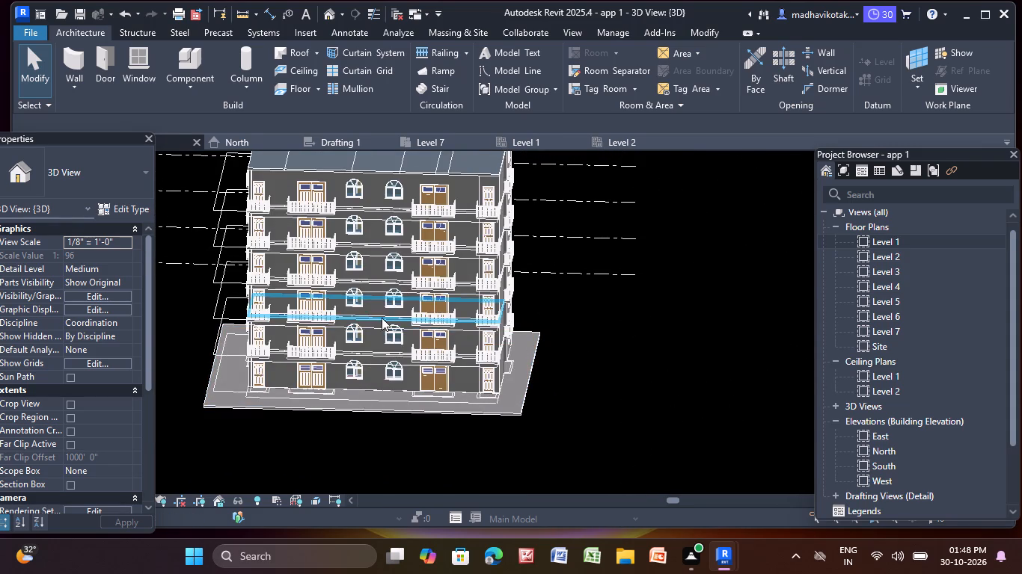
middle_drag(382, 318, 483, 324)
scroll(476, 321, up, 5)
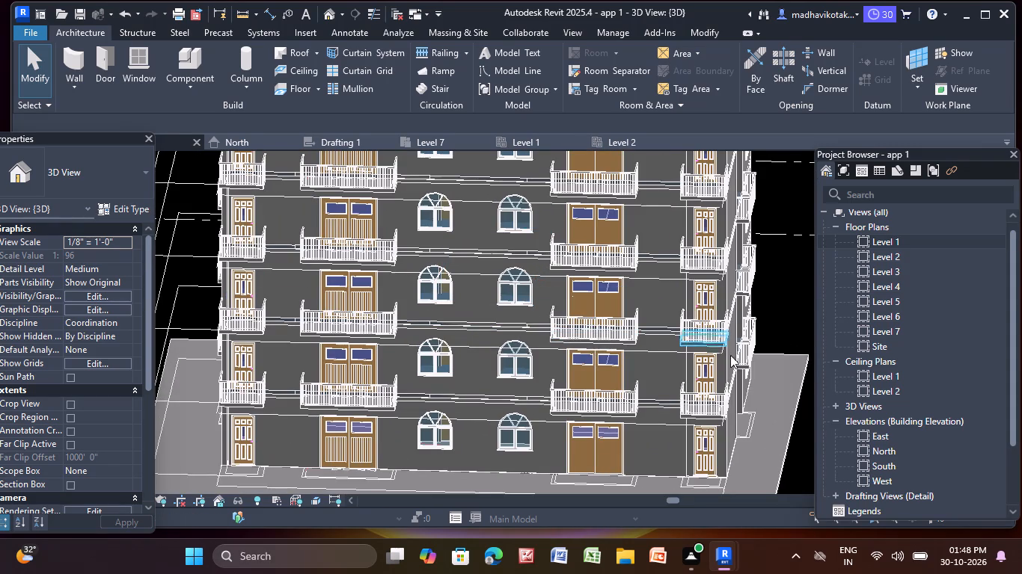
scroll(747, 363, down, 3)
middle_drag(745, 365, 717, 399)
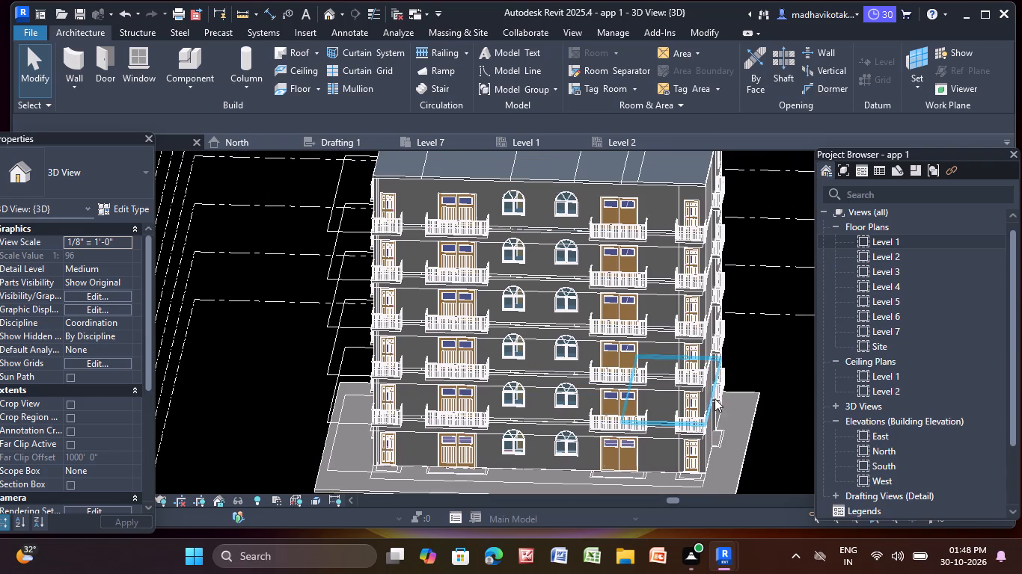
scroll(667, 345, down, 1)
middle_drag(632, 336, 532, 309)
scroll(532, 309, down, 3)
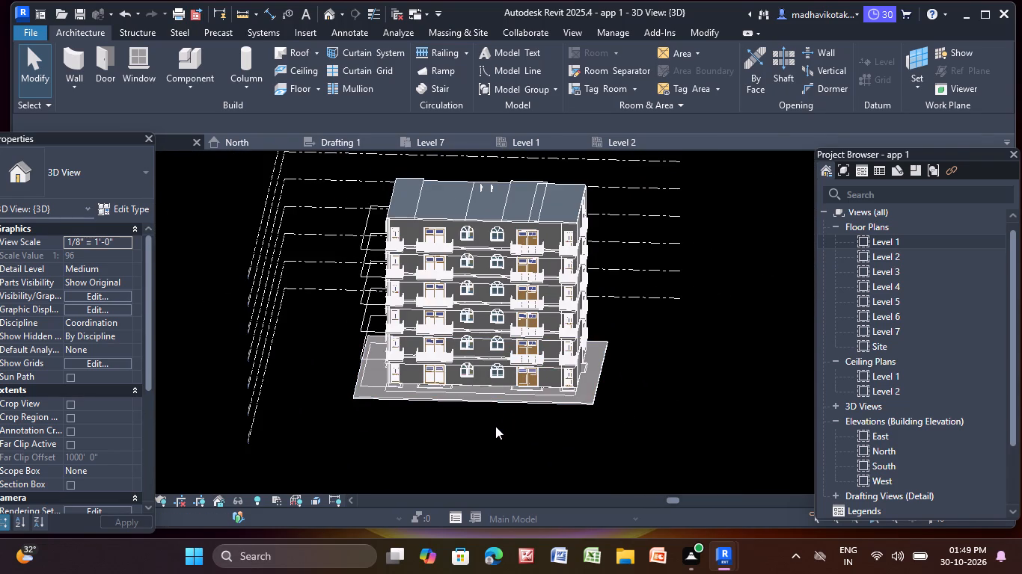
middle_drag(495, 428, 495, 381)
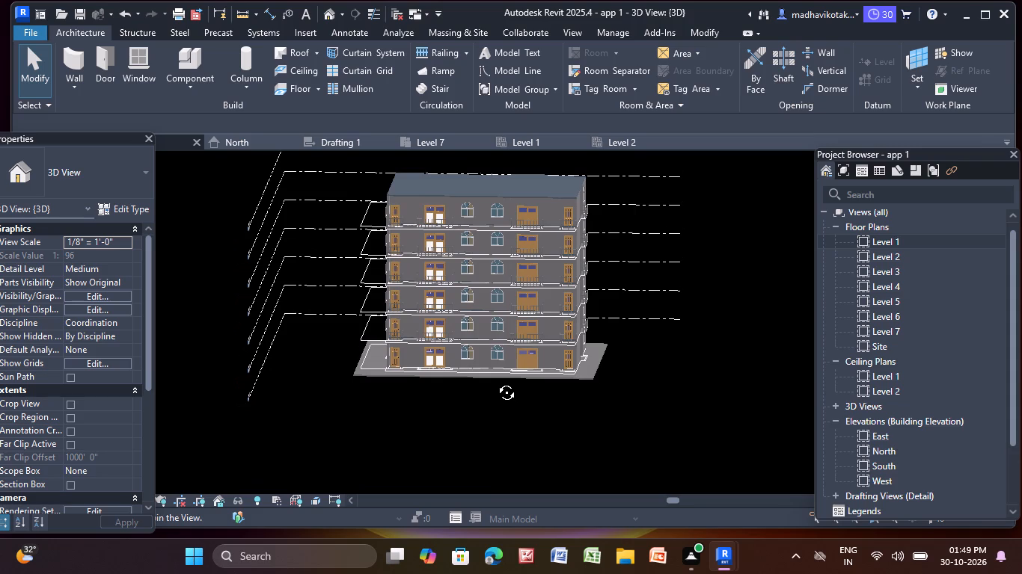
middle_drag(495, 381, 514, 395)
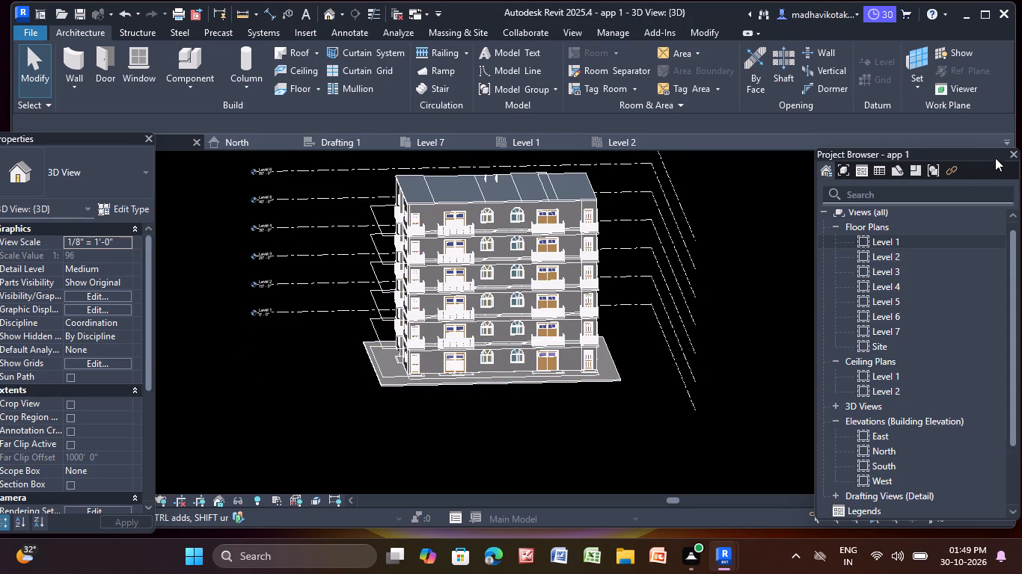
Close the Project Browser to clear the area over the 3D view.
click(1009, 154)
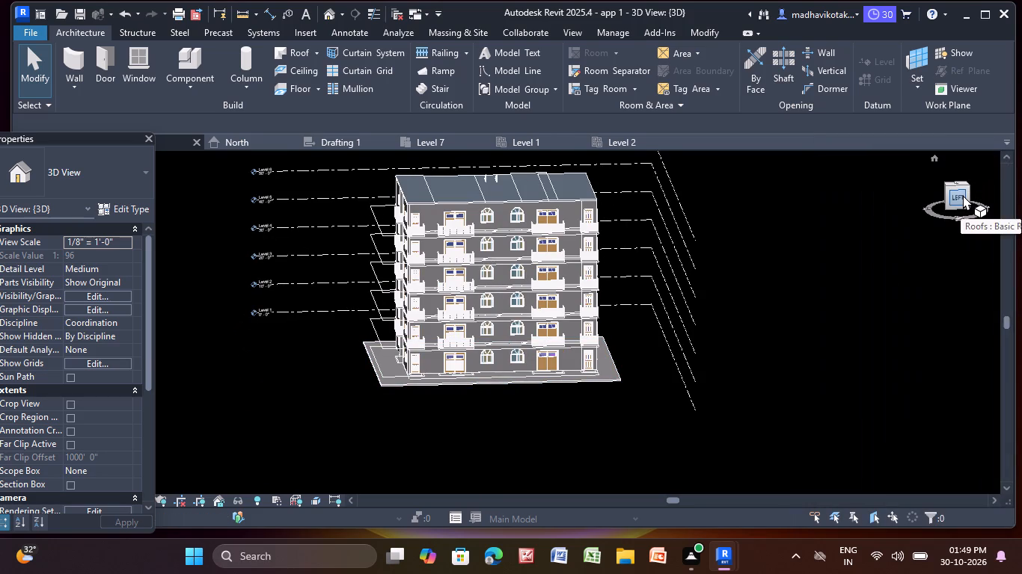
Examine the building's left and front facades and the edges of its ground slab in the 3D view.
click(963, 195)
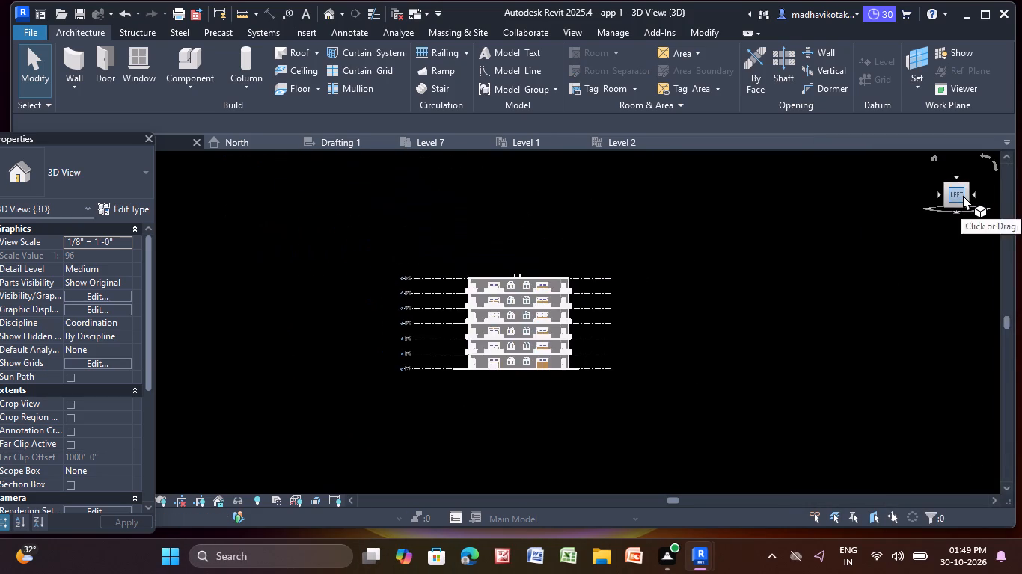
scroll(963, 195, up, 4)
scroll(963, 195, down, 4)
scroll(963, 195, up, 4)
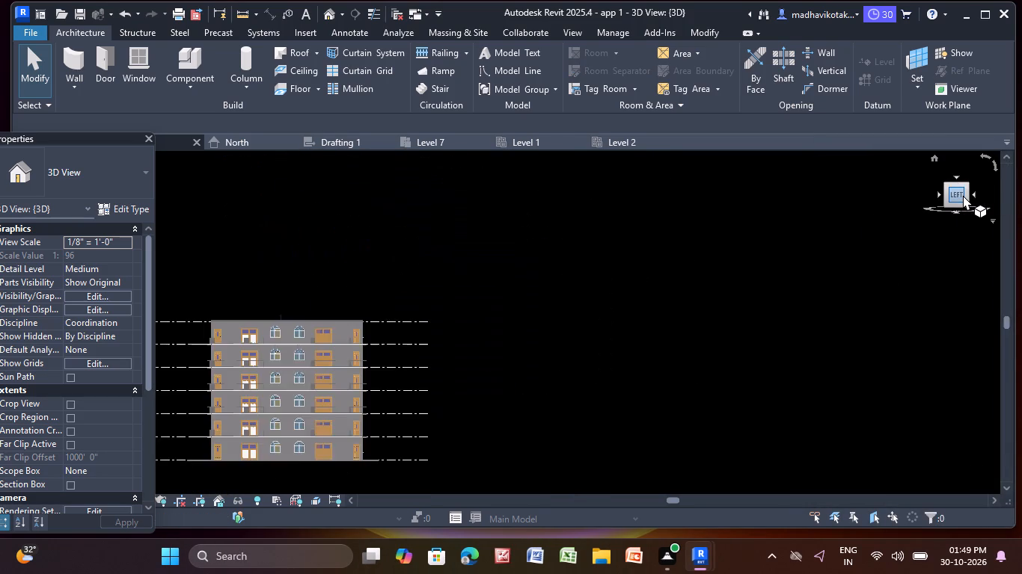
scroll(963, 195, down, 4)
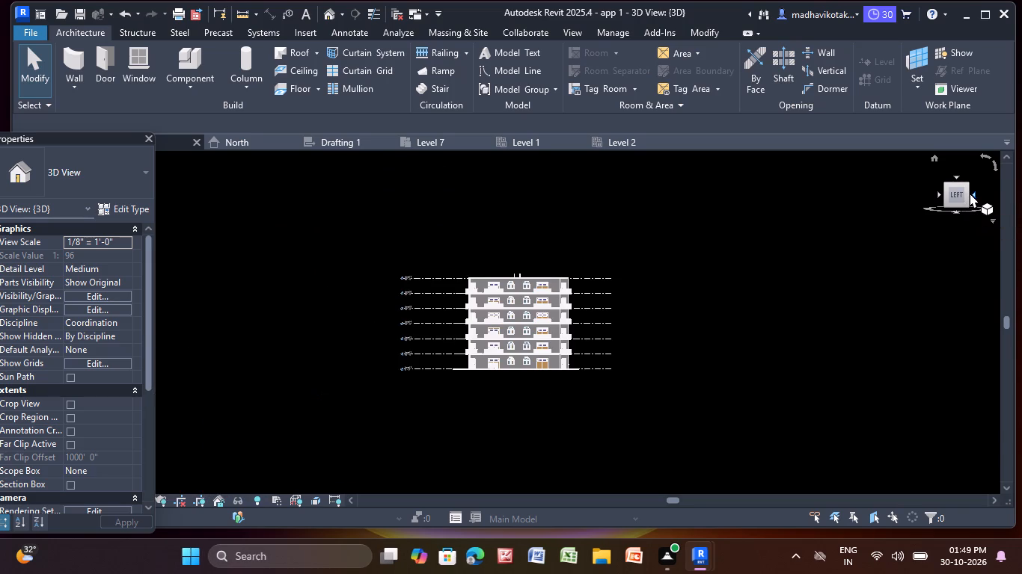
click(976, 191)
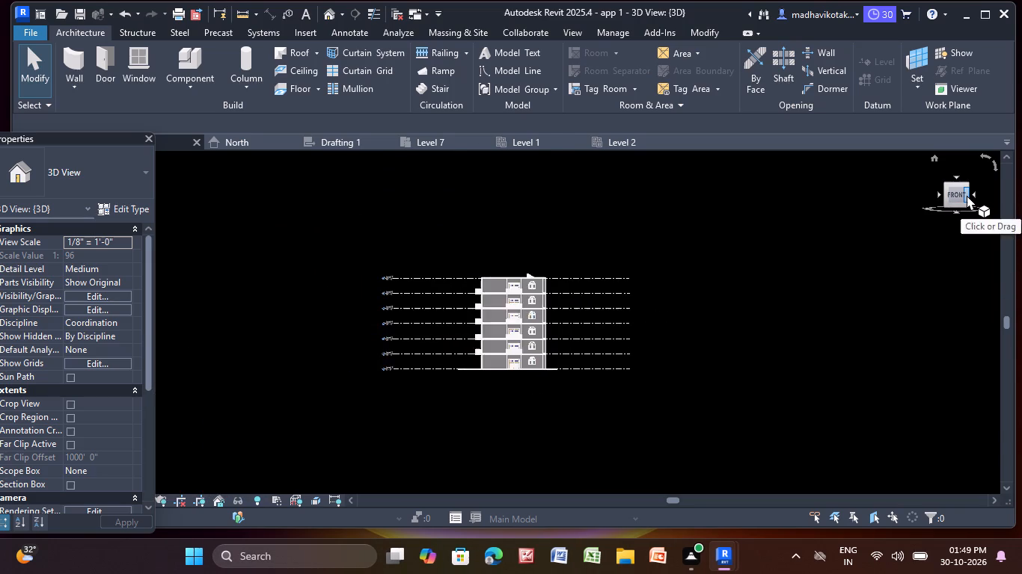
scroll(967, 195, up, 1)
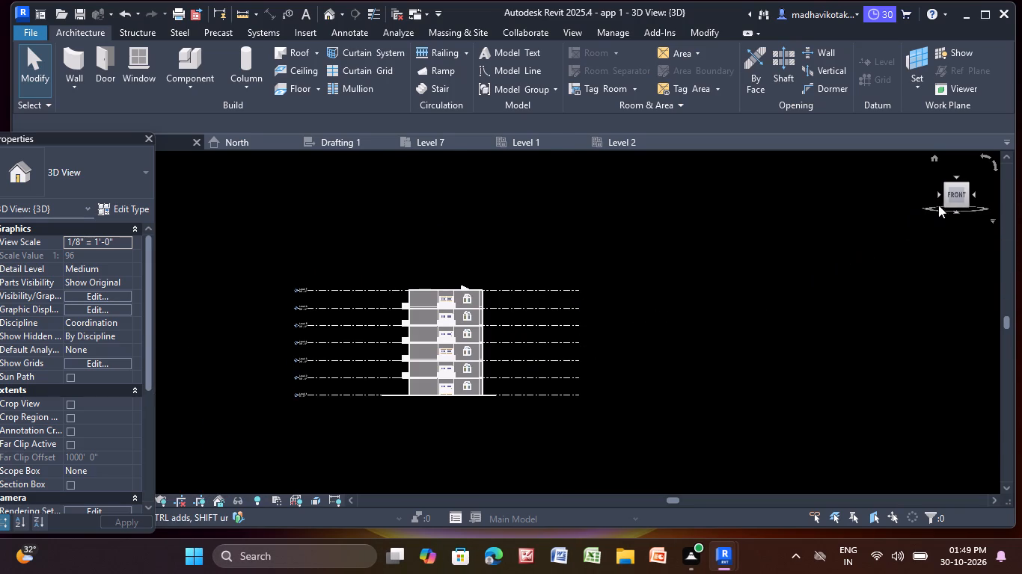
click(954, 197)
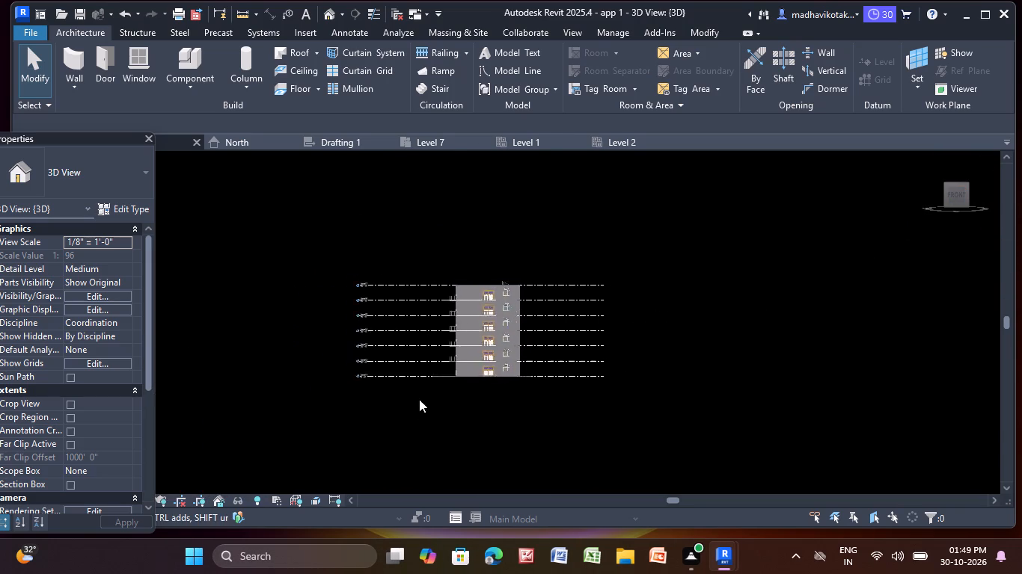
scroll(515, 340, up, 11)
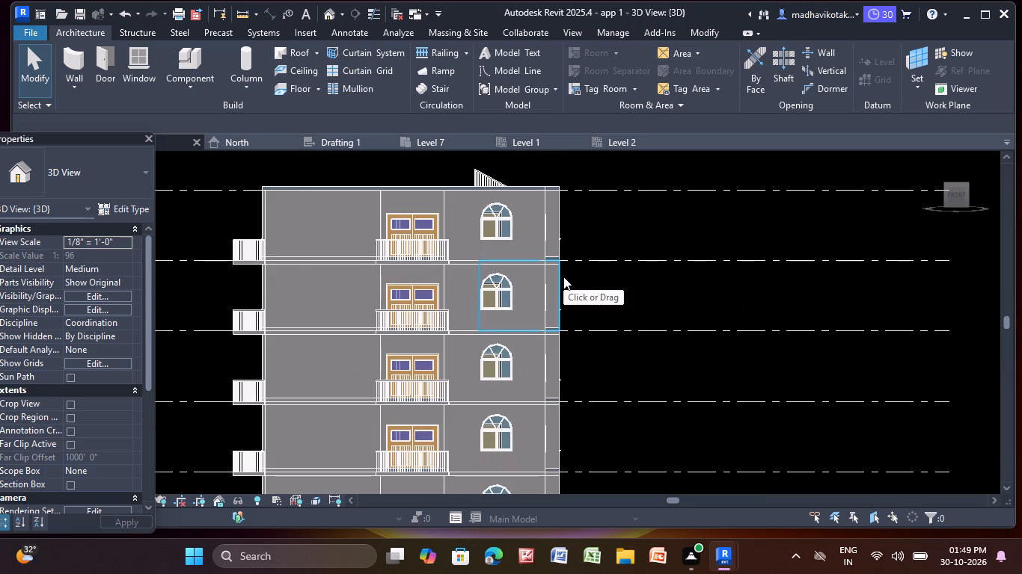
scroll(563, 277, down, 1)
middle_drag(584, 302, 550, 212)
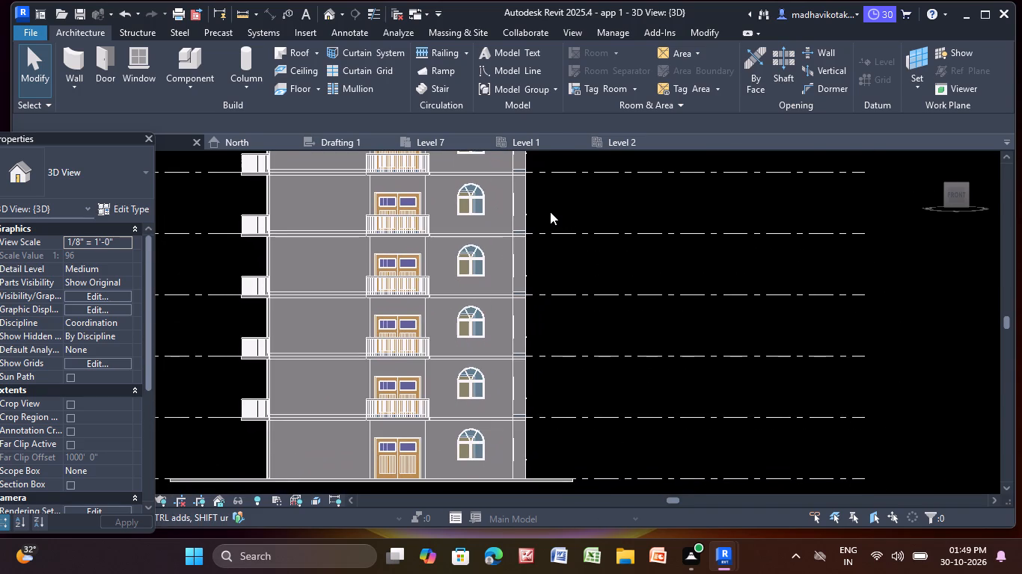
scroll(550, 212, down, 4)
shift+middle_drag(558, 217, 560, 277)
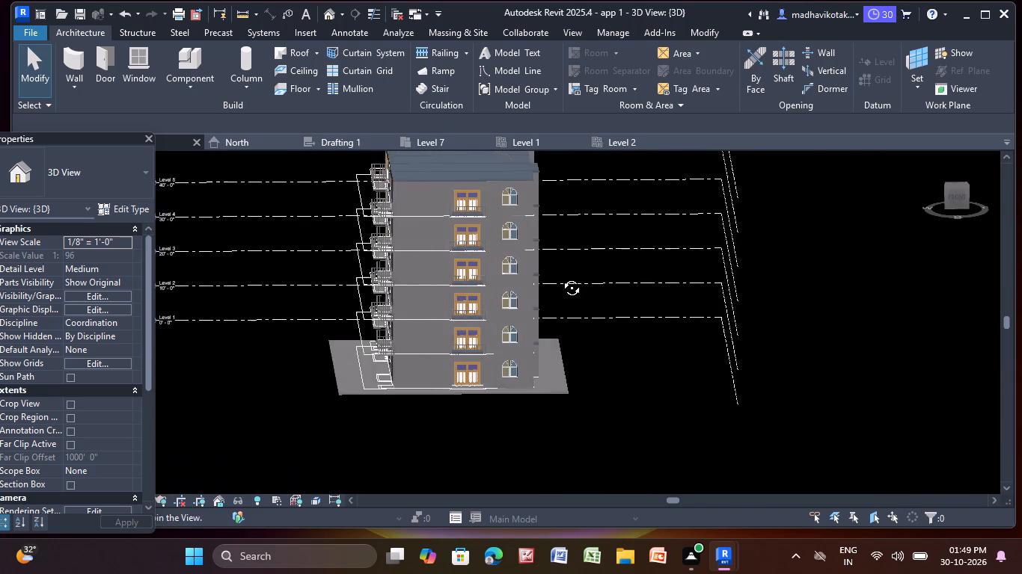
shift+middle_drag(560, 277, 572, 286)
Delete the Generic - 12" ground floor slab surrounding the building at Level 1.
shift+scroll(527, 412, up, 9)
middle_drag(501, 374, 527, 297)
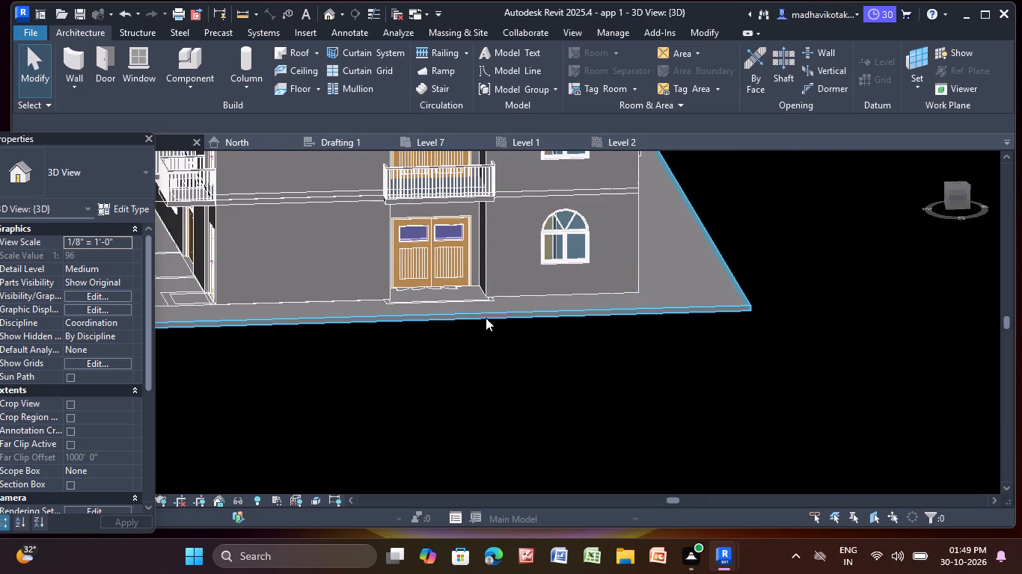
click(483, 318)
scroll(483, 318, down, 5)
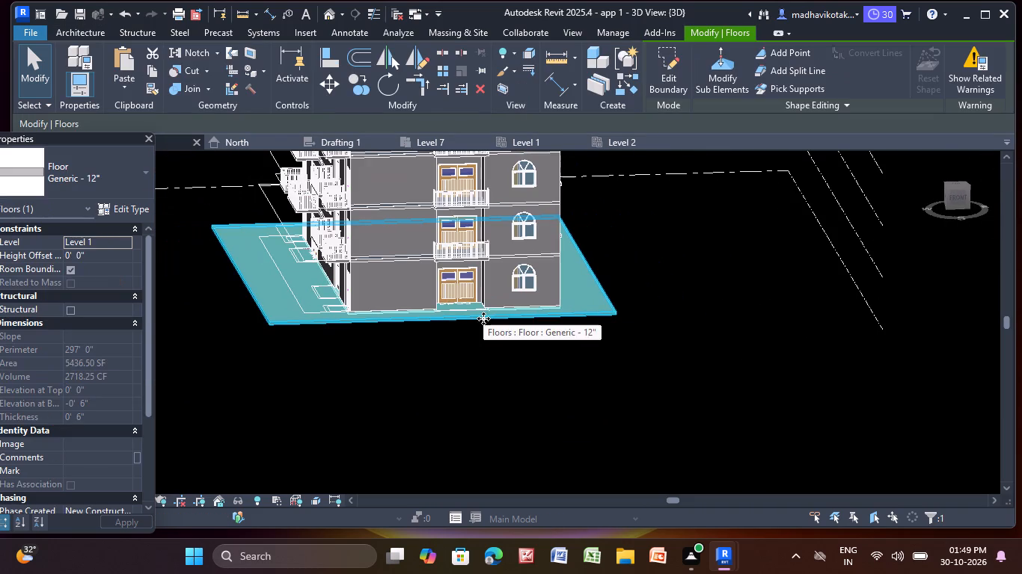
key(Delete)
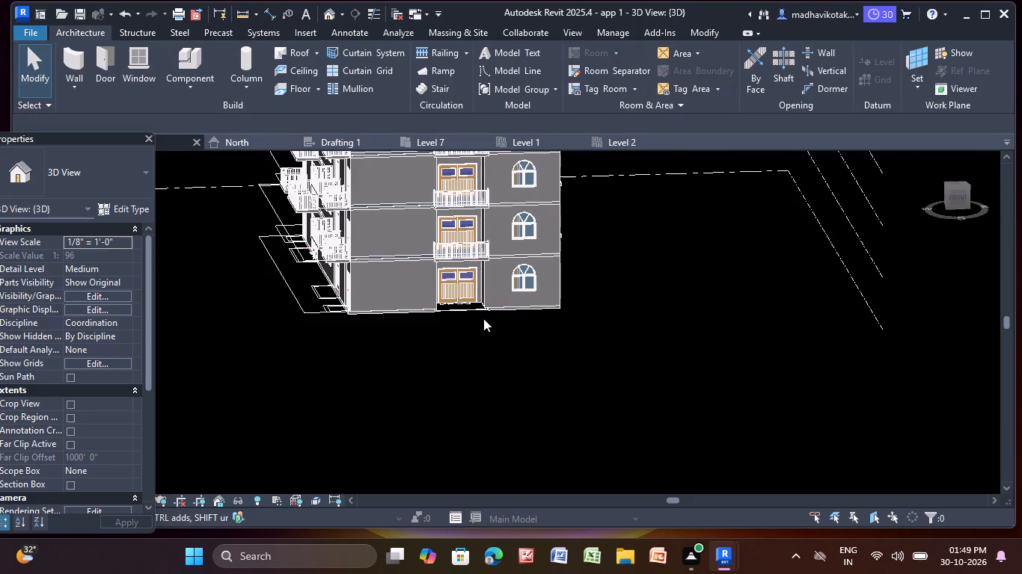
Reopen the Project Browser beside the 3D view, keeping the Properties palette displayed.
scroll(483, 318, down, 3)
middle_click(483, 318)
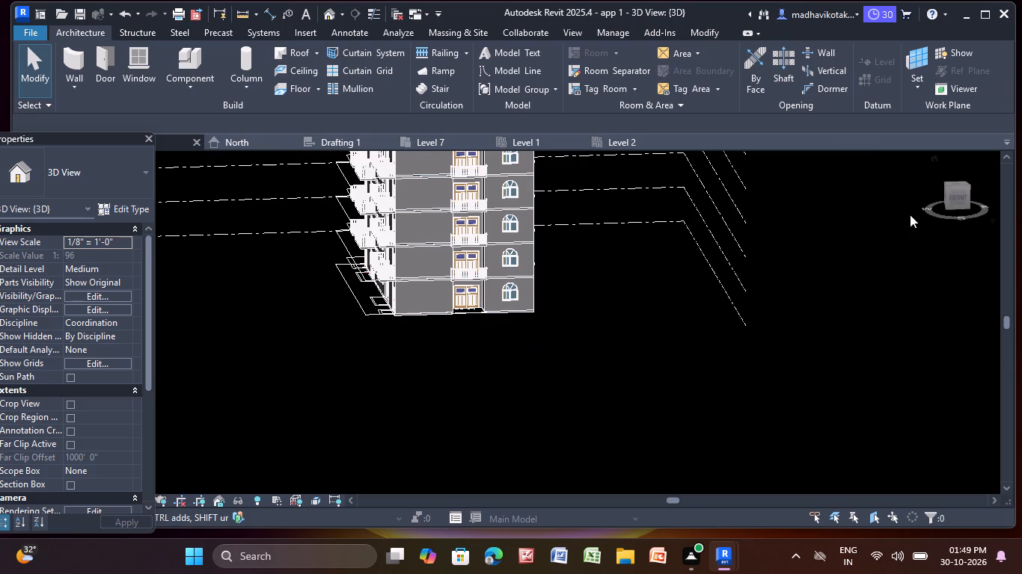
right_click(867, 257)
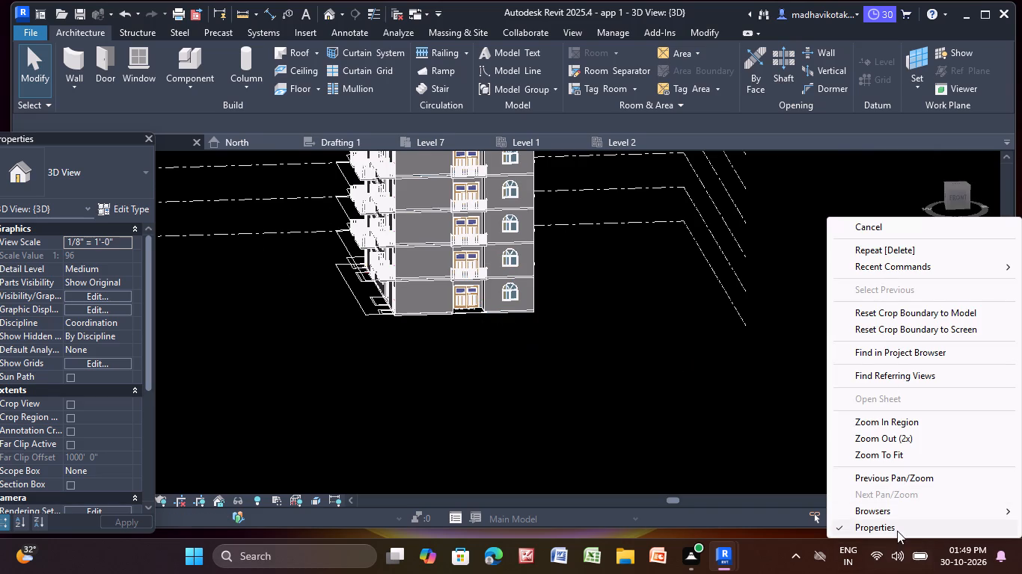
click(896, 525)
right_click(646, 374)
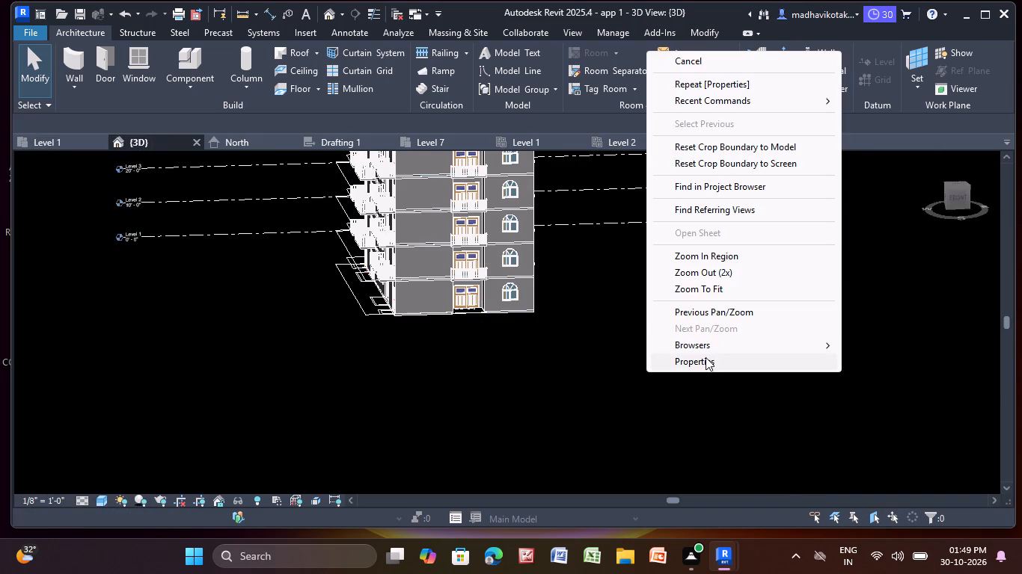
click(706, 357)
right_click(732, 386)
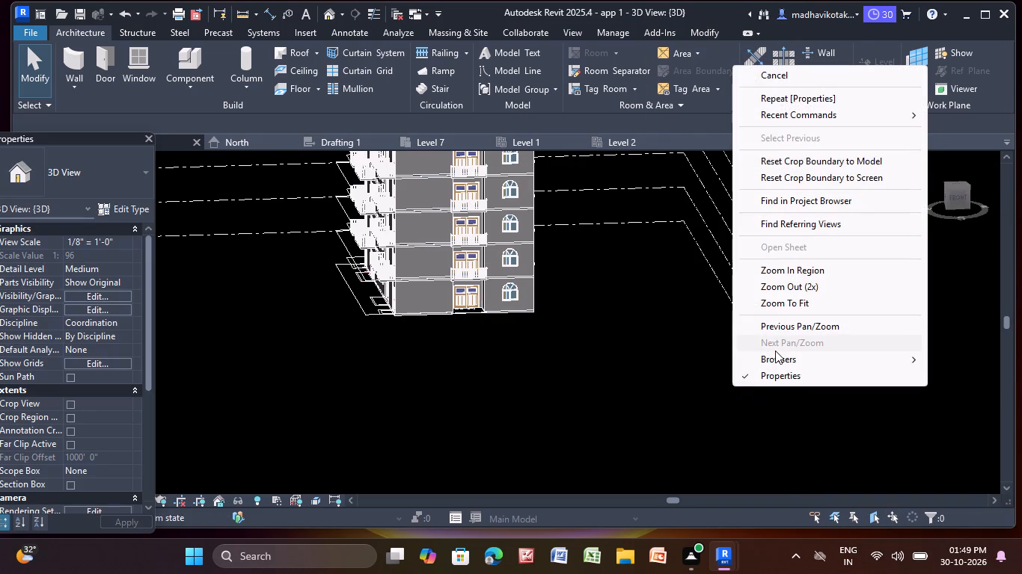
click(697, 358)
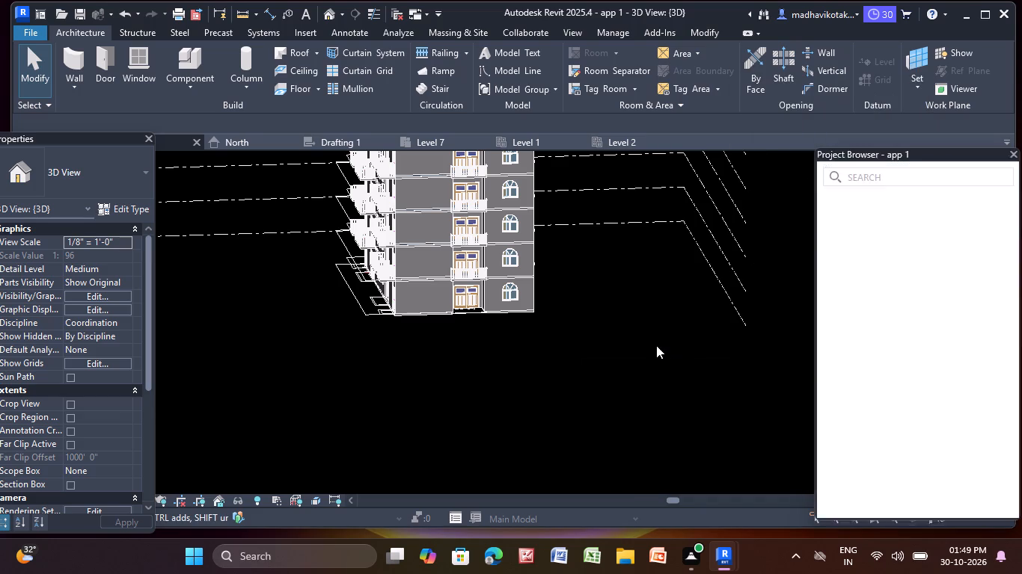
key(Escape)
Examine the building's facades from all around without the ground slab, down to the end wall with arched windows.
scroll(654, 343, down, 4)
middle_drag(654, 343, 646, 376)
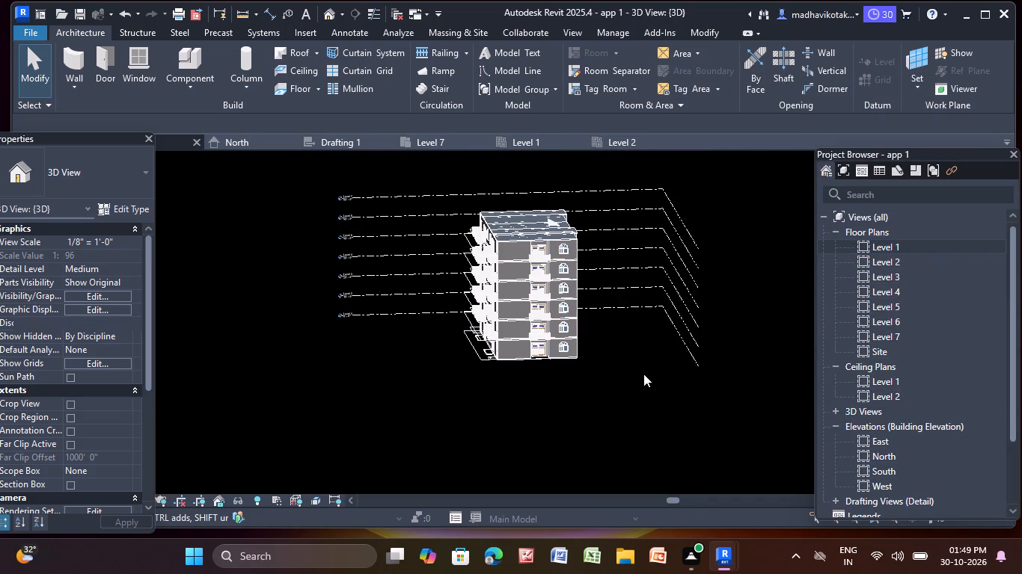
middle_drag(644, 373, 613, 326)
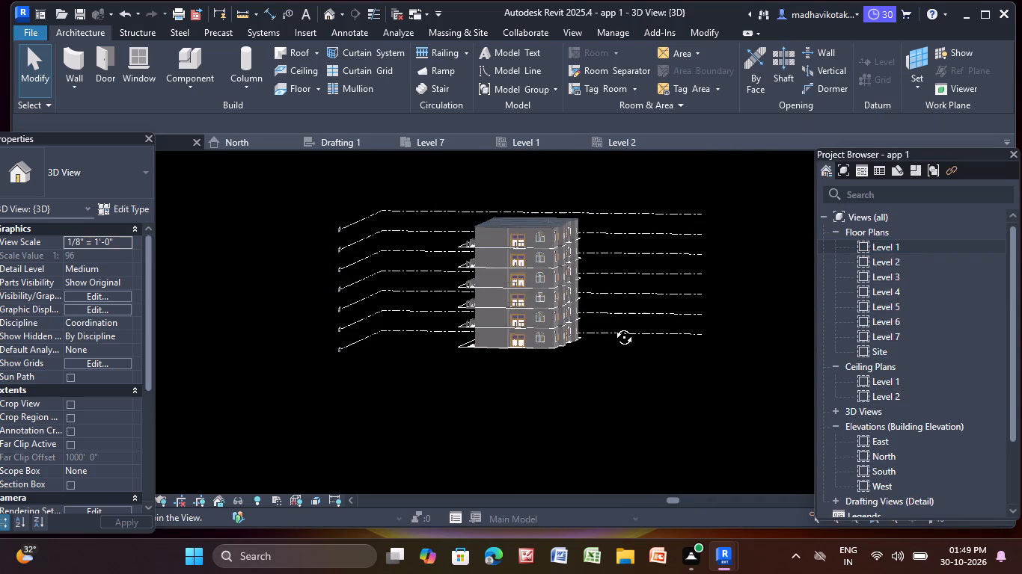
middle_drag(613, 326, 450, 337)
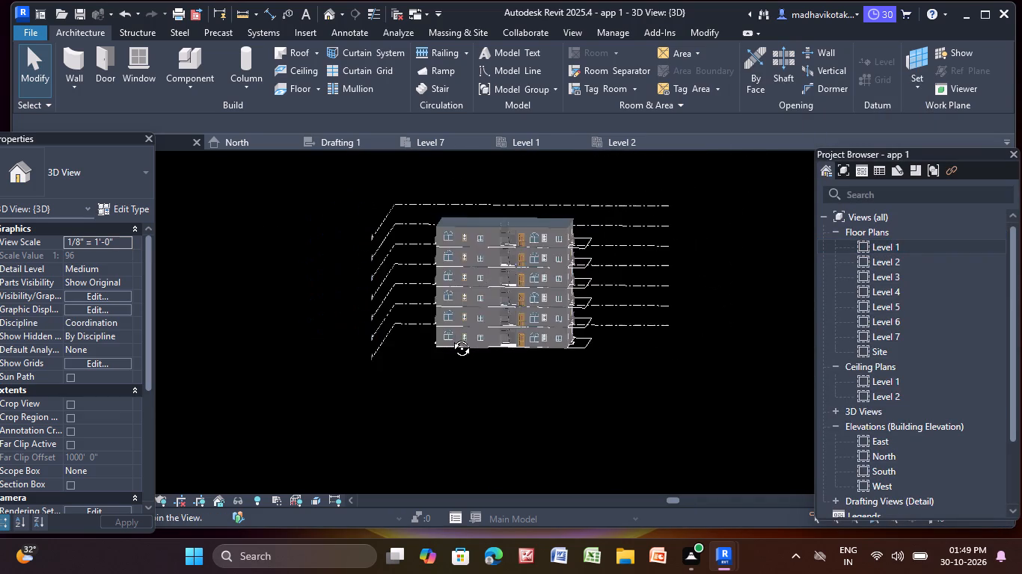
middle_drag(450, 337, 327, 328)
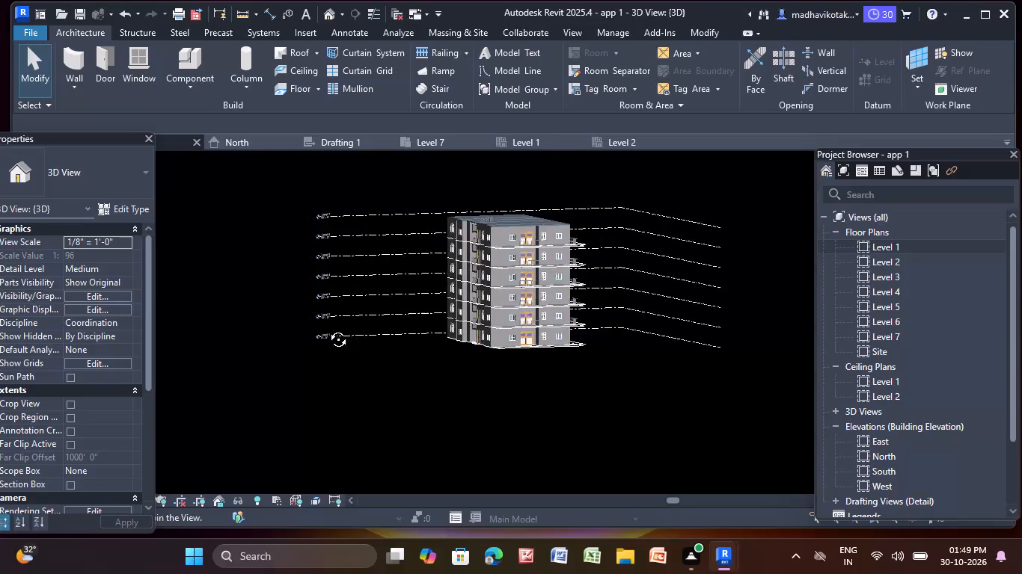
middle_drag(327, 328, 308, 329)
scroll(515, 276, up, 10)
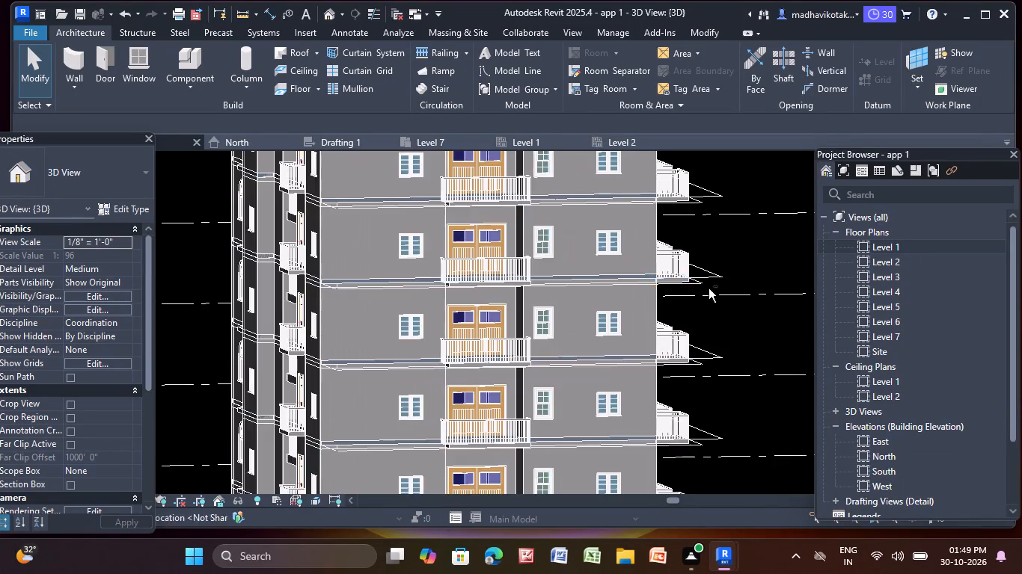
shift+middle_drag(709, 290, 343, 314)
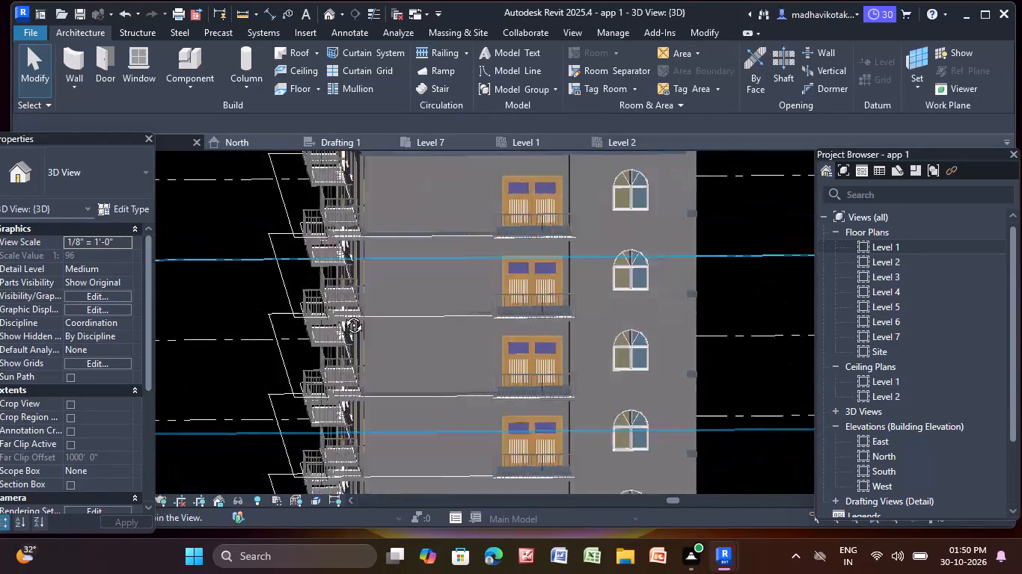
shift+middle_drag(343, 314, 347, 333)
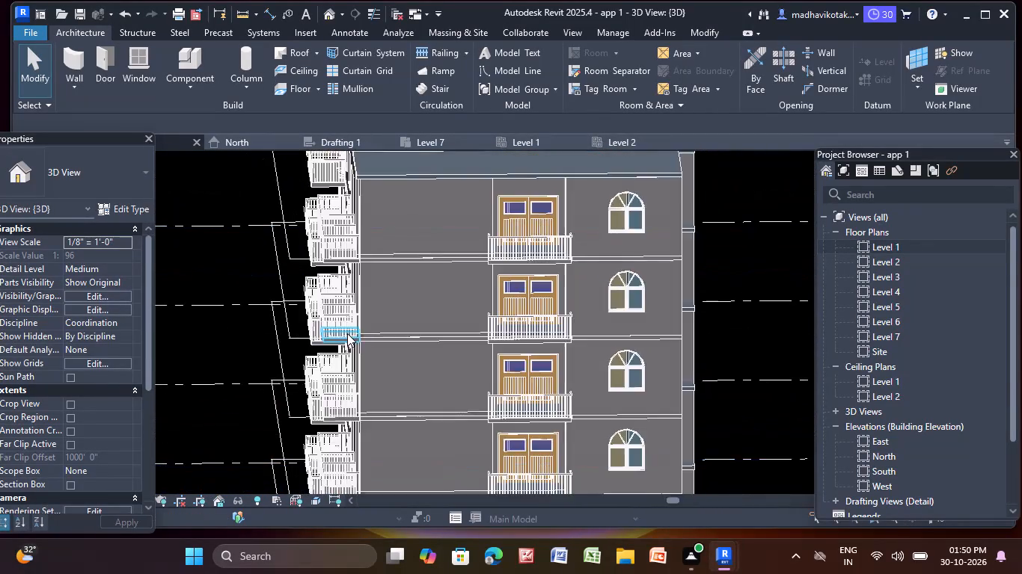
scroll(347, 333, down, 4)
middle_drag(347, 333, 328, 291)
middle_drag(337, 287, 334, 271)
shift+middle_drag(567, 407, 555, 385)
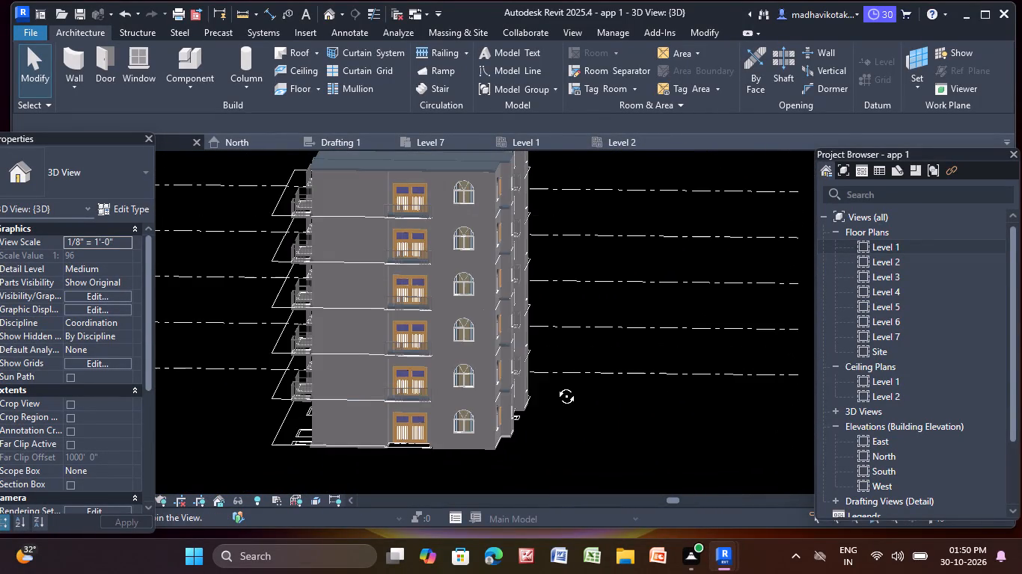
shift+middle_drag(555, 385, 558, 403)
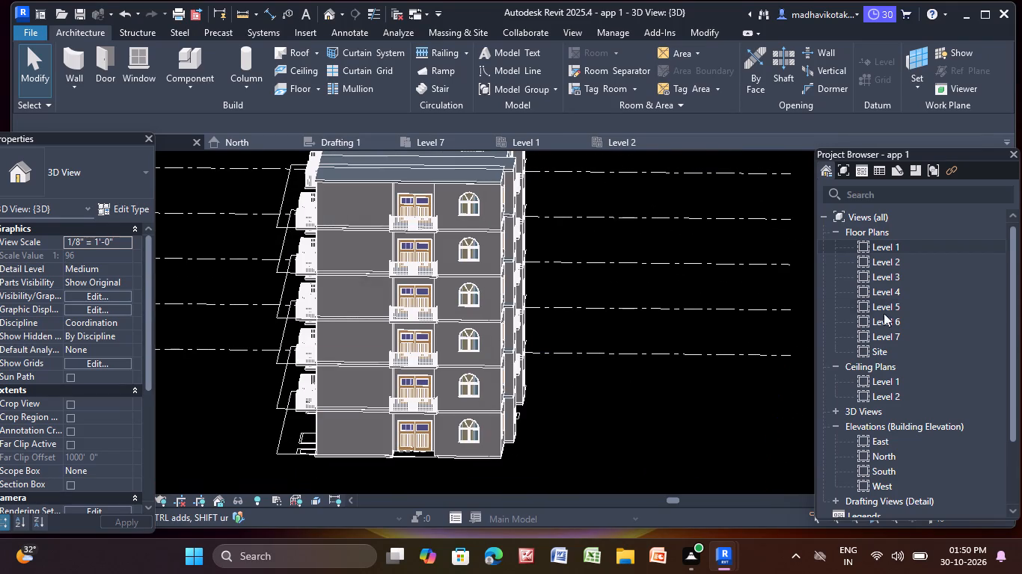
Open the Level 1 floor plan.
double_click(914, 247)
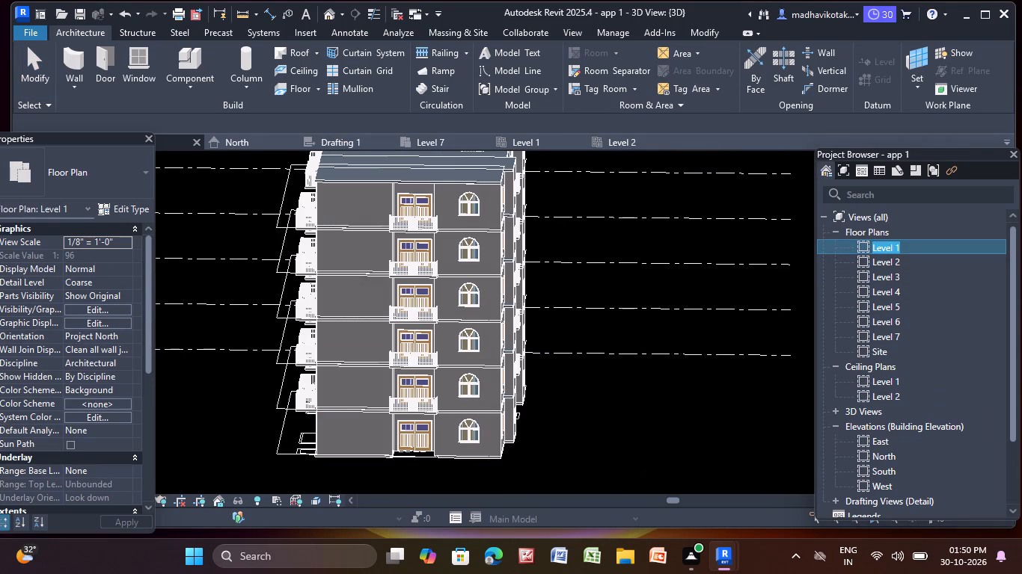
key(Escape)
key(Escape)
click(922, 242)
click(917, 242)
double_click(922, 248)
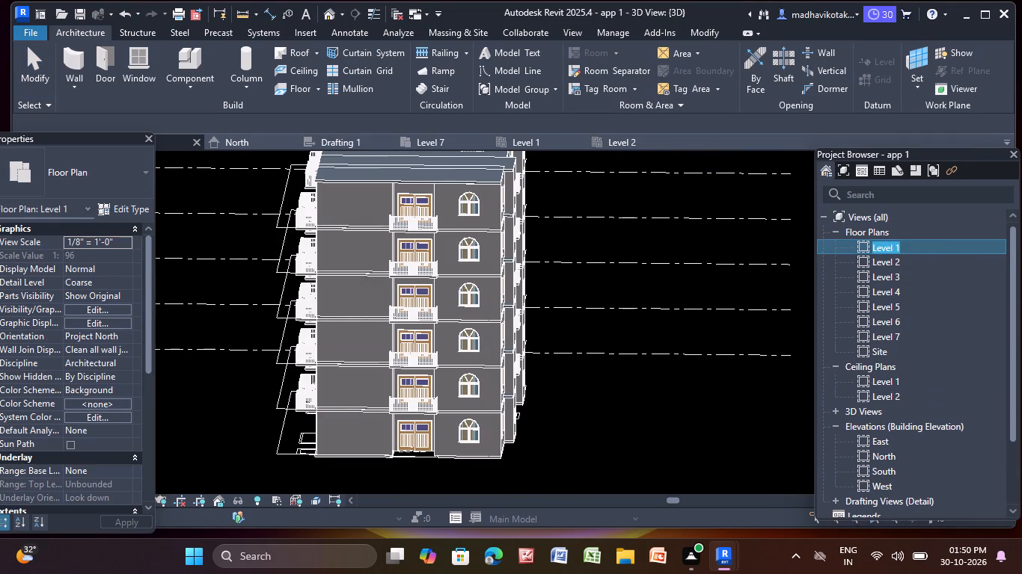
key(Escape)
key(Escape)
key(Escape)
double_click(928, 251)
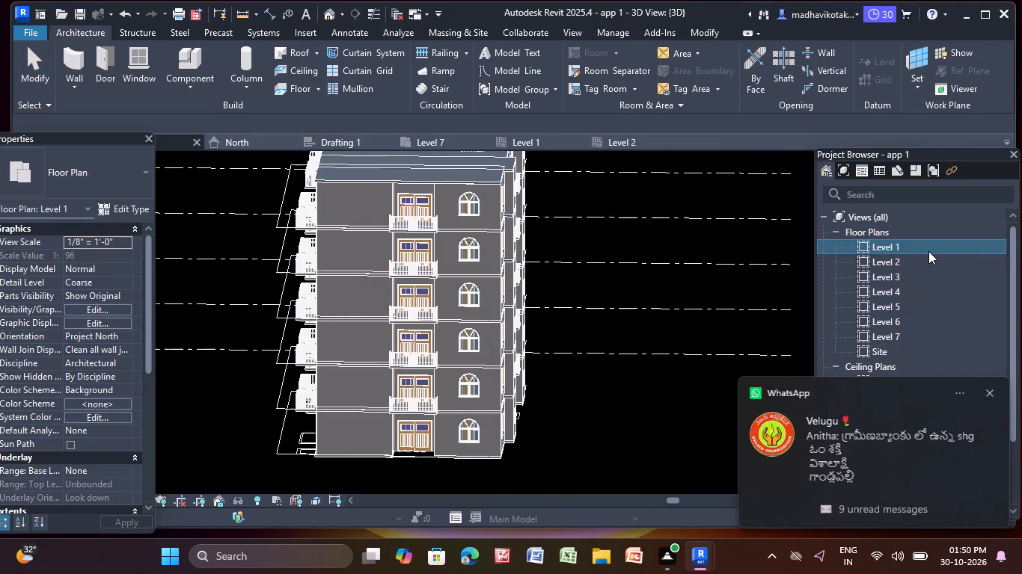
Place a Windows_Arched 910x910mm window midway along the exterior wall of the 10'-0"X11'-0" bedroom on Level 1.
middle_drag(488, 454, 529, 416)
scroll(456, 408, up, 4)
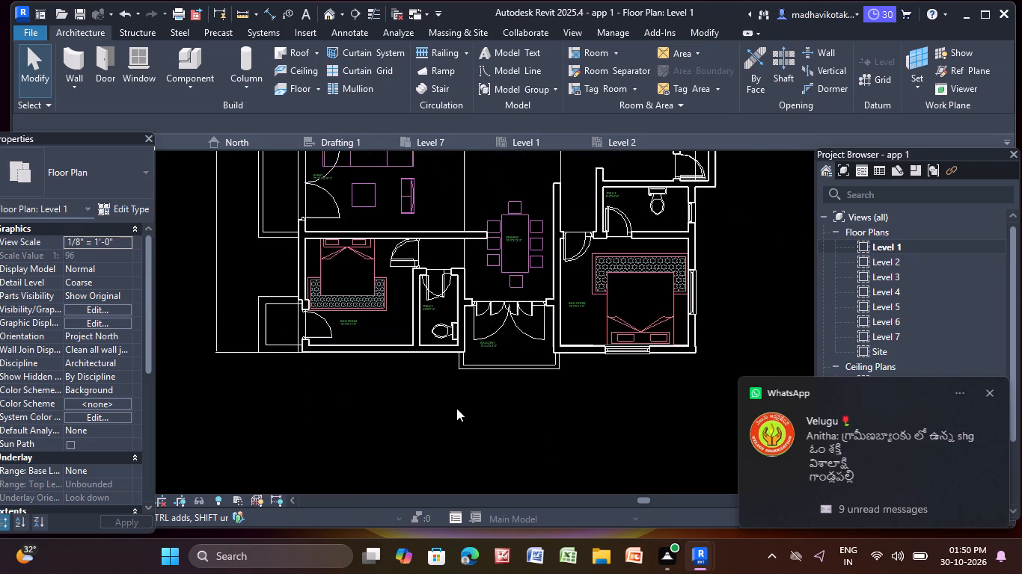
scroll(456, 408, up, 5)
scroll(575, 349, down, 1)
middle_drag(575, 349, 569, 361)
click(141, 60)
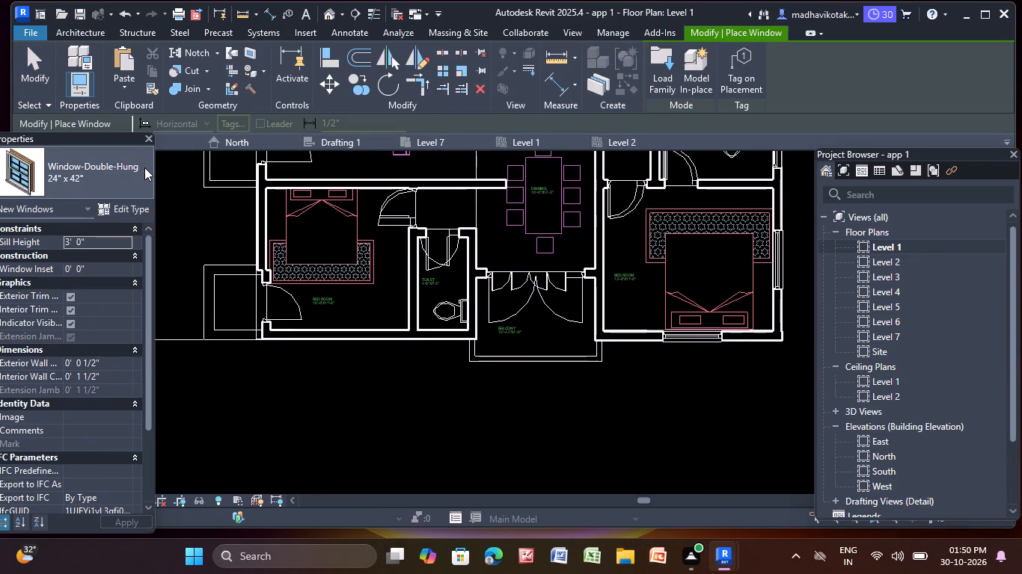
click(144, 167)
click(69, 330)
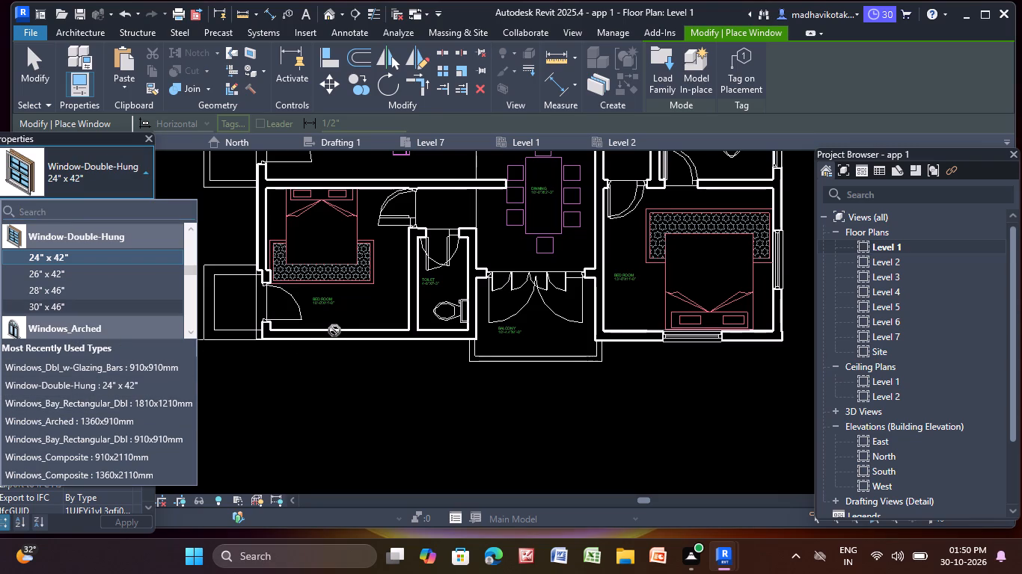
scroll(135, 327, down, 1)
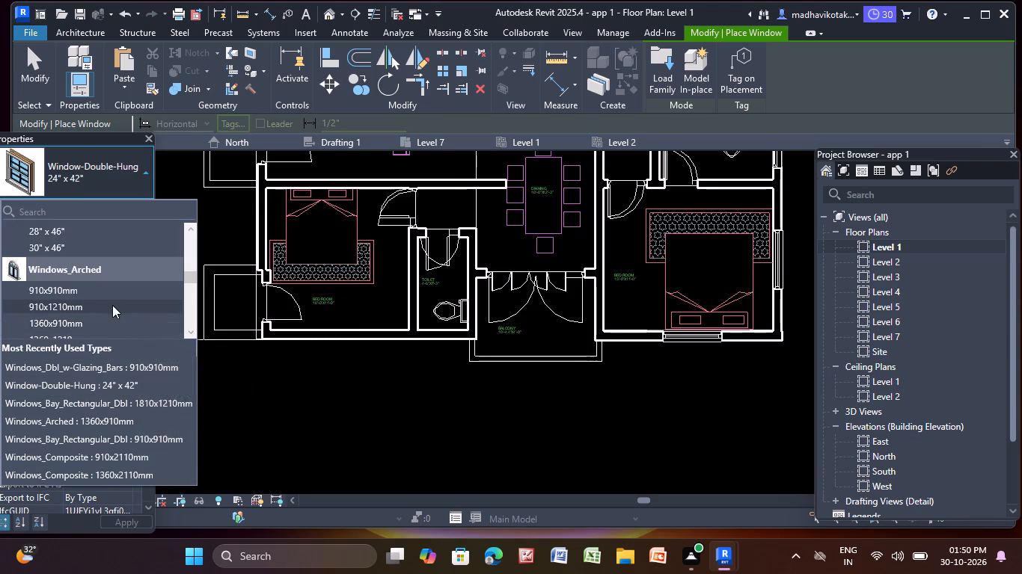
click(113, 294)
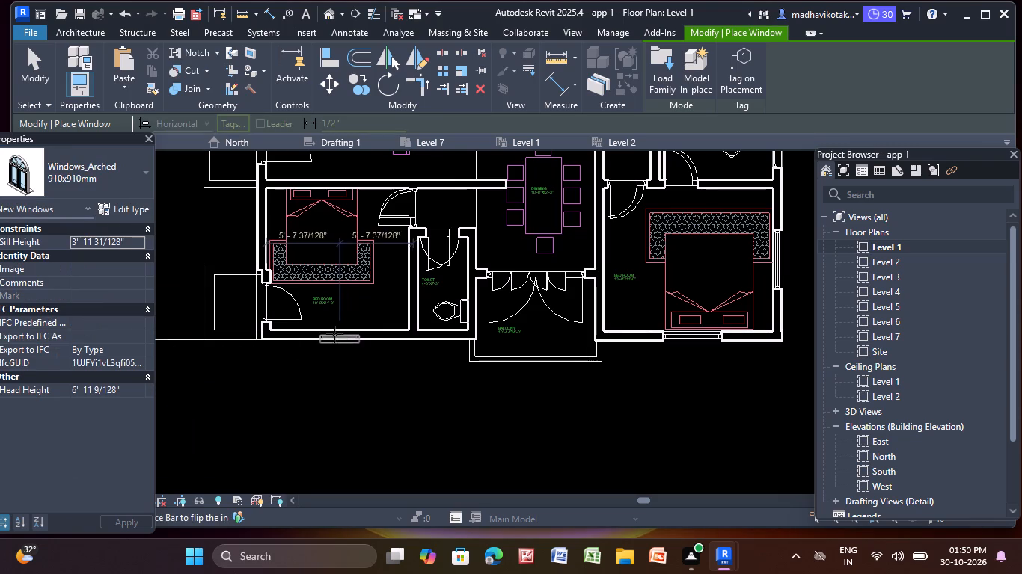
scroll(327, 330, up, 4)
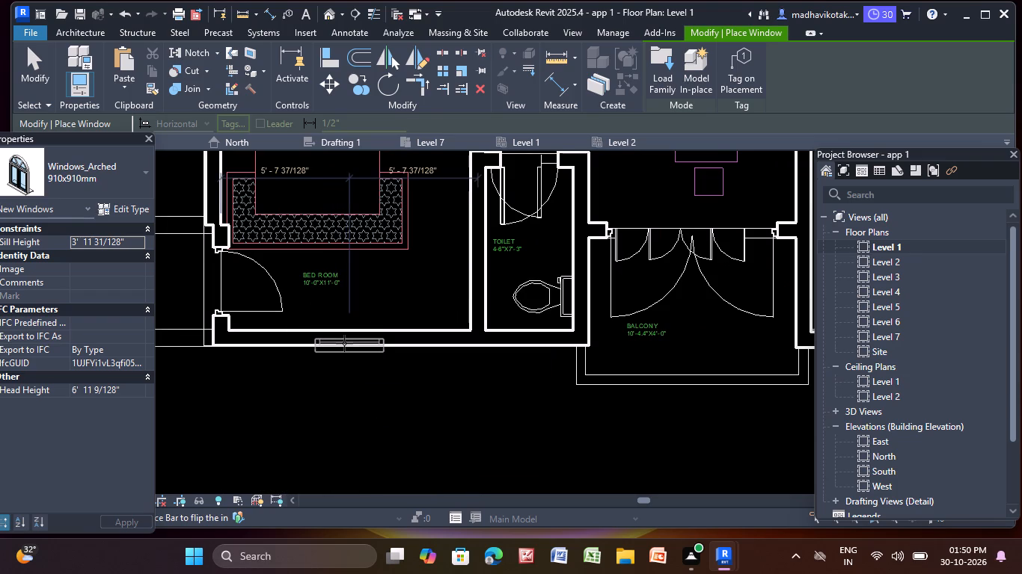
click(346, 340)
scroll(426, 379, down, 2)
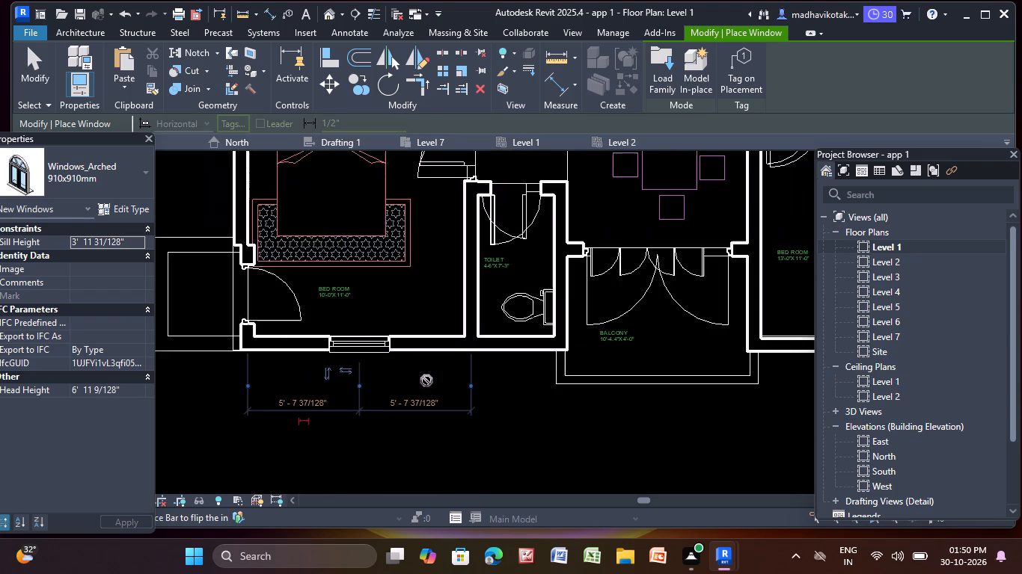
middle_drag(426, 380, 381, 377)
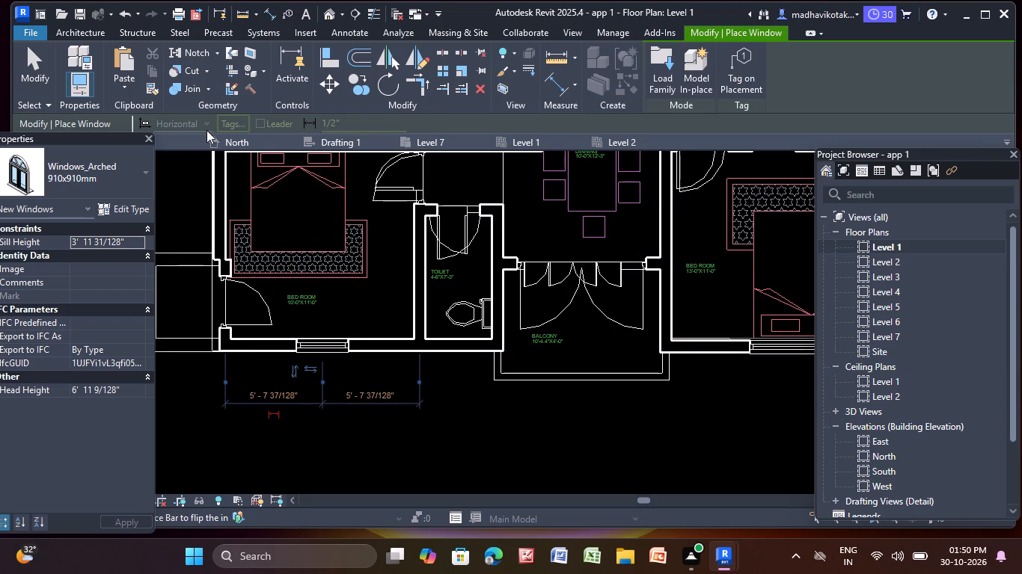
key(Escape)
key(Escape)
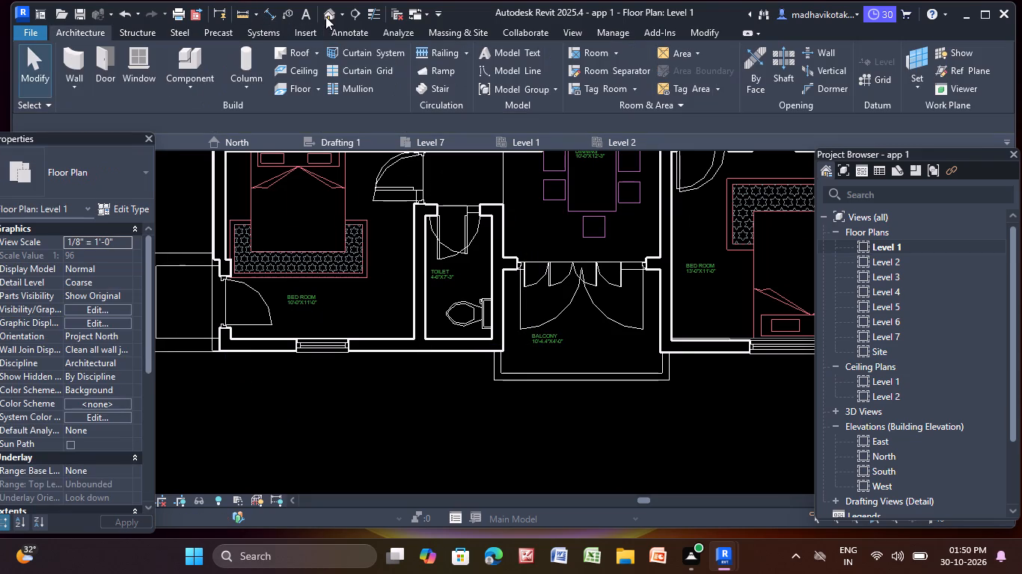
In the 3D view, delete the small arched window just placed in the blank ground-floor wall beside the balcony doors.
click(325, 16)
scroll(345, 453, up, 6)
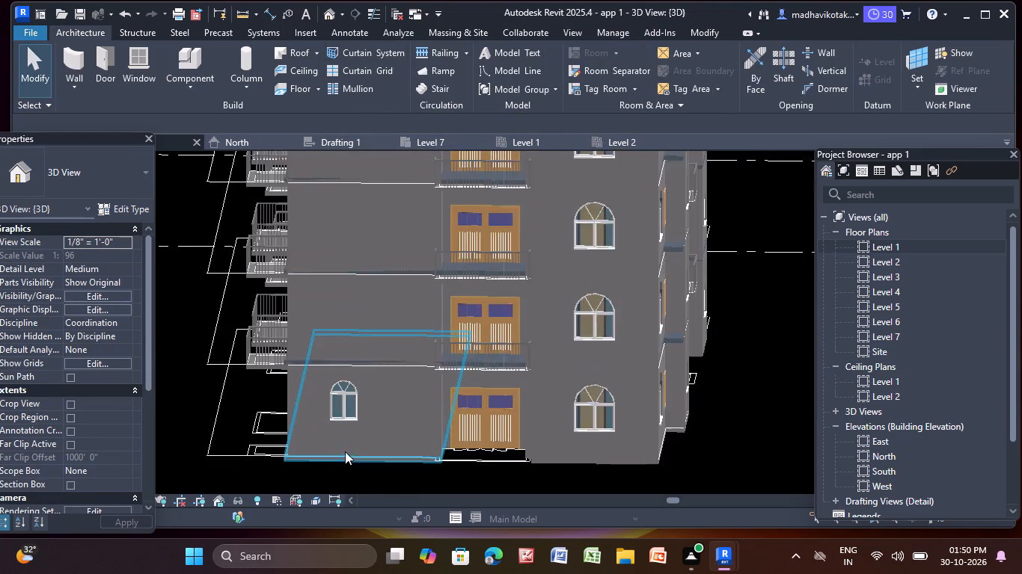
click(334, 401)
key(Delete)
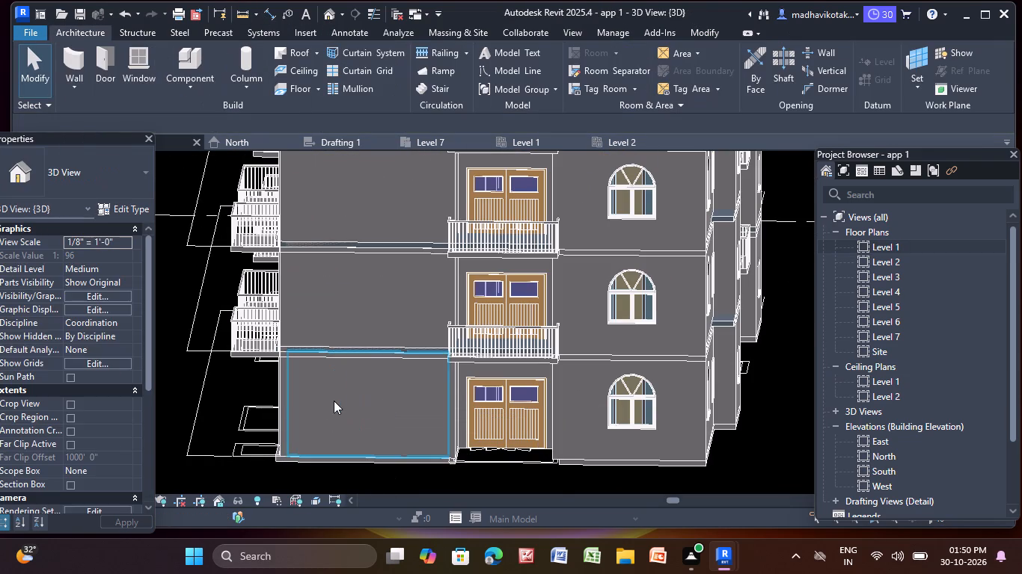
Check the type of the existing ground-floor arched window on the other side of the balcony doors in 3D.
click(331, 8)
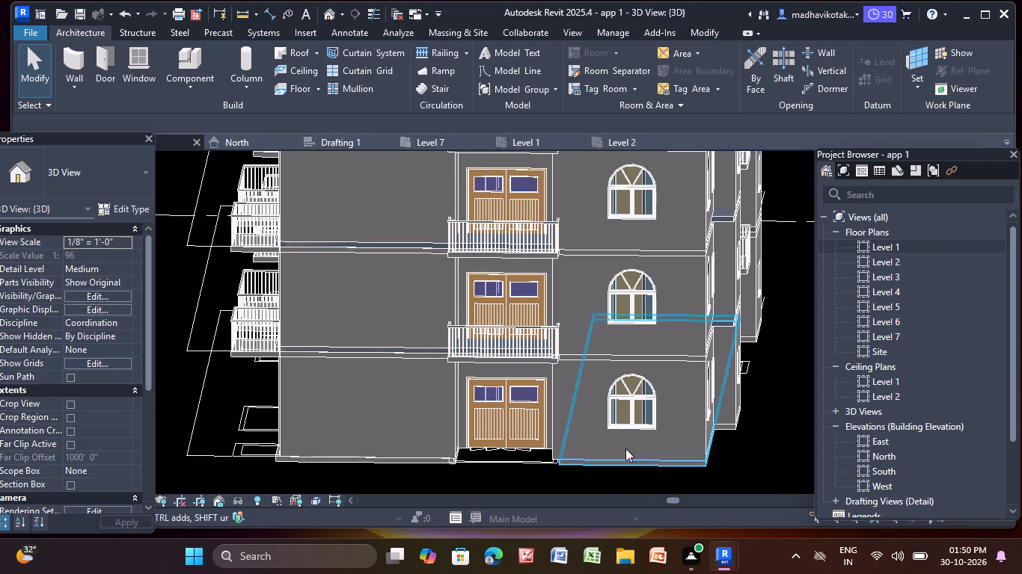
click(623, 420)
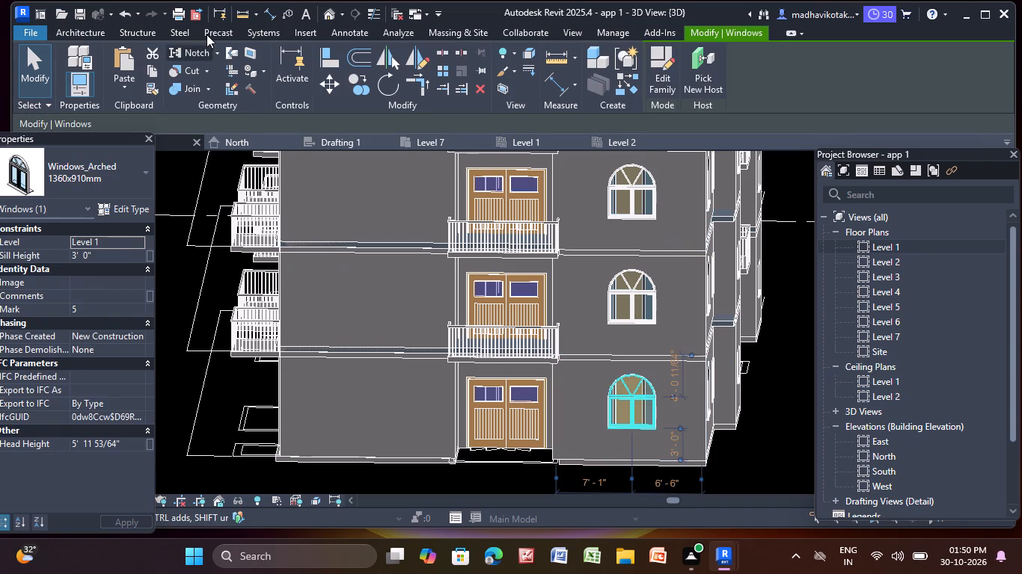
key(Escape)
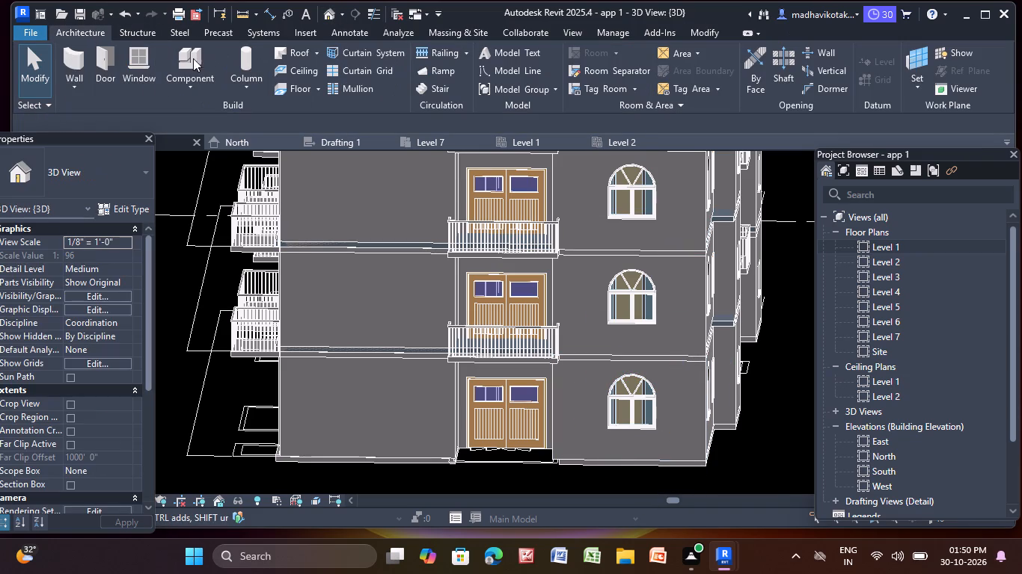
Return to the Level 1 floor plan.
click(138, 58)
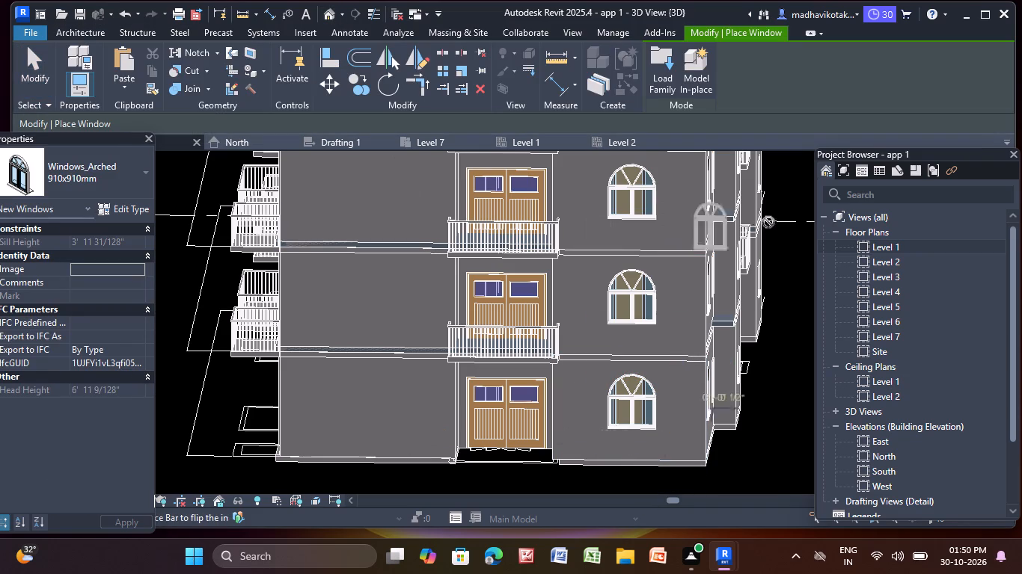
double_click(908, 243)
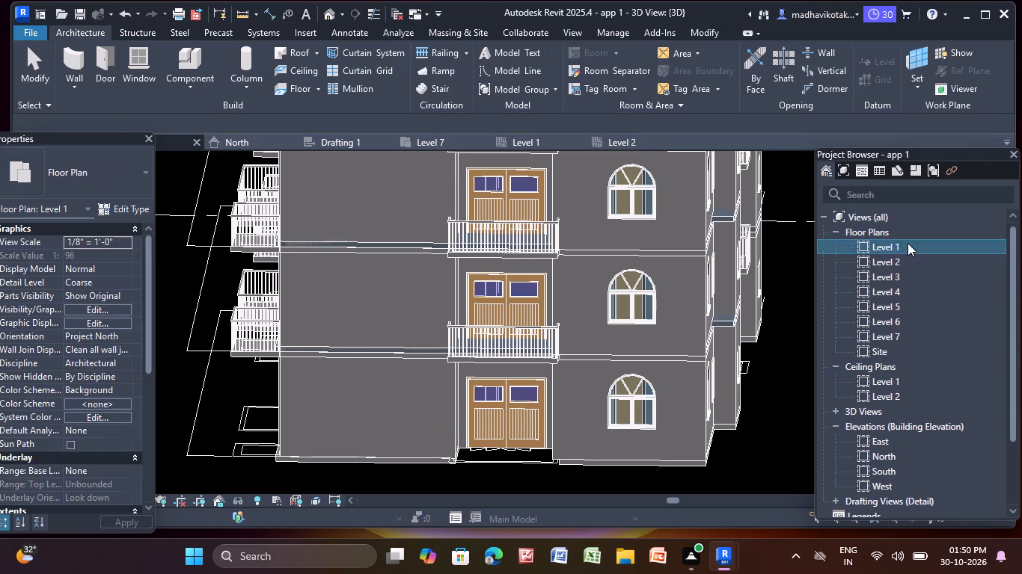
Check in plan the type and size of the existing window in the 13'-0"X11'-0" bedroom's exterior wall.
click(135, 71)
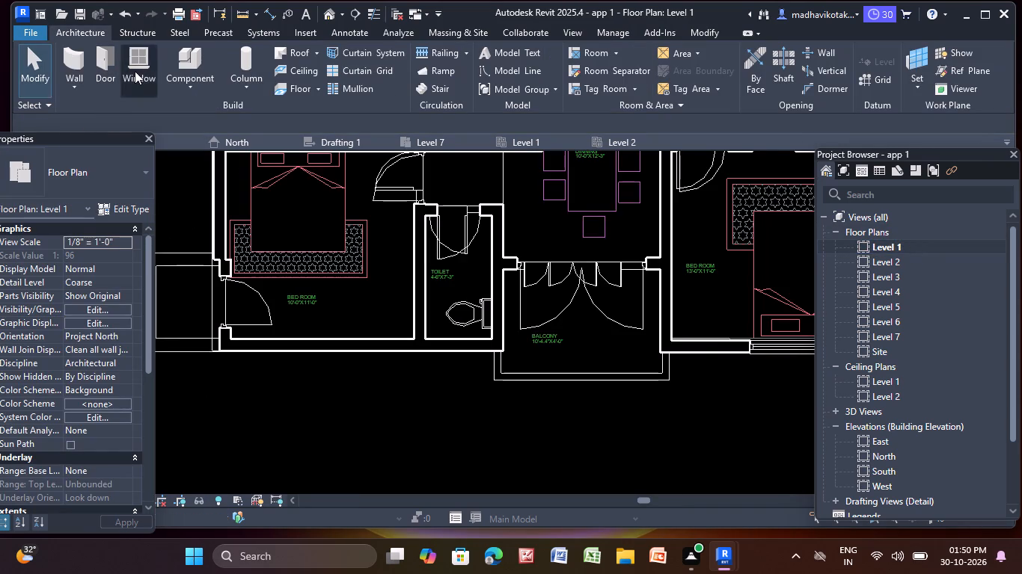
click(113, 174)
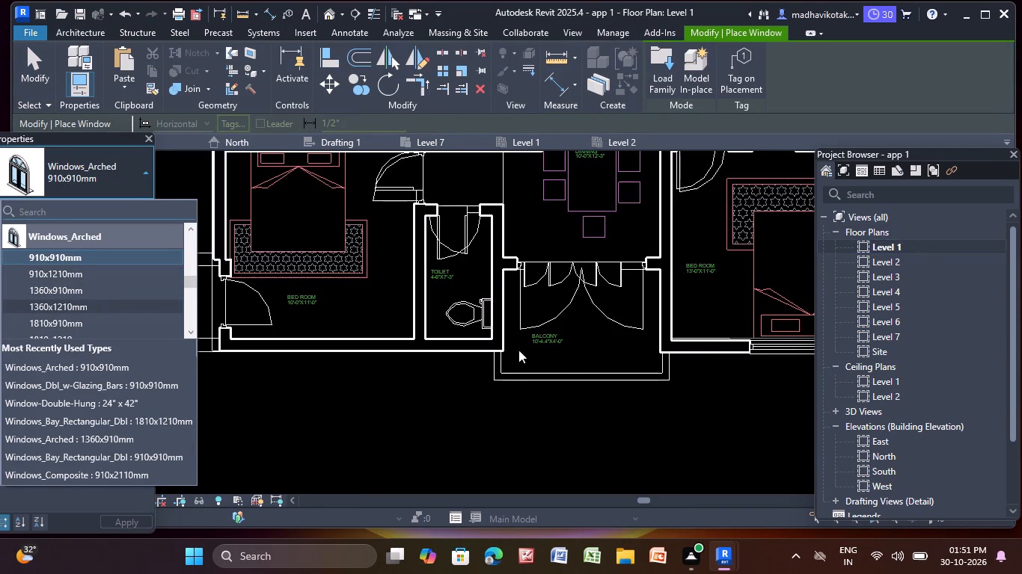
middle_drag(788, 382, 741, 395)
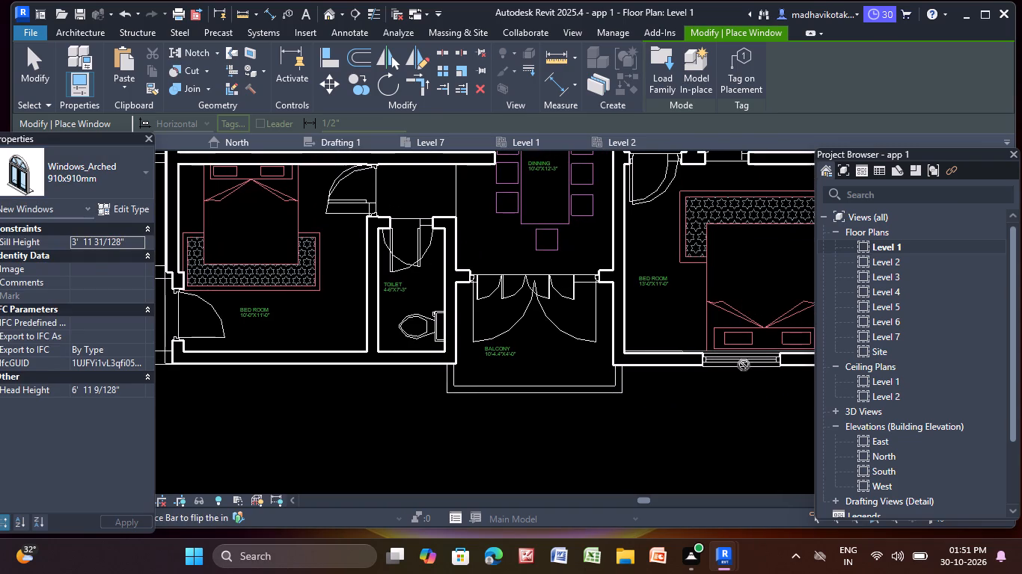
key(Escape)
click(743, 361)
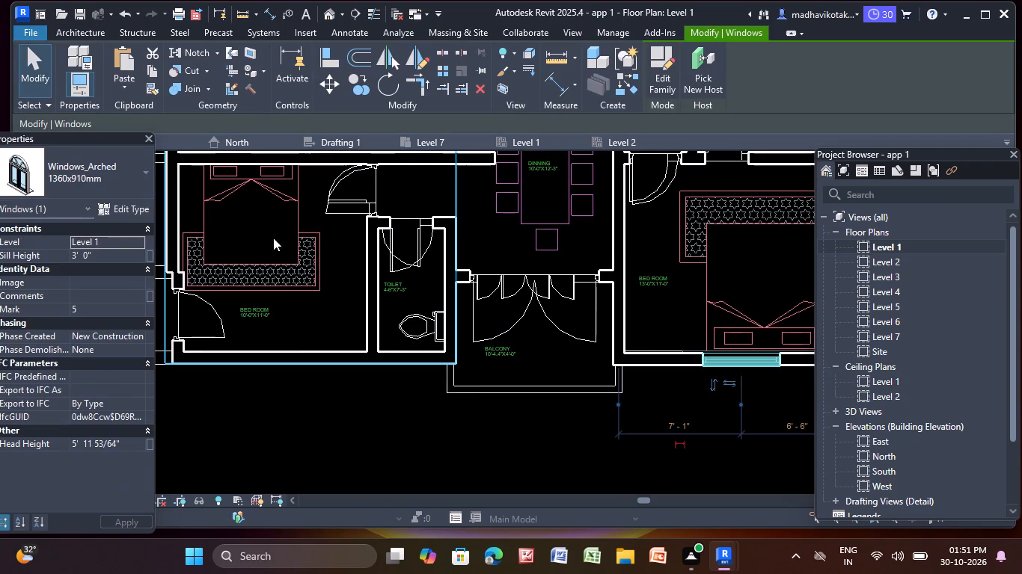
key(Escape)
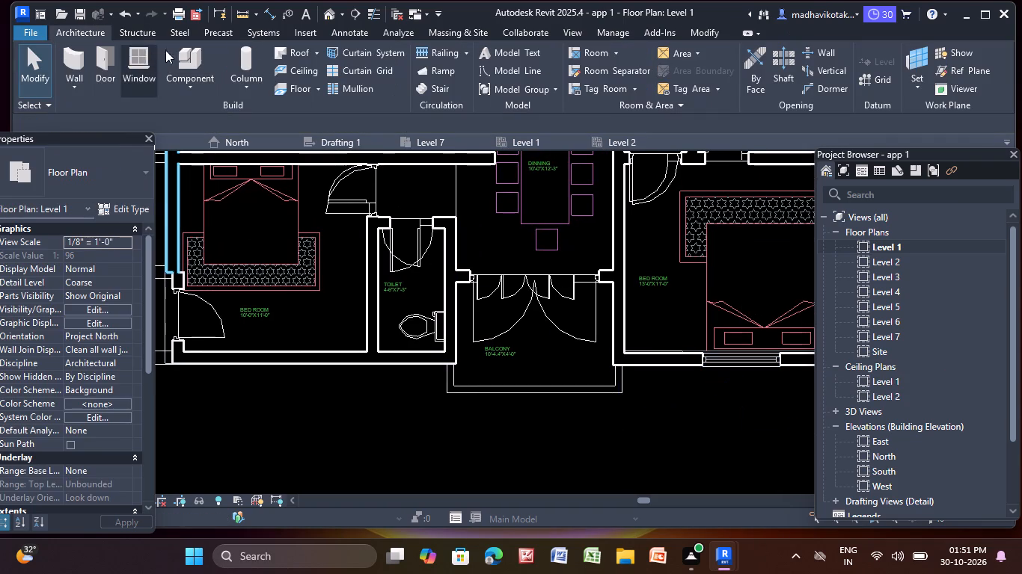
Place a Windows_Arched 1360x910mm window in the 10'-0"X11'-0" bedroom's exterior wall, centred about 5'-7" from each side.
click(134, 55)
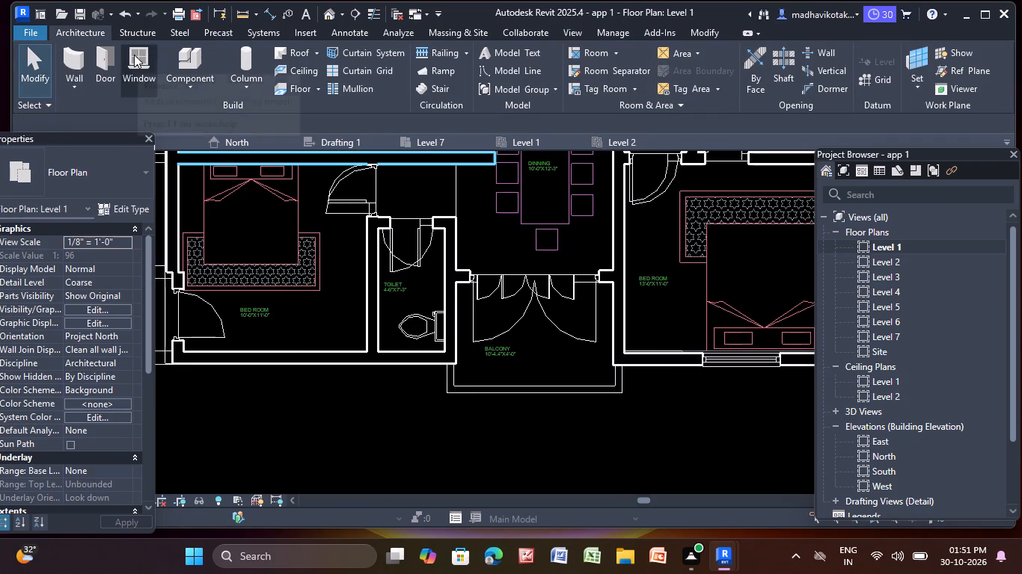
click(113, 174)
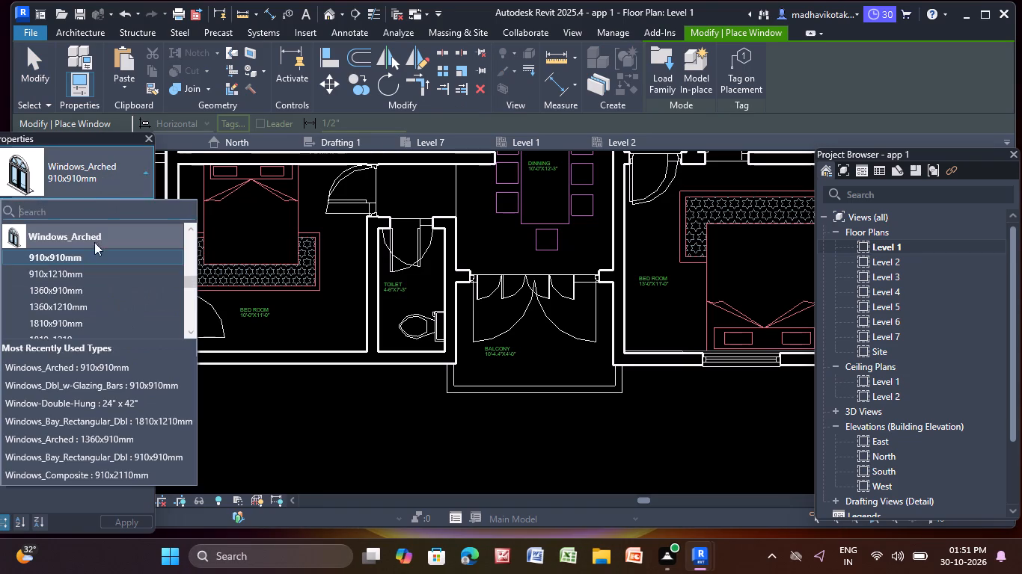
click(70, 287)
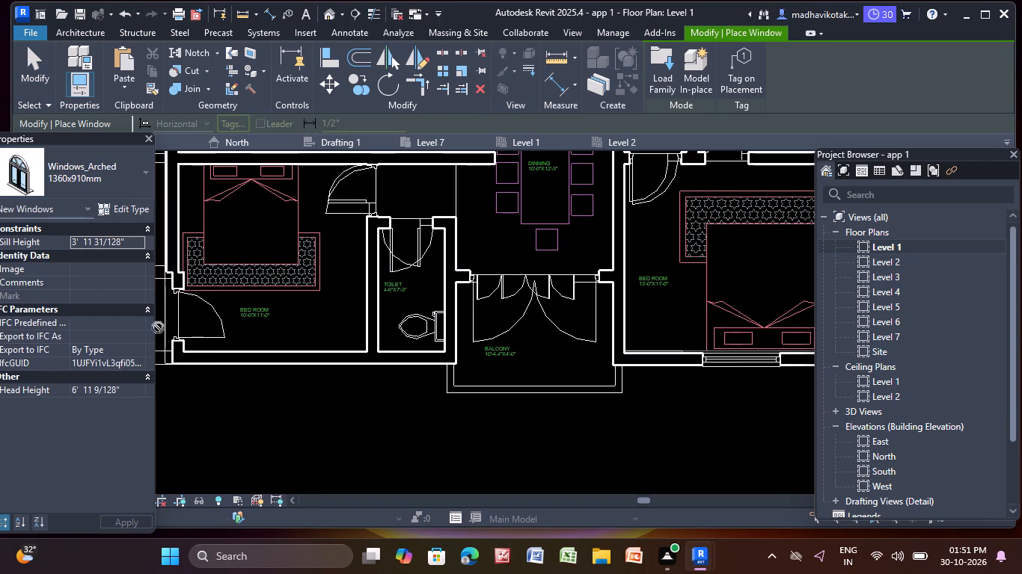
click(272, 360)
key(Escape)
key(Escape)
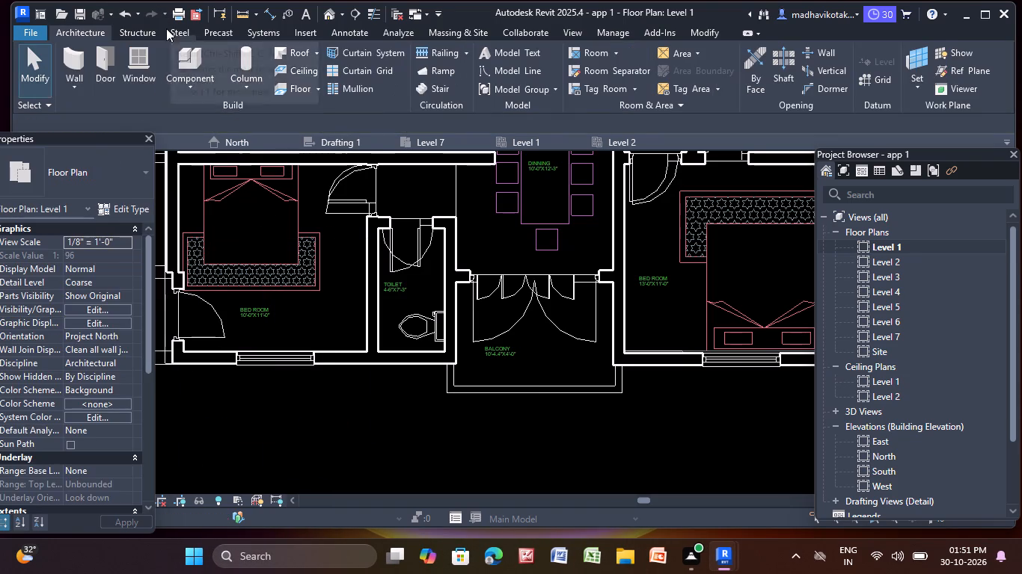
Place a Window-Double-Hung 24" x 42" in the adjacent toilet's exterior wall, centred 2'-3" from each side.
click(132, 65)
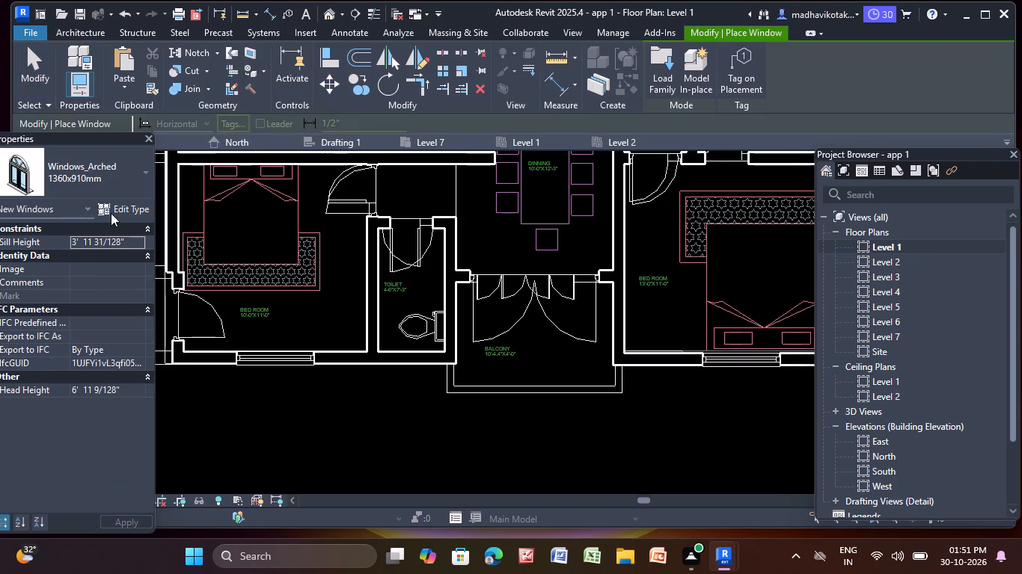
scroll(120, 178, up, 4)
scroll(120, 178, down, 4)
click(143, 170)
scroll(140, 271, down, 1)
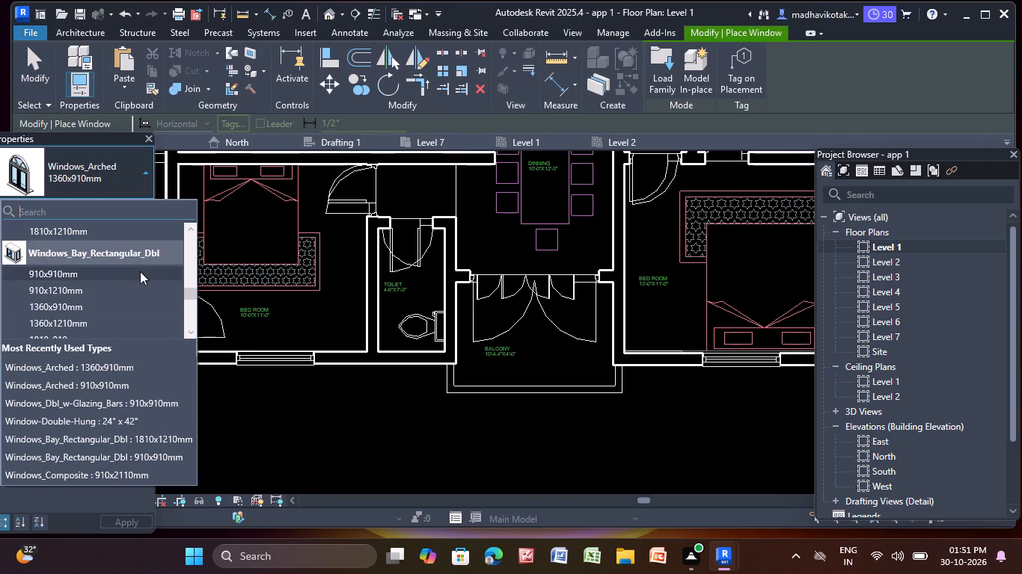
scroll(140, 271, down, 3)
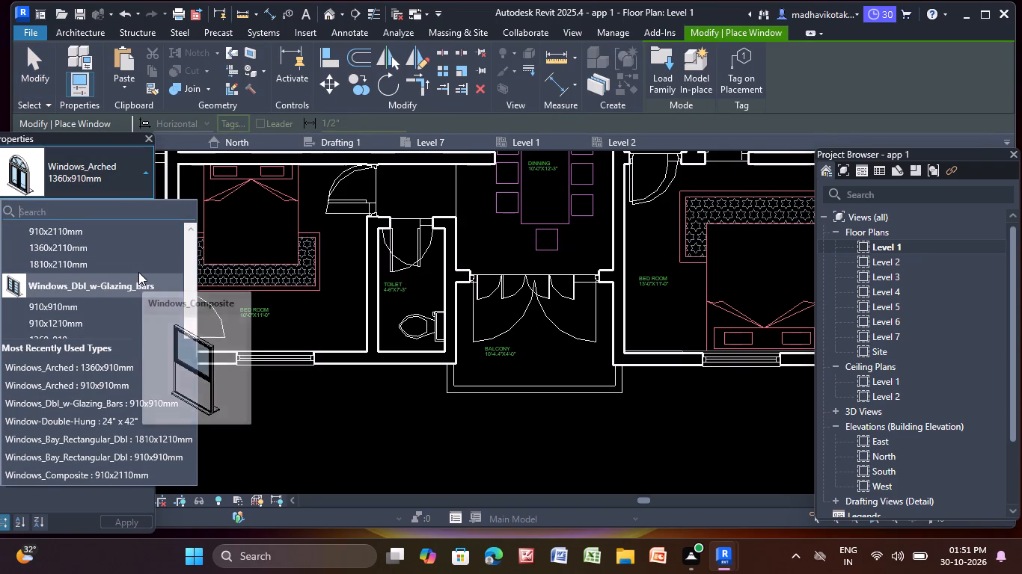
scroll(138, 272, down, 1)
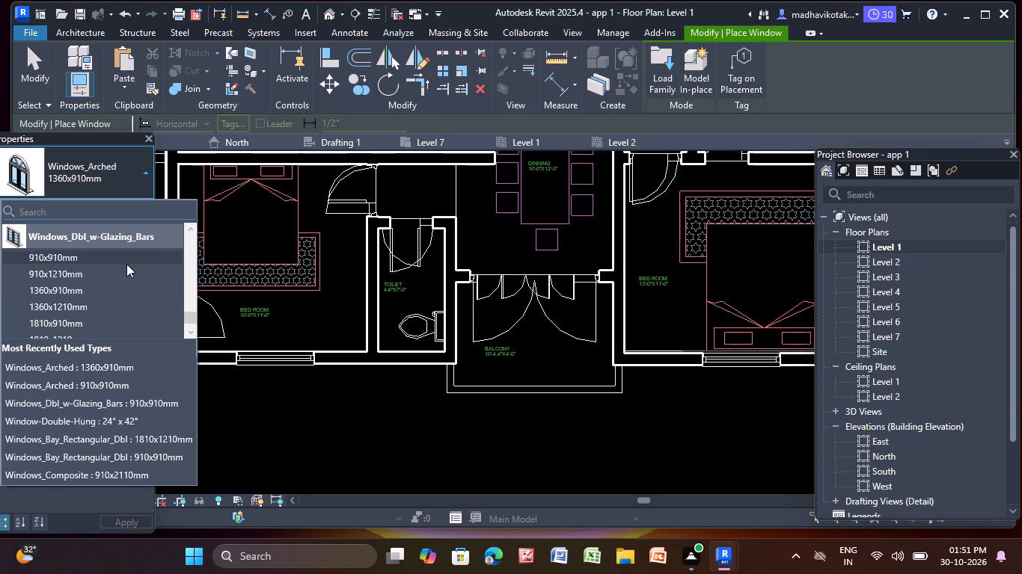
scroll(126, 264, down, 4)
scroll(127, 264, up, 6)
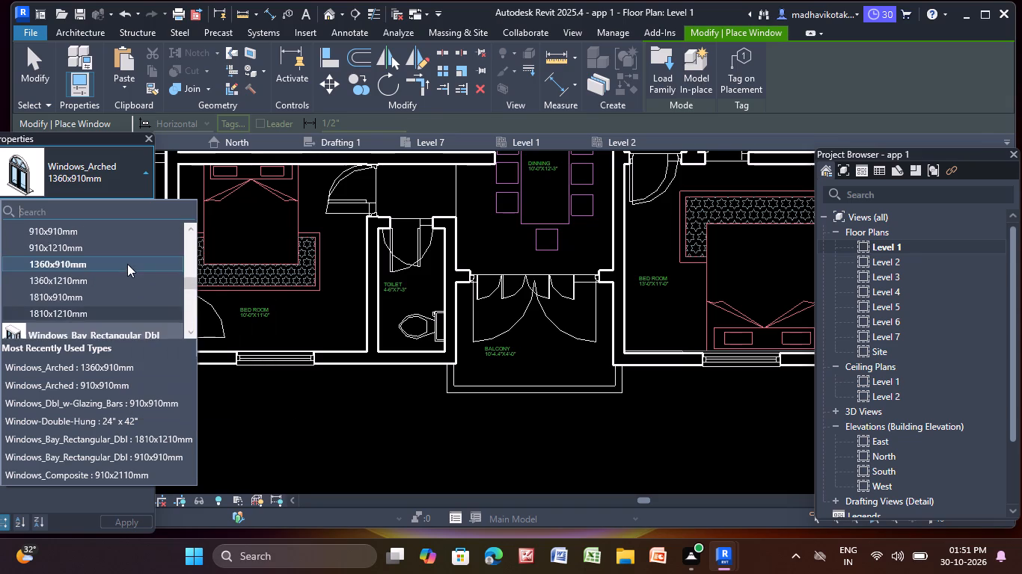
scroll(127, 264, up, 3)
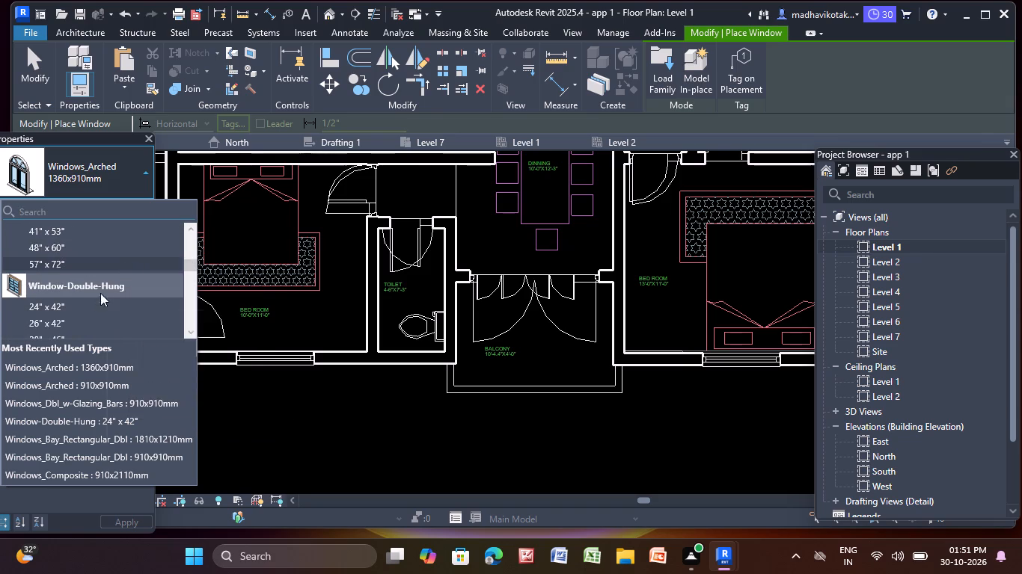
click(75, 308)
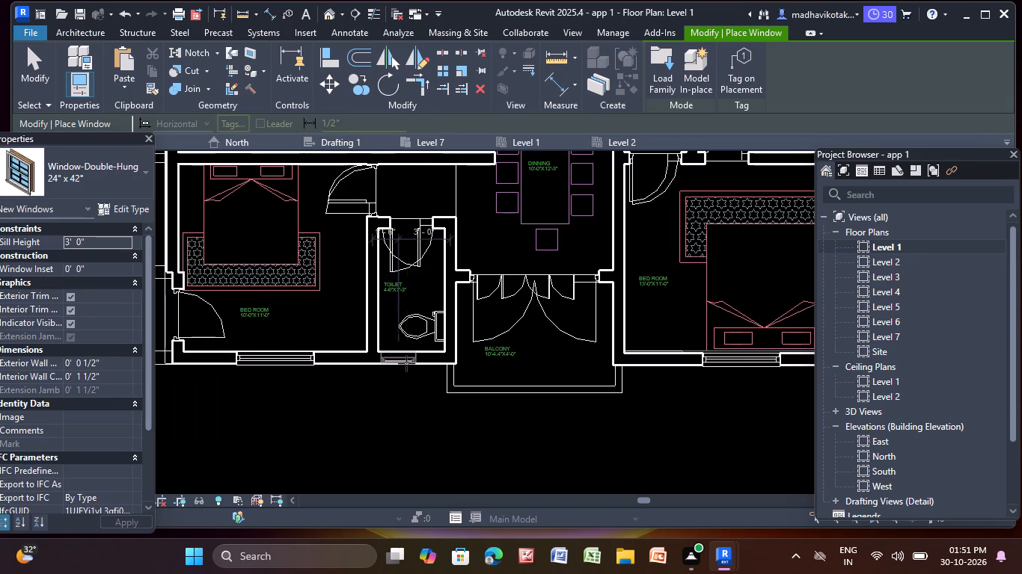
click(411, 363)
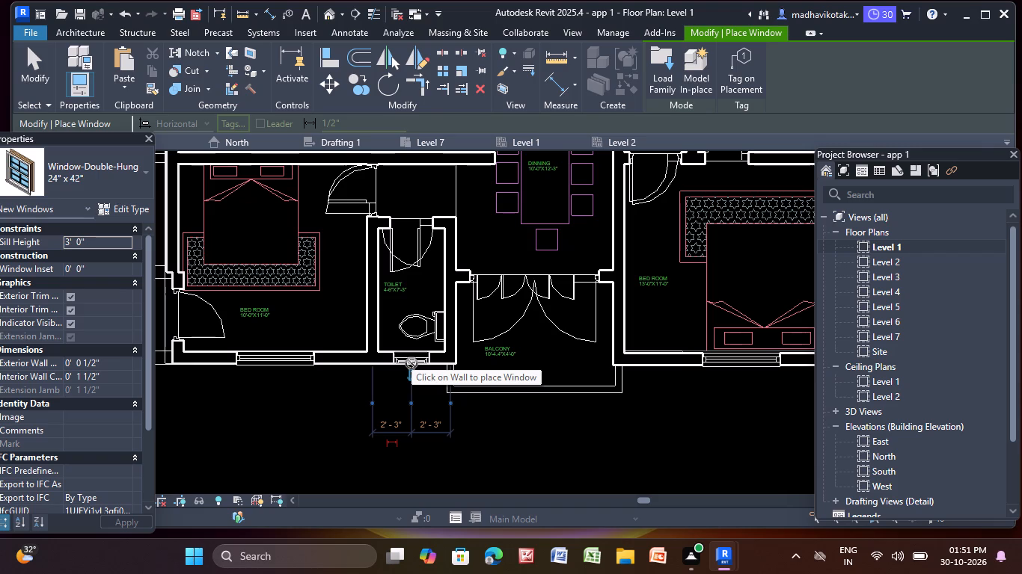
key(Escape)
key(Escape)
key(Escape)
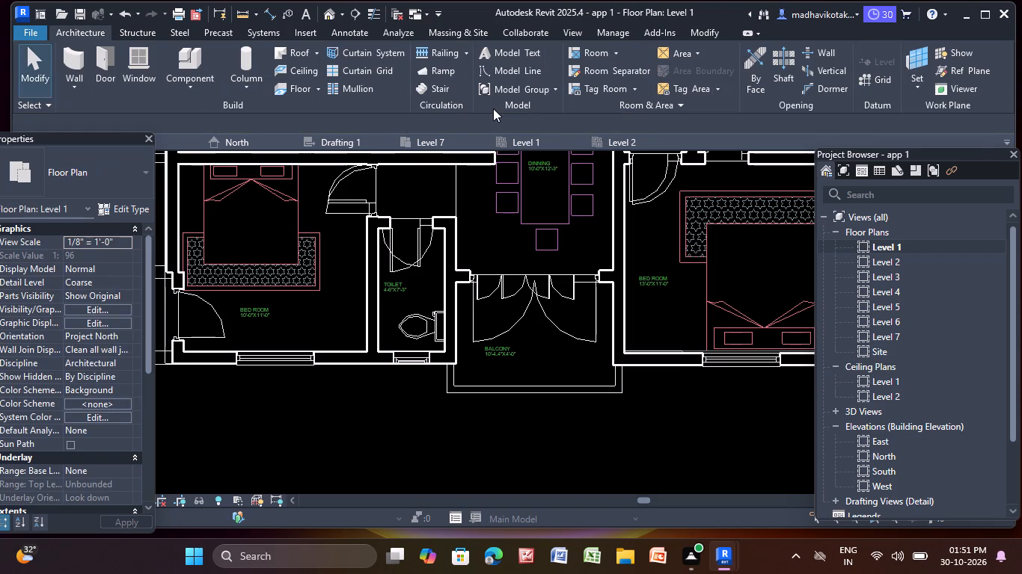
In the 3D view, set the sill height of the newly placed Level 1 arched bedroom window to 3' 0".
click(326, 14)
scroll(384, 202, down, 1)
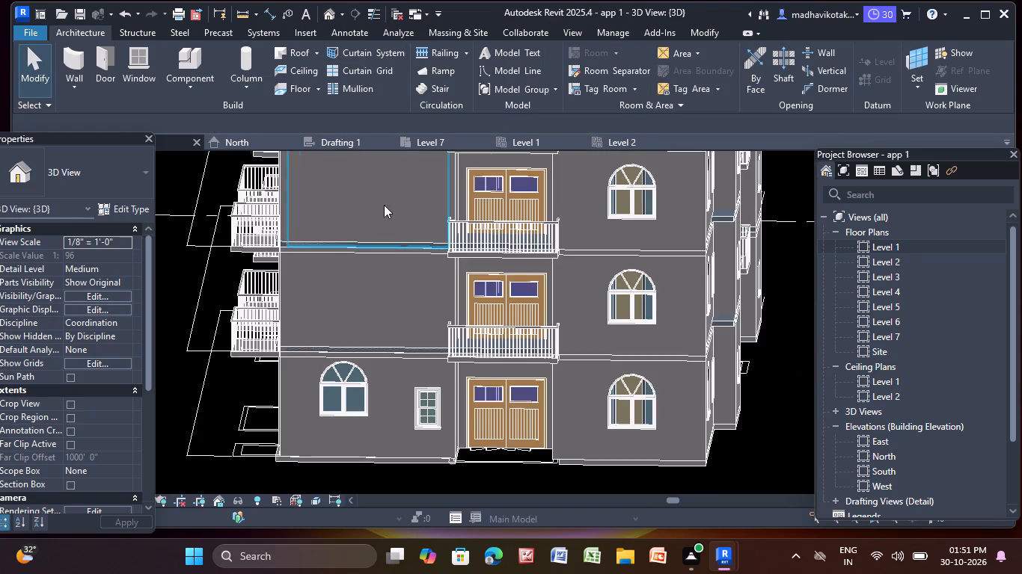
middle_drag(388, 211, 361, 149)
scroll(397, 306, up, 2)
click(401, 326)
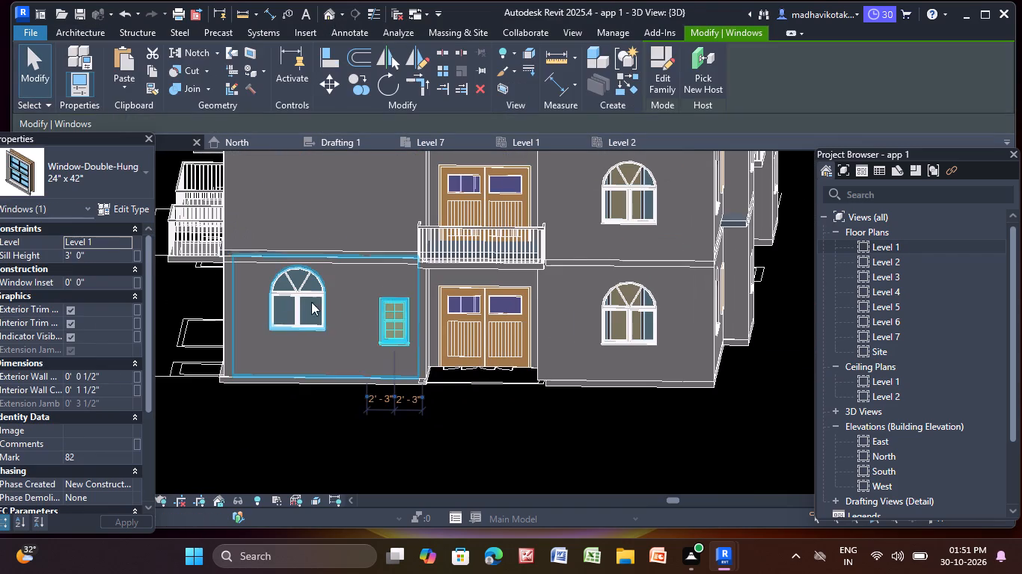
key(Escape)
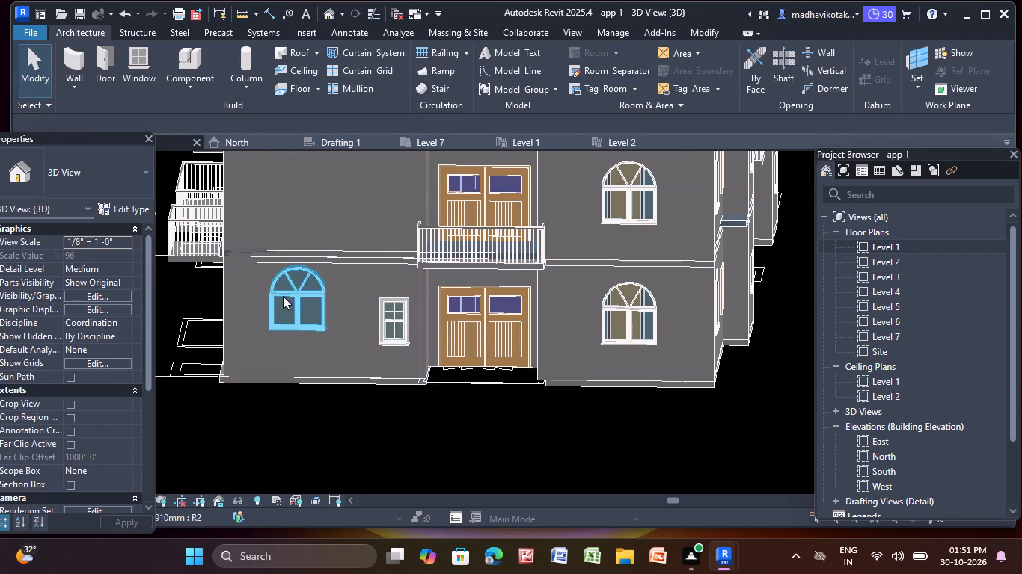
click(286, 297)
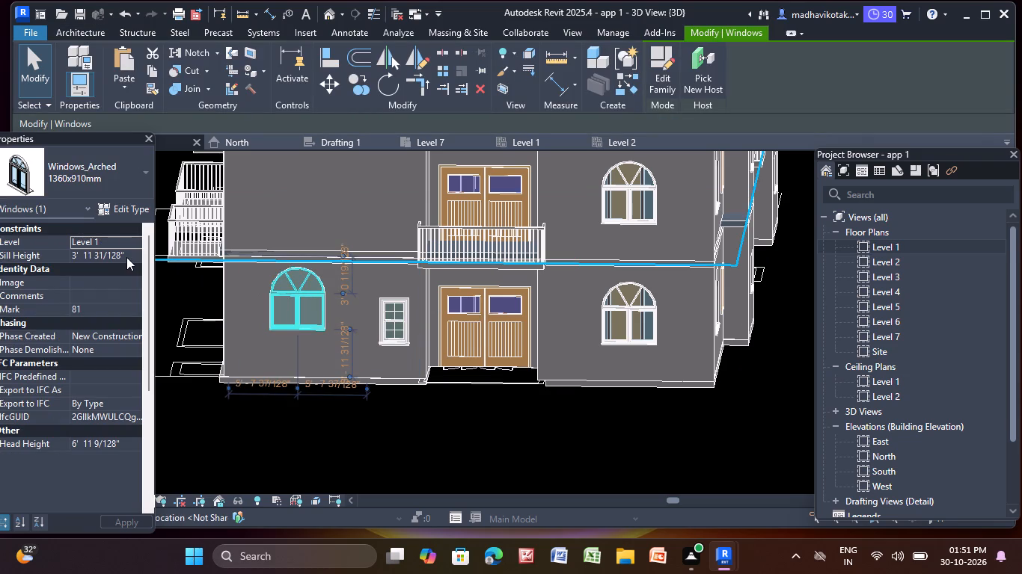
click(130, 257)
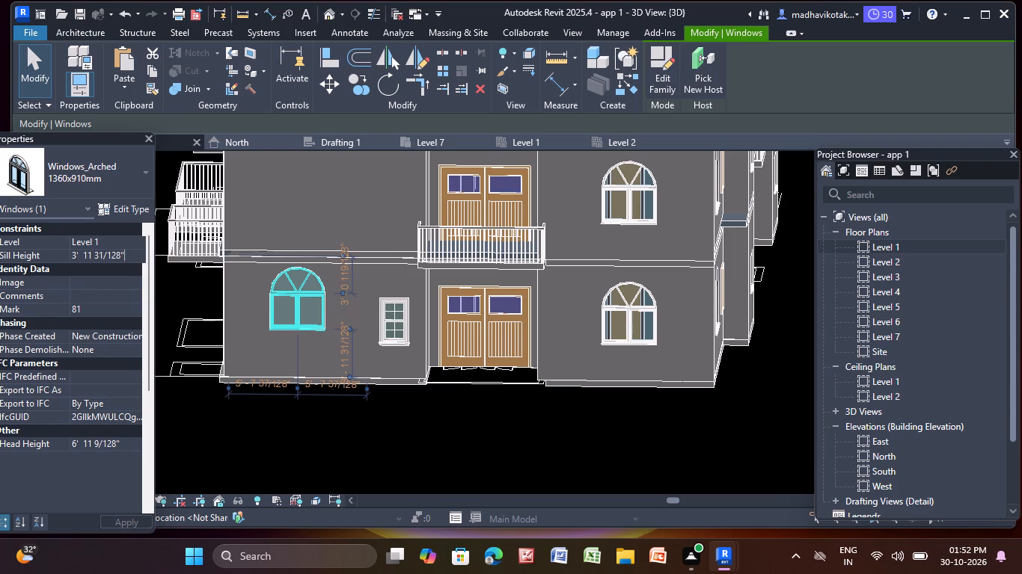
key(BackSpace)
key(BackSpace)
key(BackSpace)
key(BackSpace)
key(BackSpace)
key(BackSpace)
key(BackSpace)
key(BackSpace)
key(BackSpace)
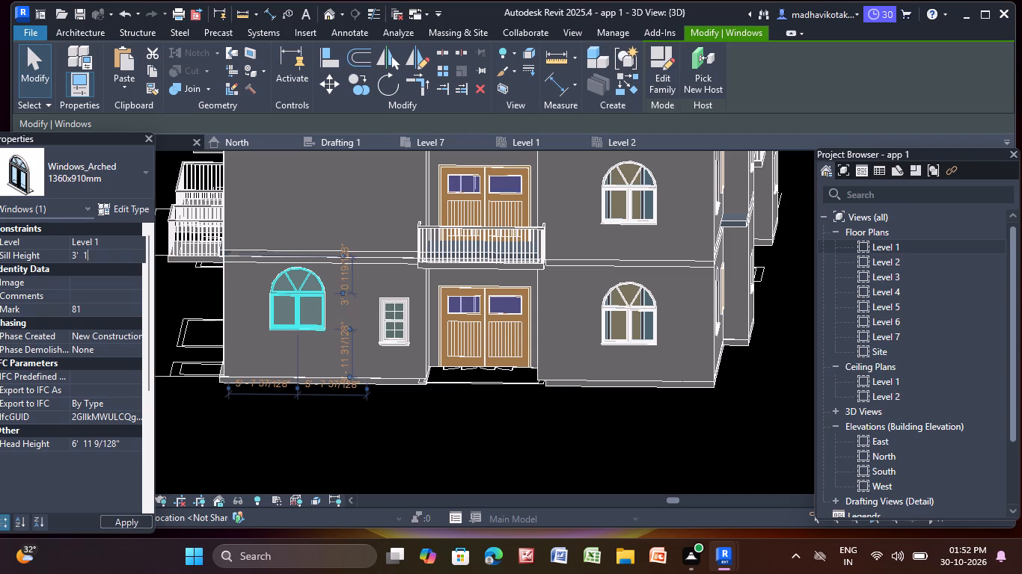
key(BackSpace)
key(Return)
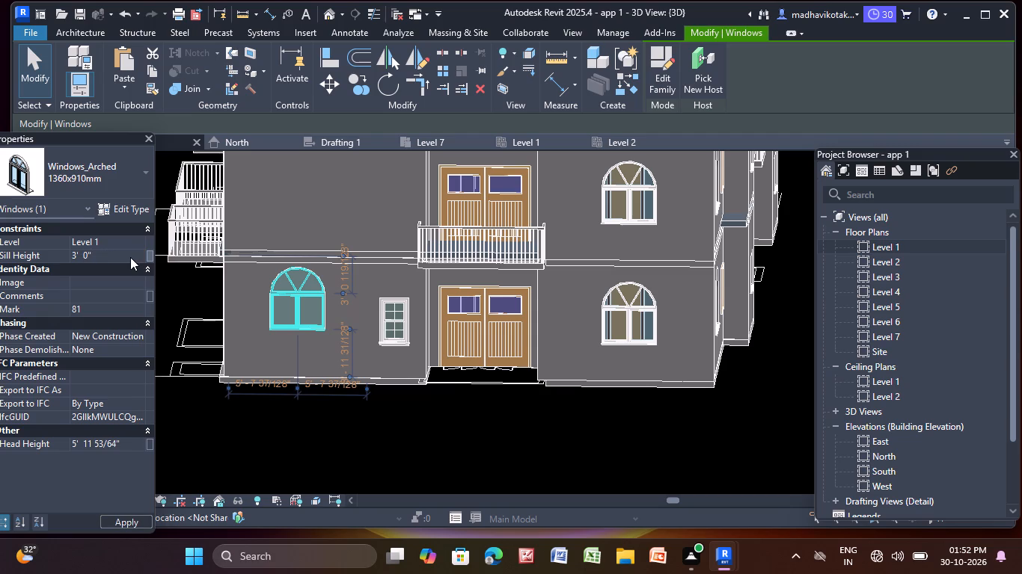
click(316, 466)
Copy the Level 1 arched bedroom window straight up the facade onto the blank walls of Levels 2 to 6.
click(295, 334)
scroll(289, 342, down, 3)
middle_drag(322, 374, 347, 436)
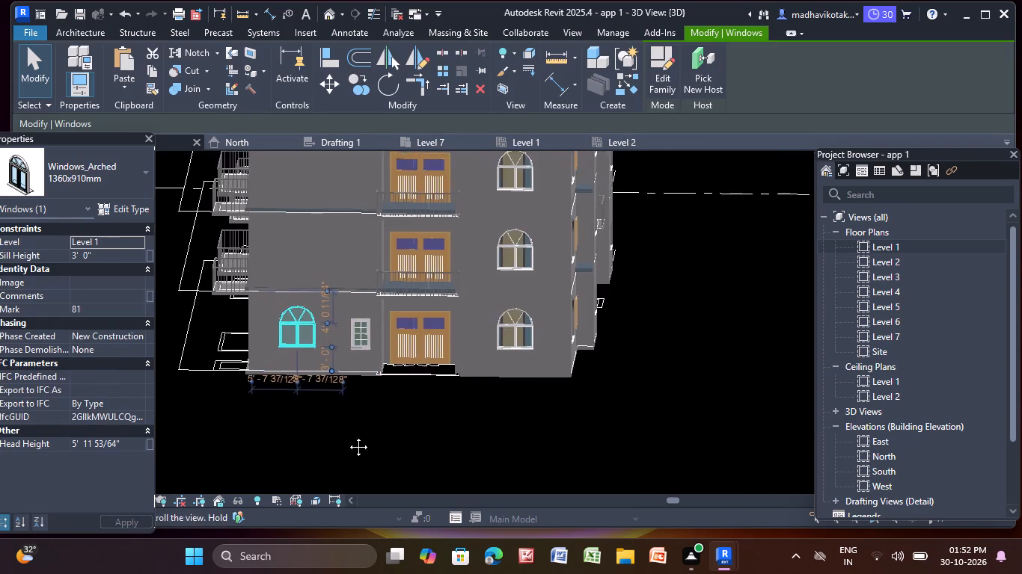
middle_drag(347, 436, 354, 459)
click(361, 91)
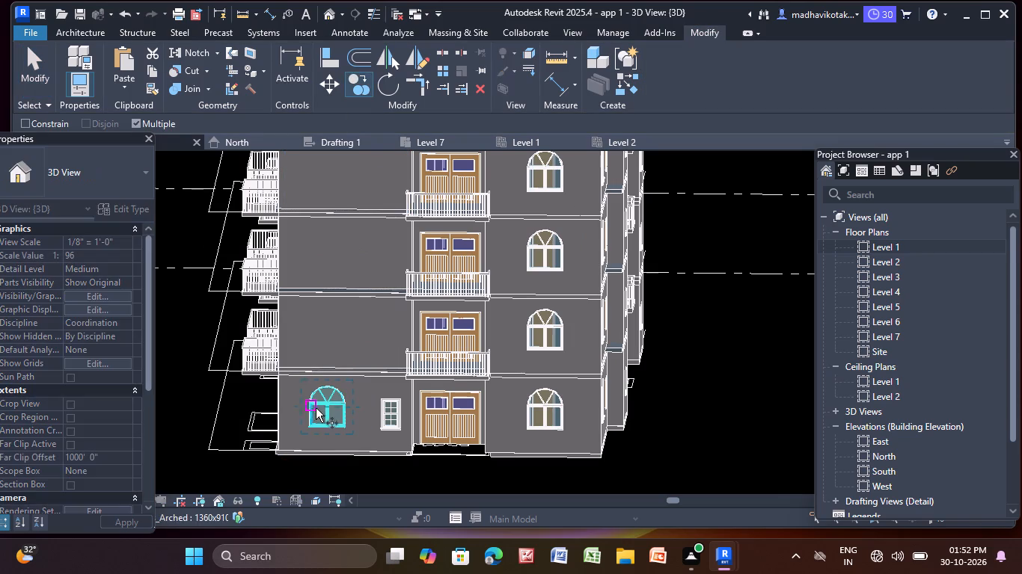
click(328, 408)
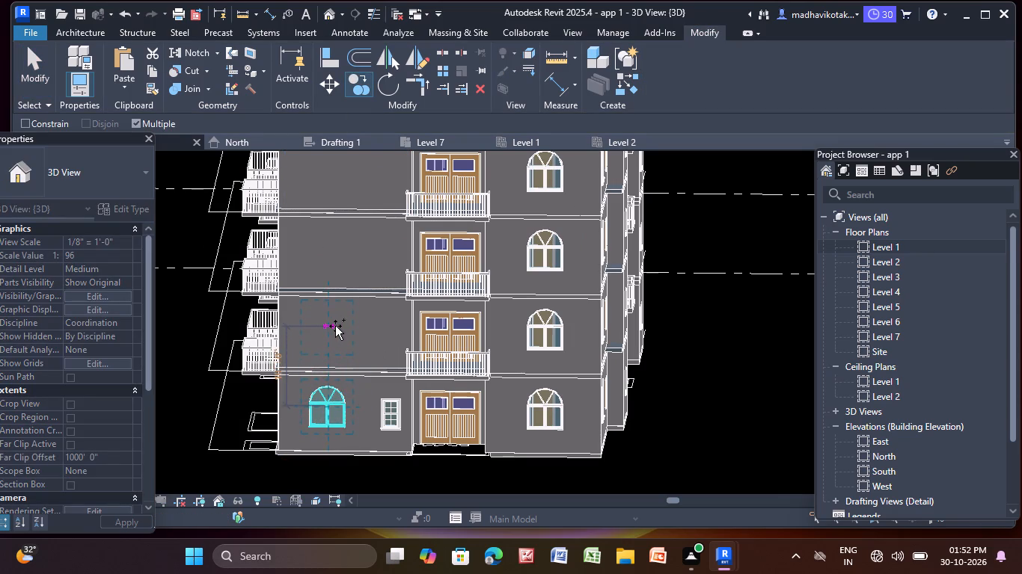
click(331, 333)
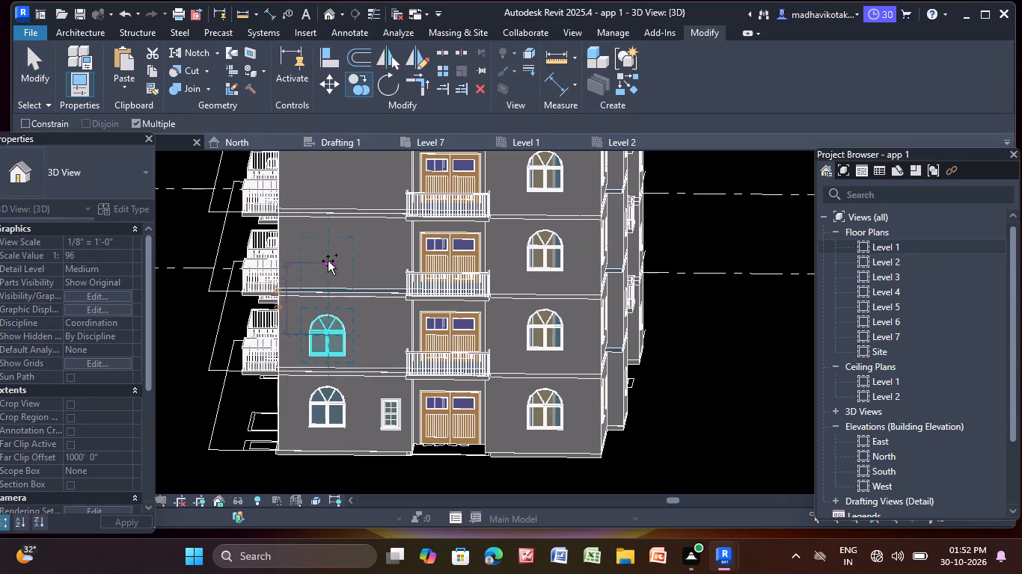
click(330, 248)
middle_drag(330, 248, 342, 338)
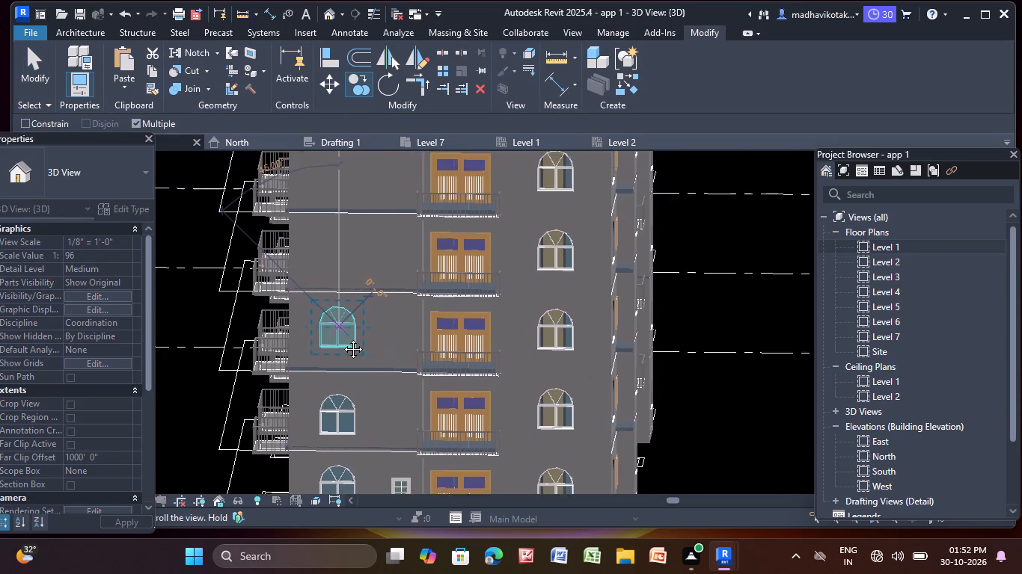
middle_drag(342, 338, 342, 346)
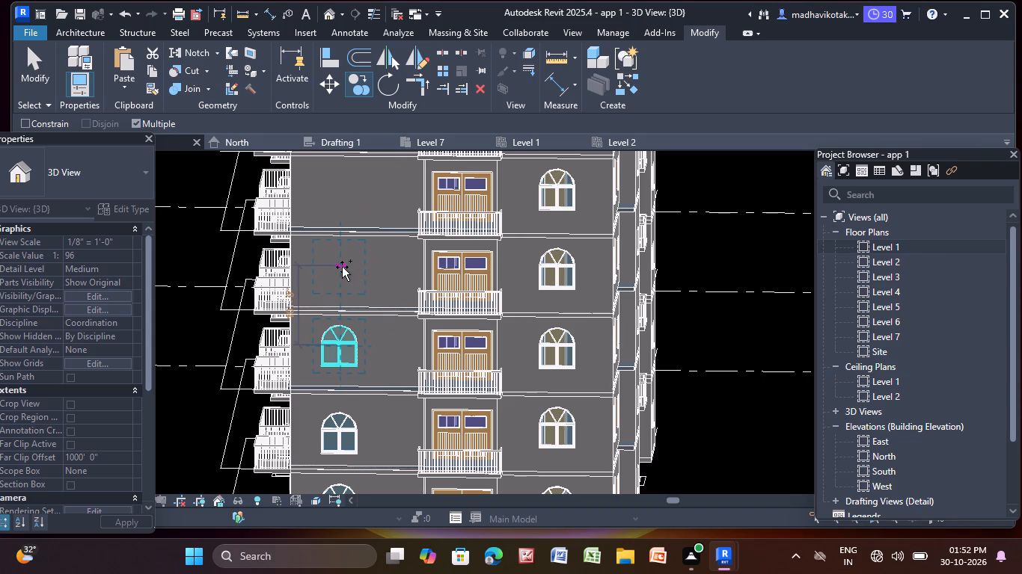
click(342, 267)
middle_drag(342, 267, 346, 355)
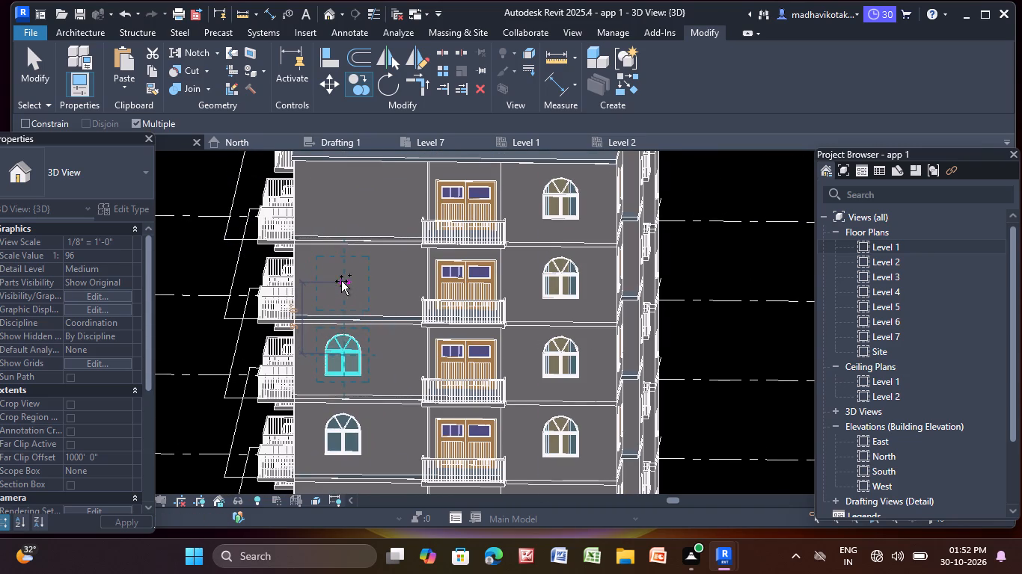
click(343, 279)
middle_drag(343, 279, 348, 352)
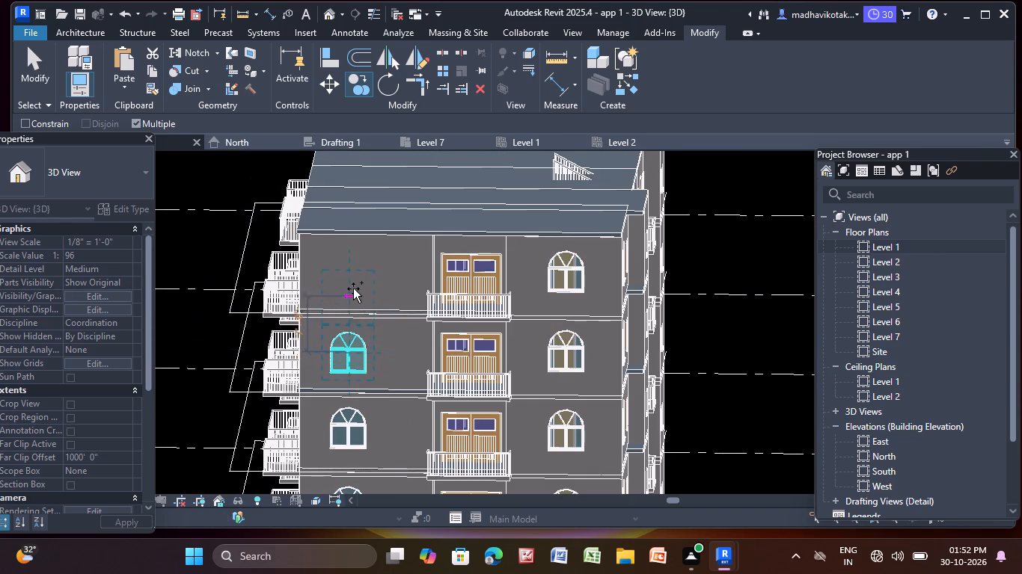
click(356, 274)
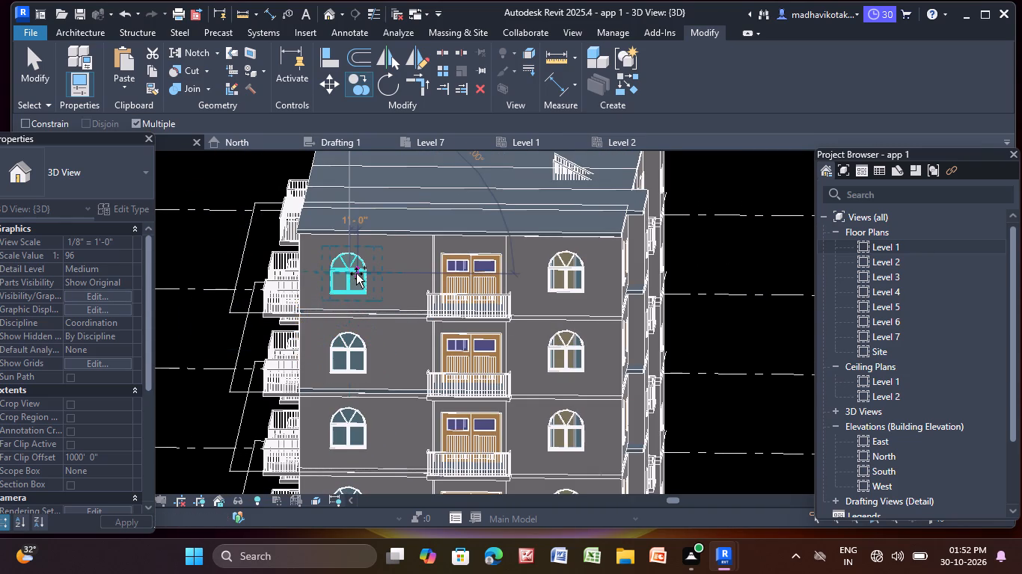
key(Escape)
key(Escape)
Copy the Level 1 double-hung 24" x 42" toilet window straight up the facade onto Levels 2 to 6.
scroll(393, 283, down, 2)
middle_drag(397, 291, 370, 249)
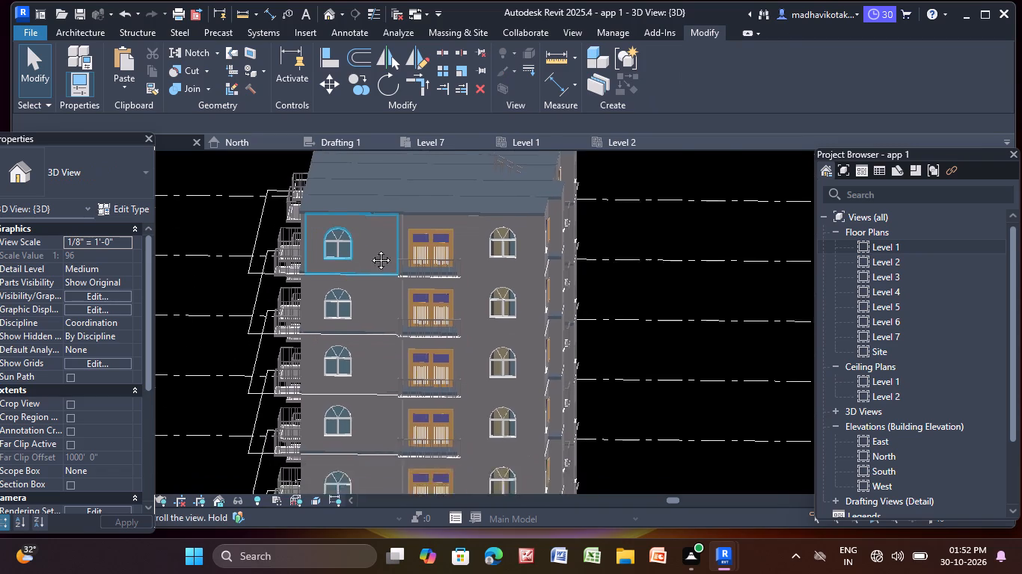
middle_drag(370, 249, 364, 213)
key(Escape)
scroll(355, 338, down, 1)
middle_drag(355, 335, 373, 226)
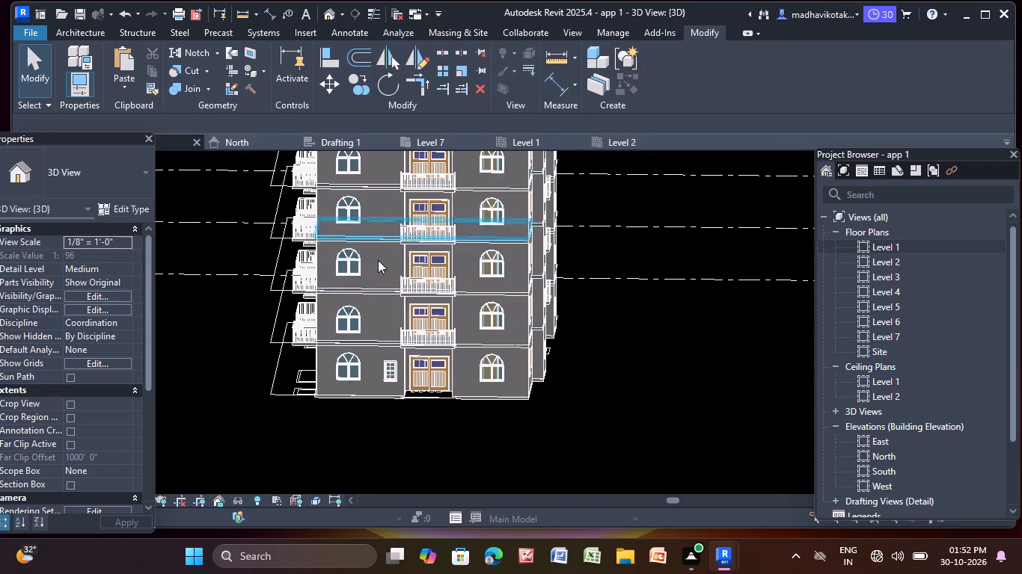
click(390, 374)
scroll(393, 374, up, 4)
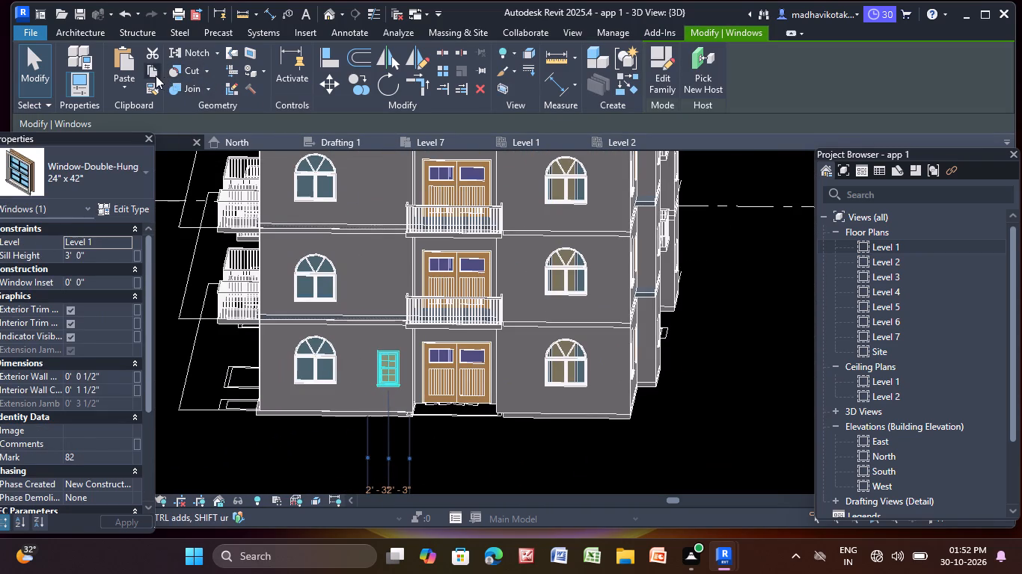
click(364, 89)
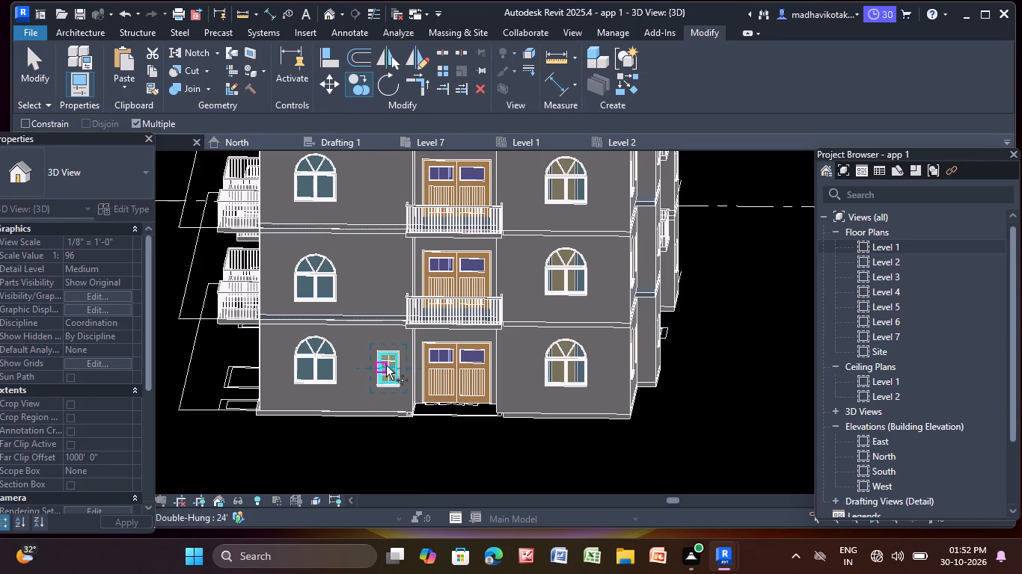
click(386, 367)
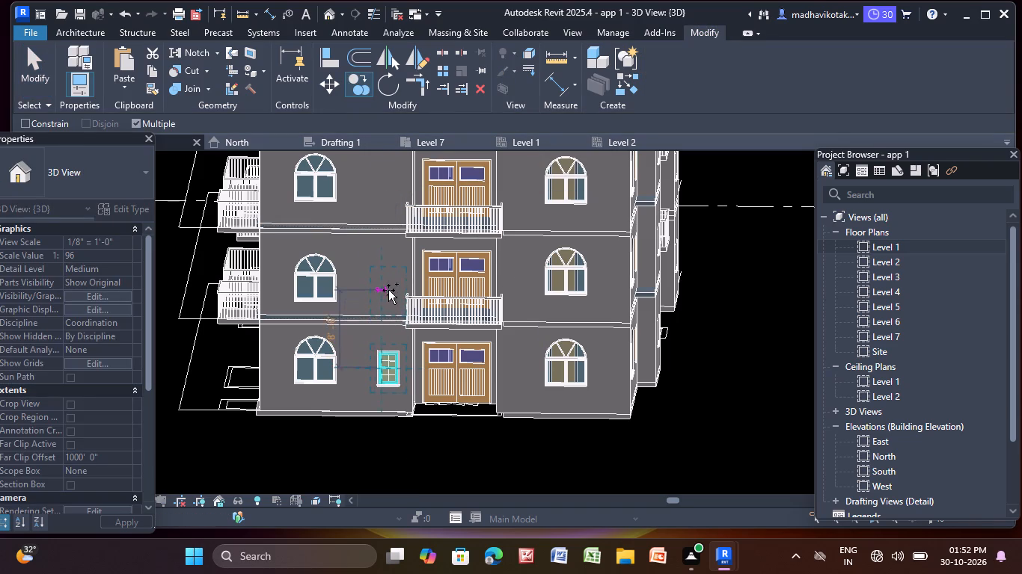
click(385, 273)
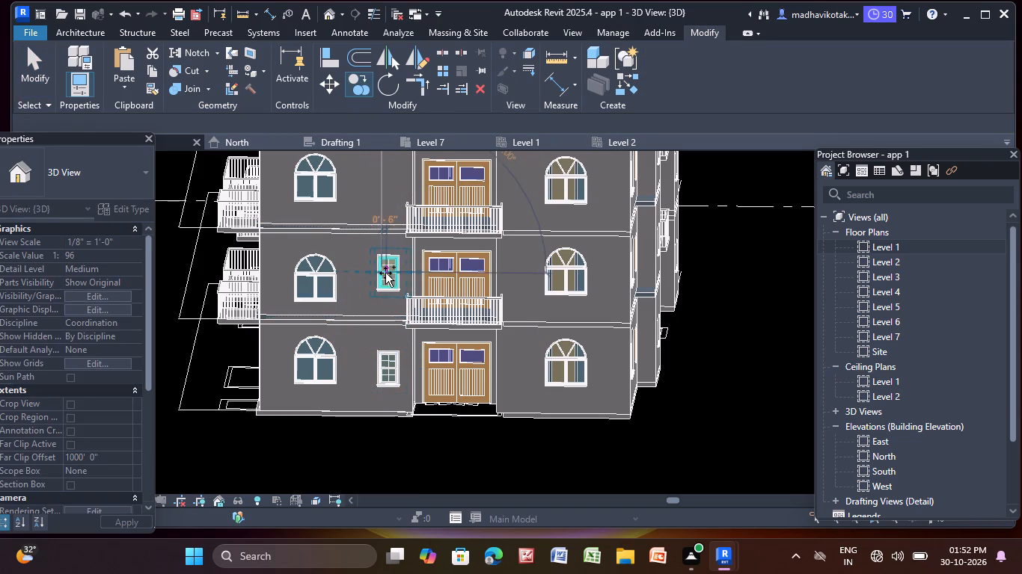
middle_drag(380, 176, 378, 268)
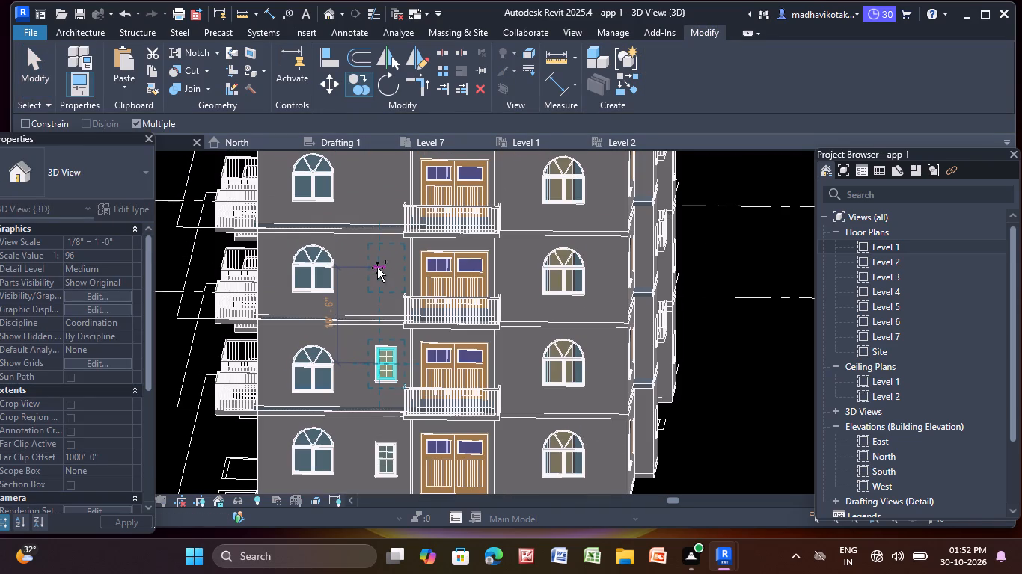
click(376, 268)
middle_drag(375, 263, 375, 262)
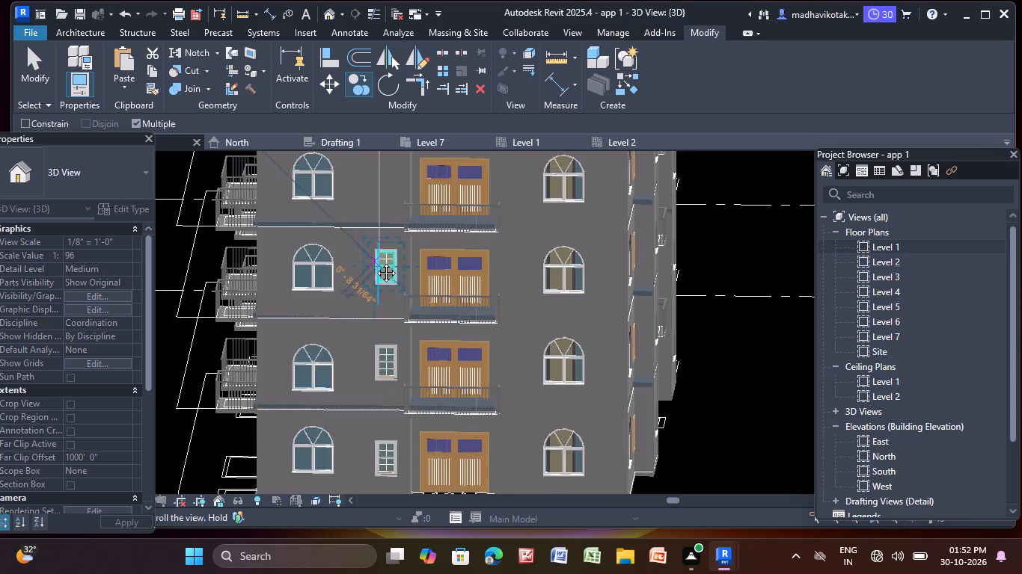
middle_drag(375, 262, 379, 354)
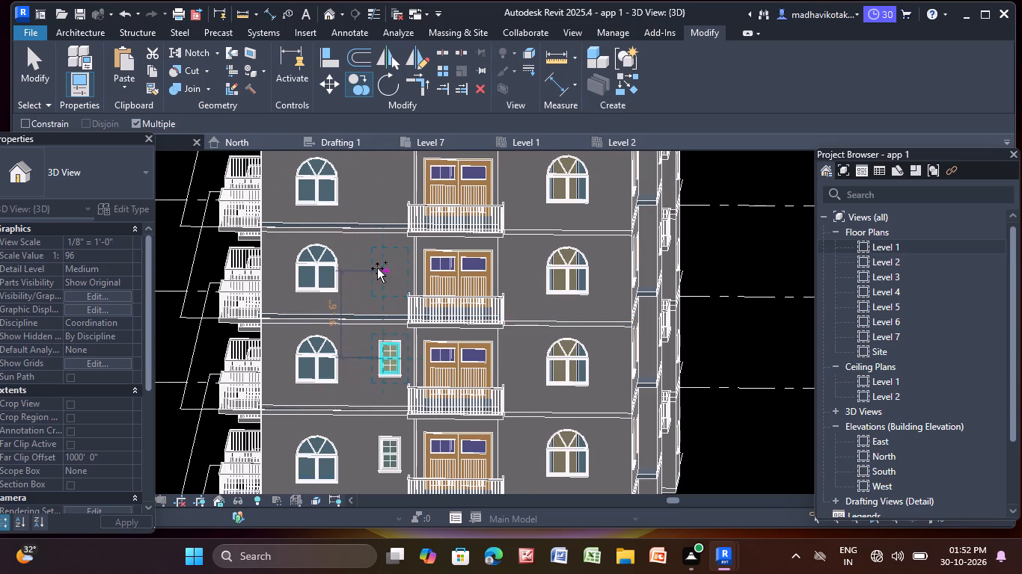
click(377, 268)
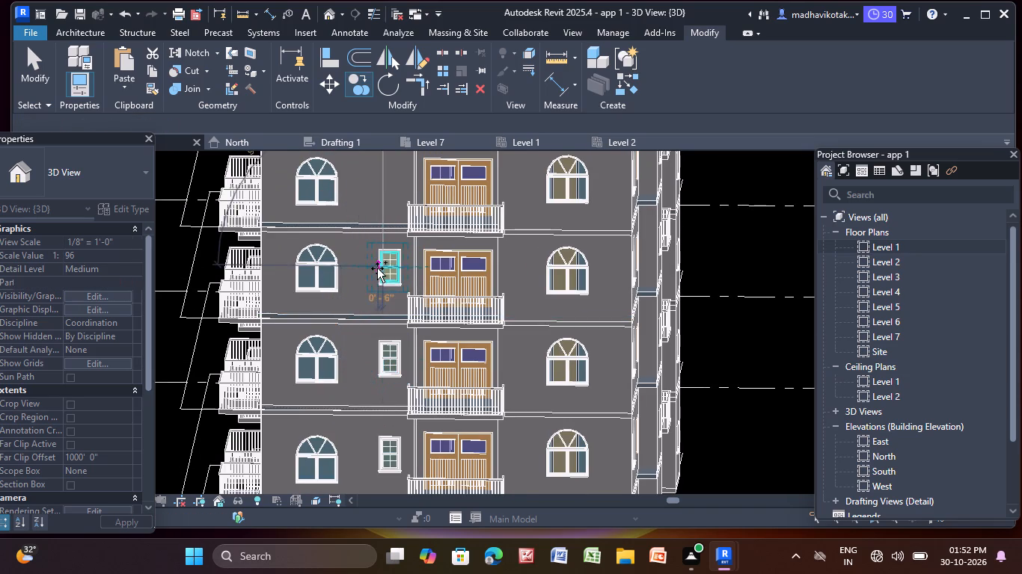
middle_drag(383, 249, 391, 377)
click(391, 309)
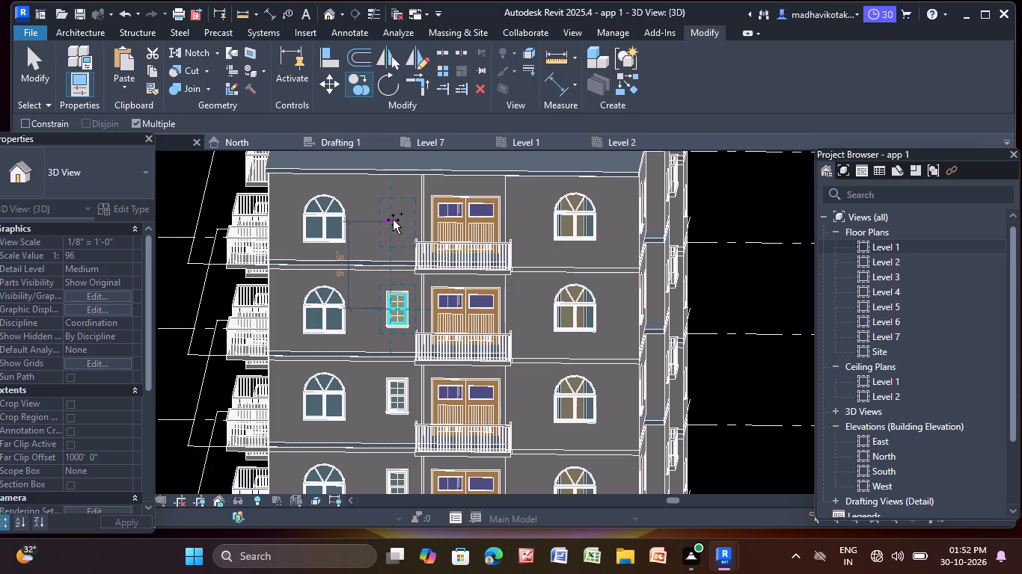
click(393, 220)
key(Escape)
key(Escape)
key(Escape)
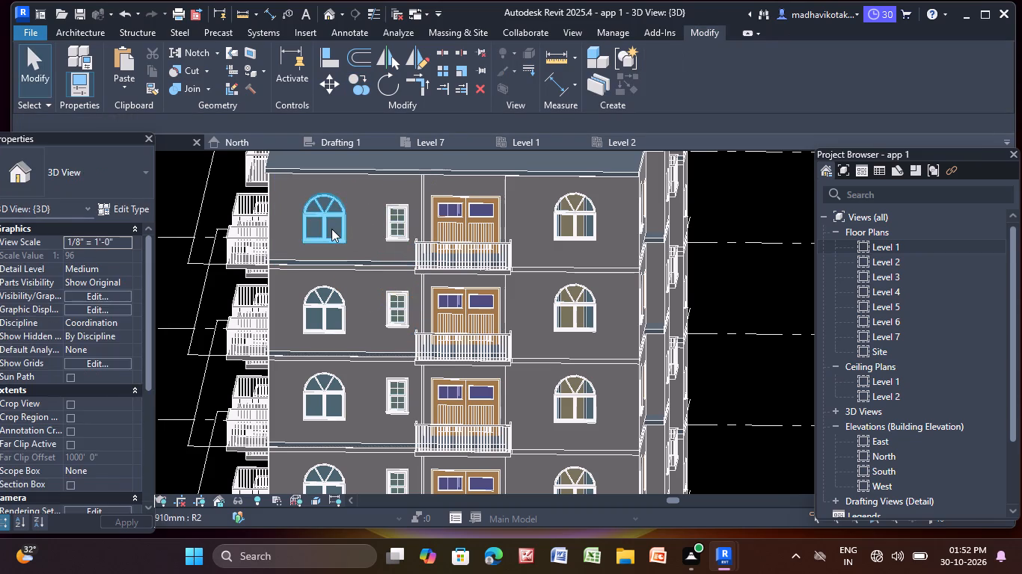
Set the sill height of the copied Level 6 arched bedroom window to 3'.
click(331, 229)
click(135, 258)
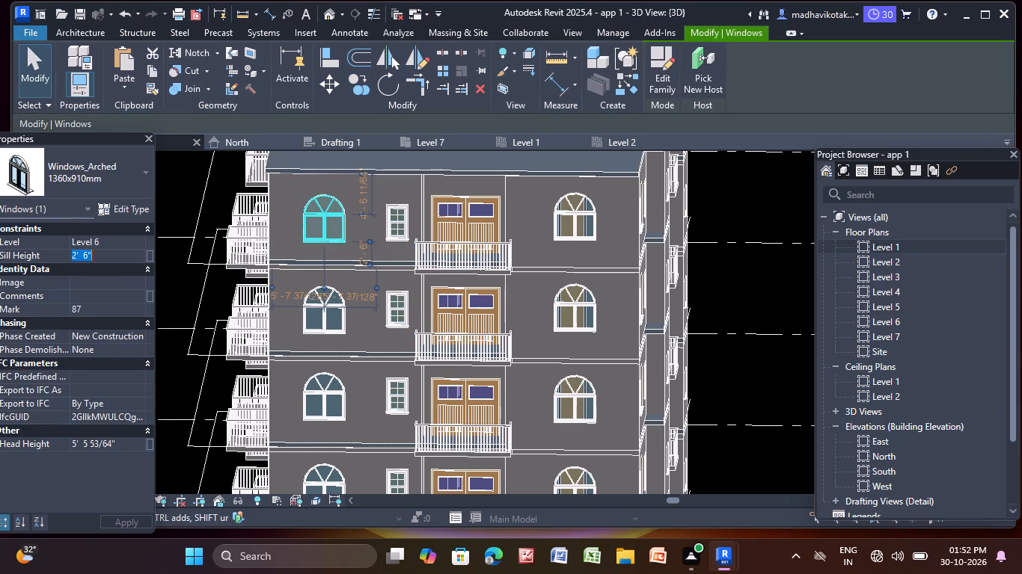
key(BackSpace)
key(BackSpace)
key(BackSpace)
text(3')
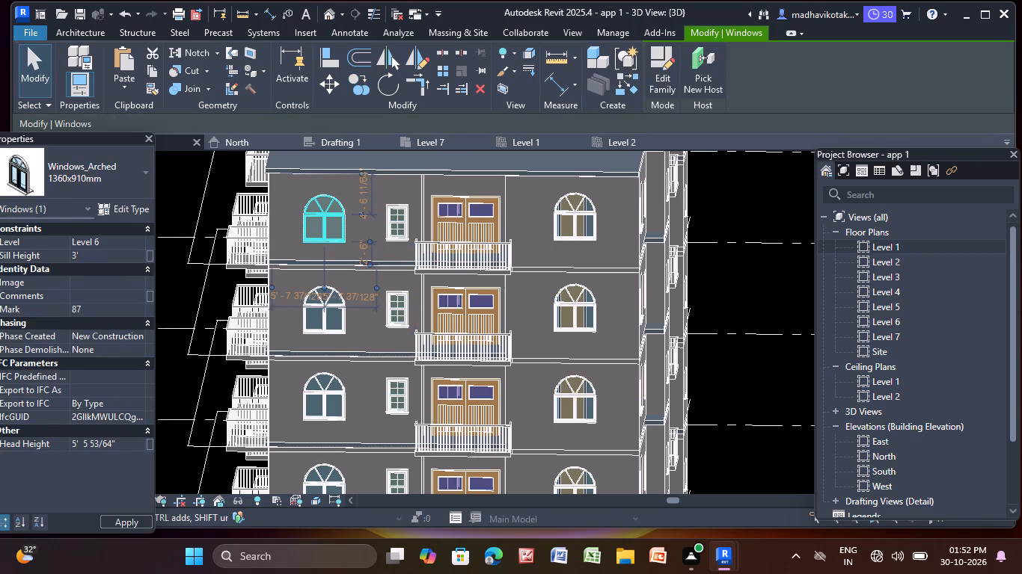
key(Return)
click(403, 230)
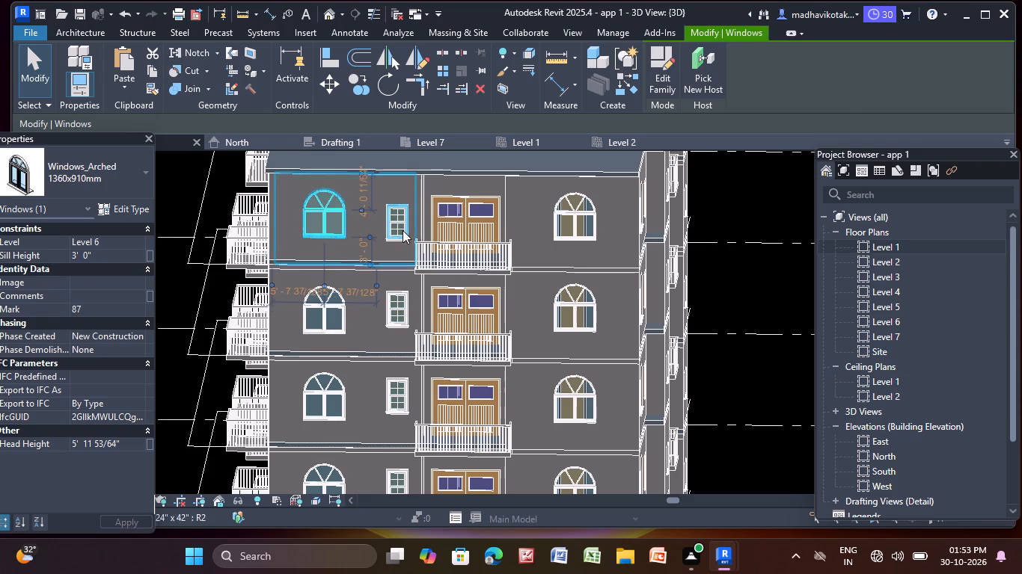
key(Escape)
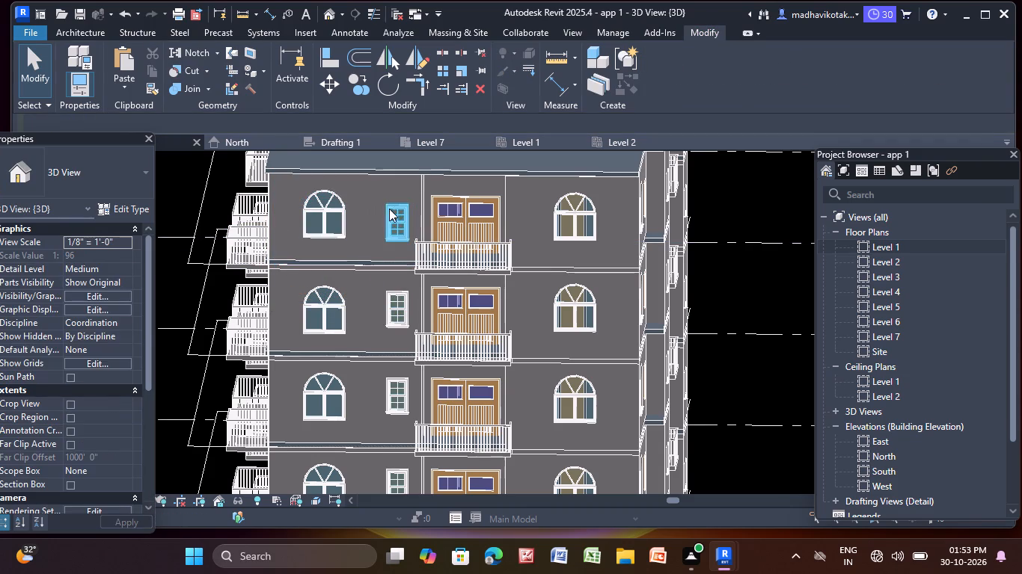
click(392, 212)
key(Escape)
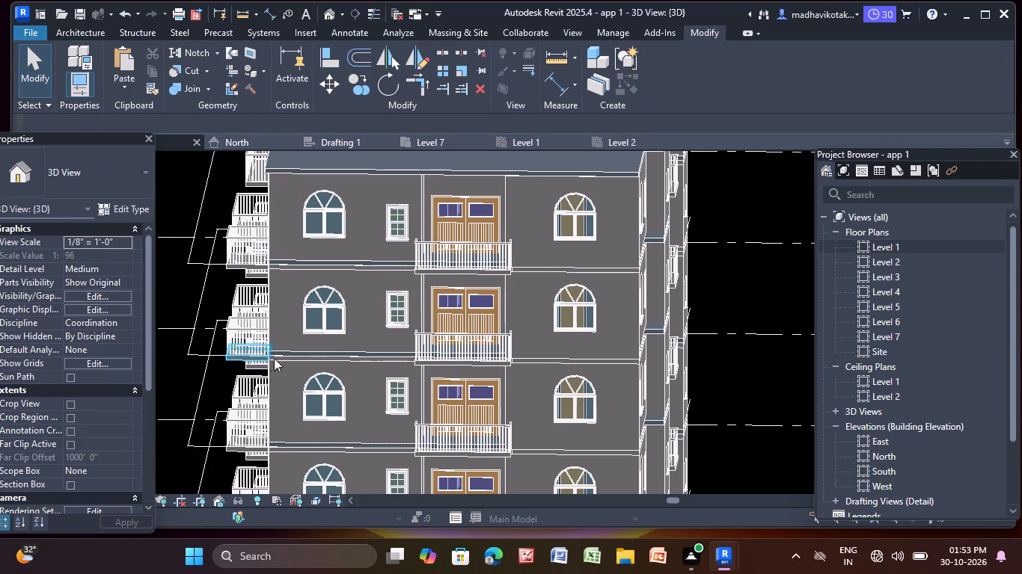
Set the sill height of the copied Level 5 arched bedroom window to 3'.
click(334, 320)
click(111, 258)
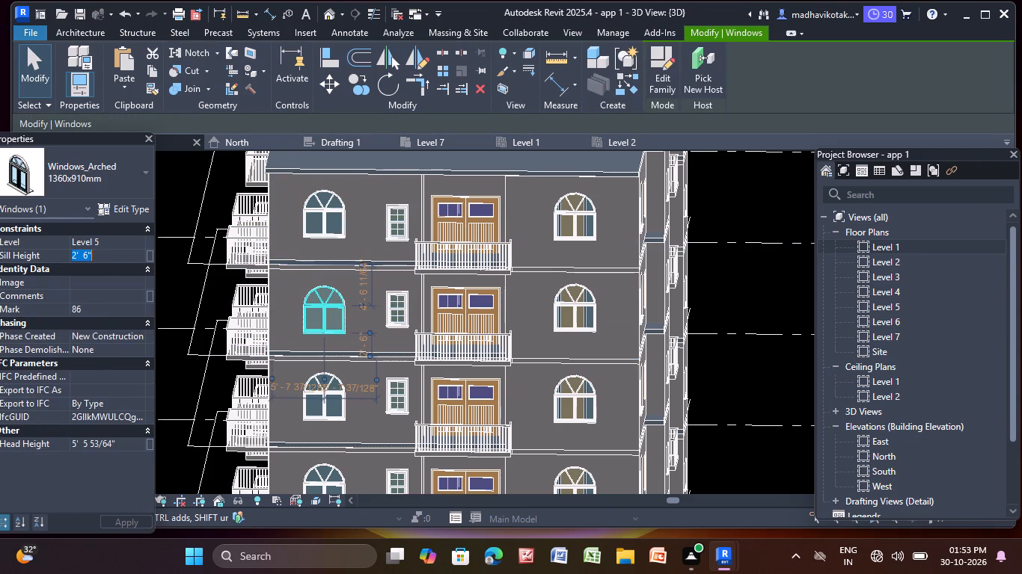
key(BackSpace)
text(3')
key(Return)
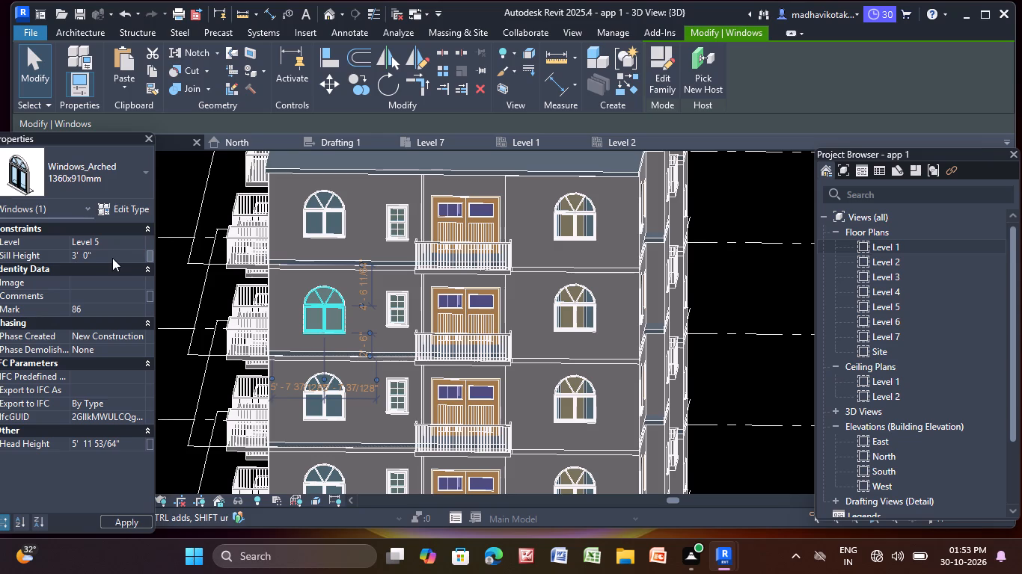
Set the sill height of the Level 5 double-hung toilet window to 3'.
click(391, 315)
key(Escape)
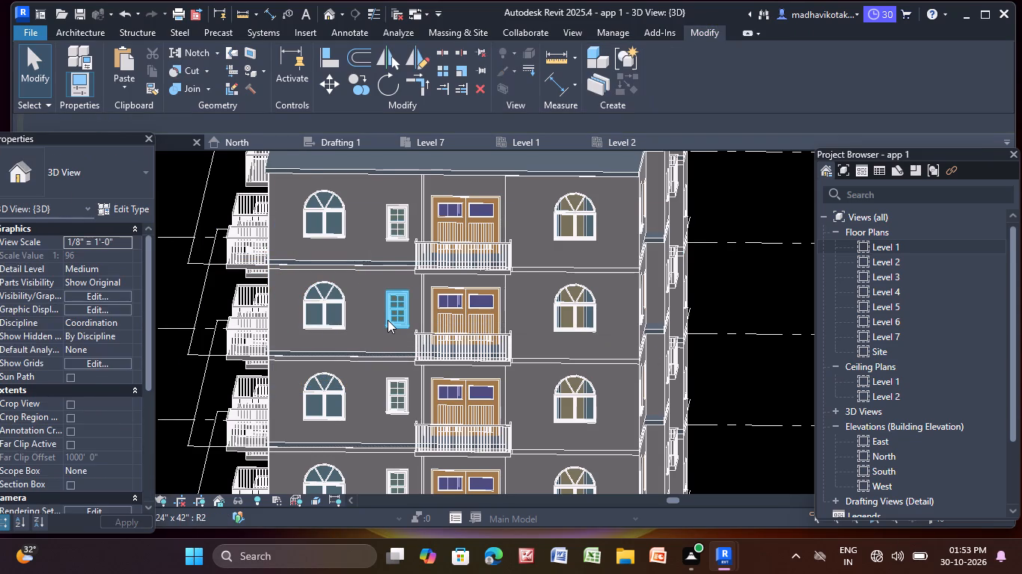
click(388, 320)
key(Escape)
click(397, 315)
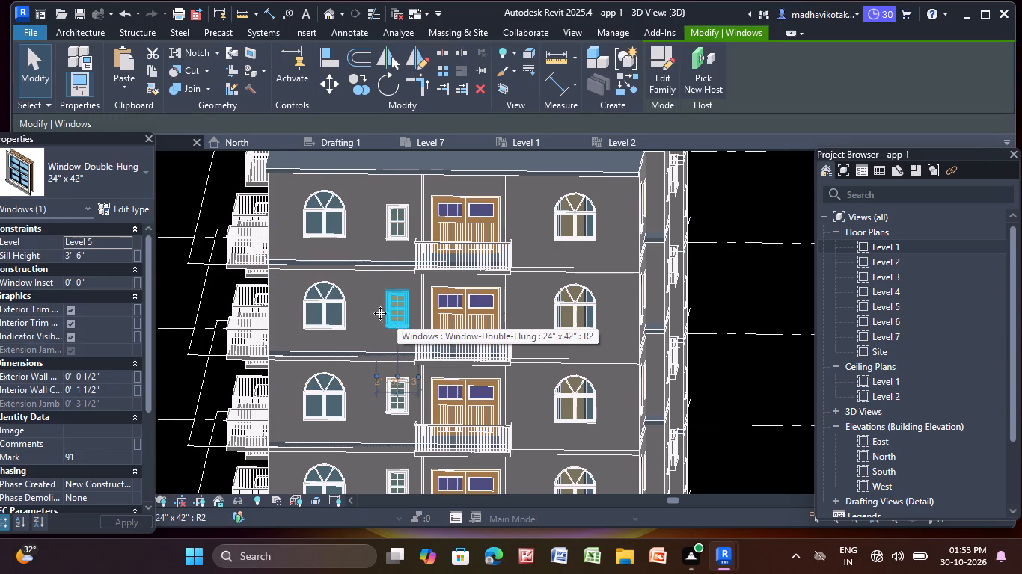
click(117, 256)
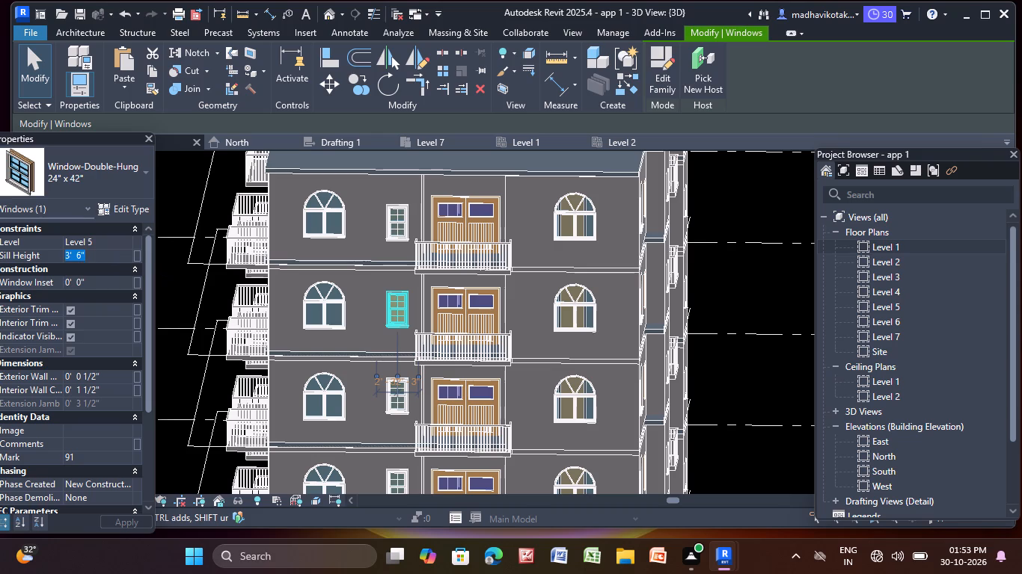
key(BackSpace)
key(BackSpace)
text(3')
key(Return)
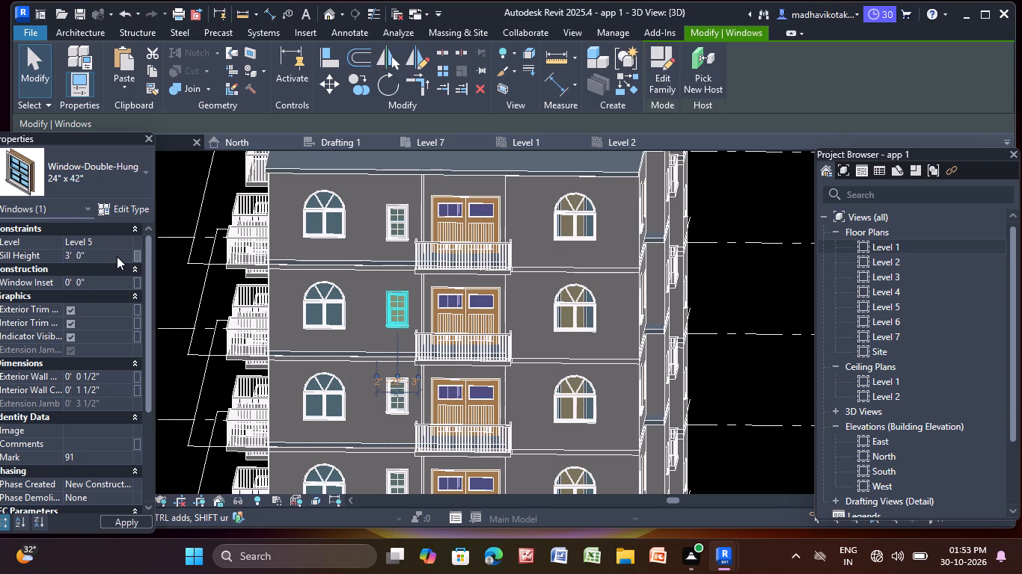
click(720, 299)
Set the sill height of the Level 4 double-hung toilet window to 3'.
middle_drag(364, 386, 366, 345)
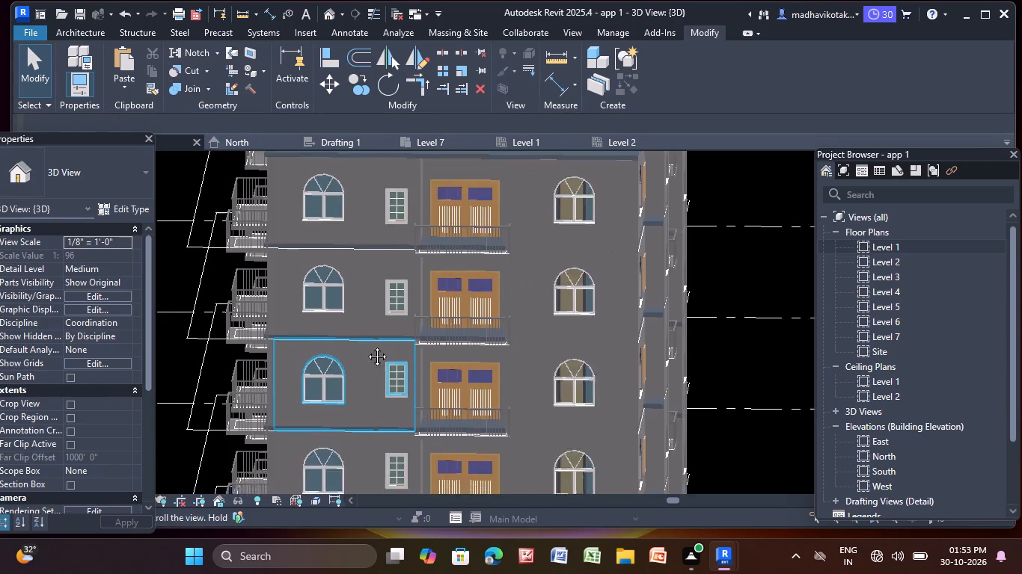
middle_drag(366, 345, 385, 274)
click(416, 294)
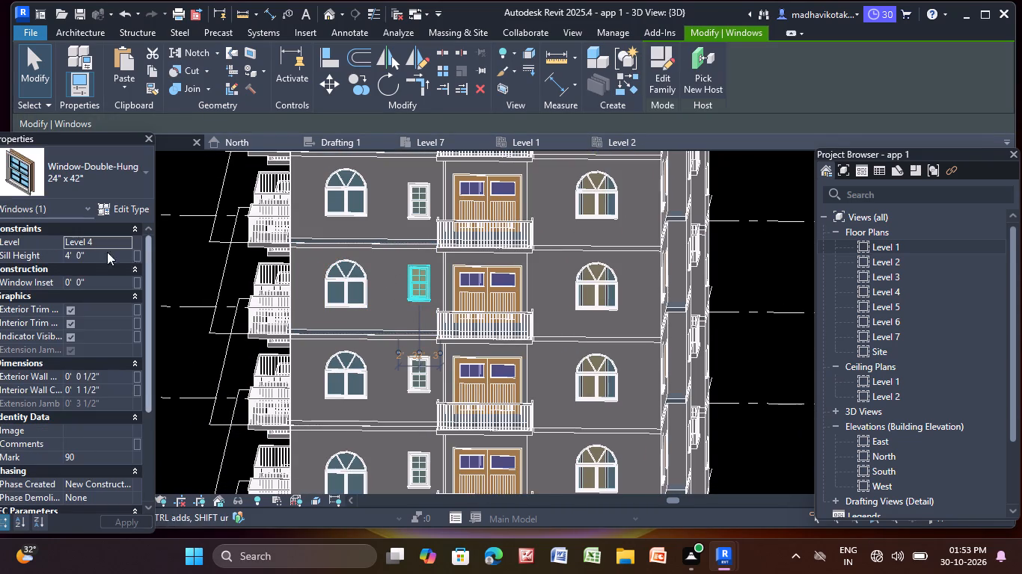
click(107, 252)
key(BackSpace)
key(BackSpace)
key(BackSpace)
text(3')
key(Return)
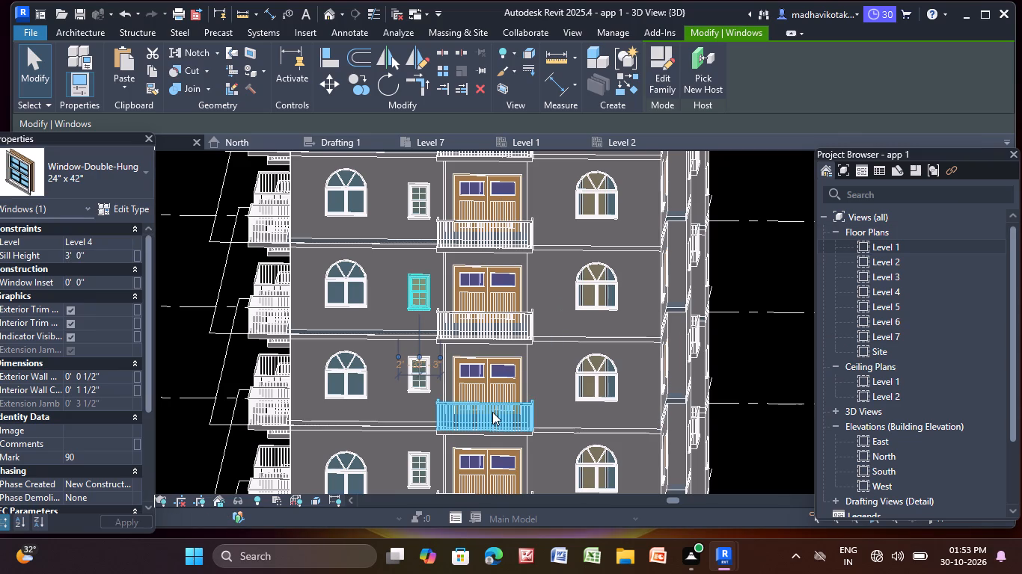
key(Escape)
Set the sill height of the Level 3 double-hung toilet window to 3'.
click(411, 375)
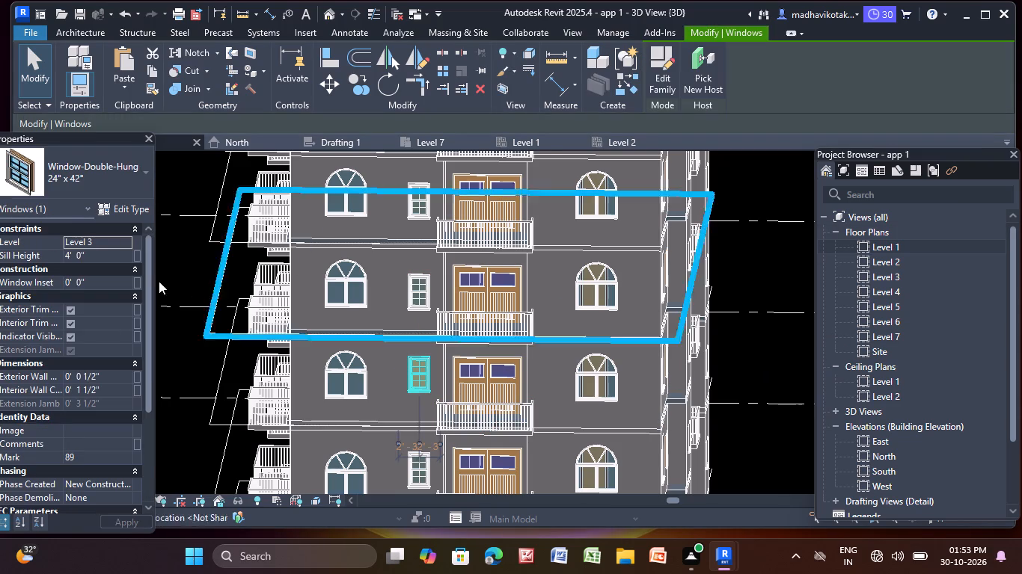
click(99, 258)
key(BackSpace)
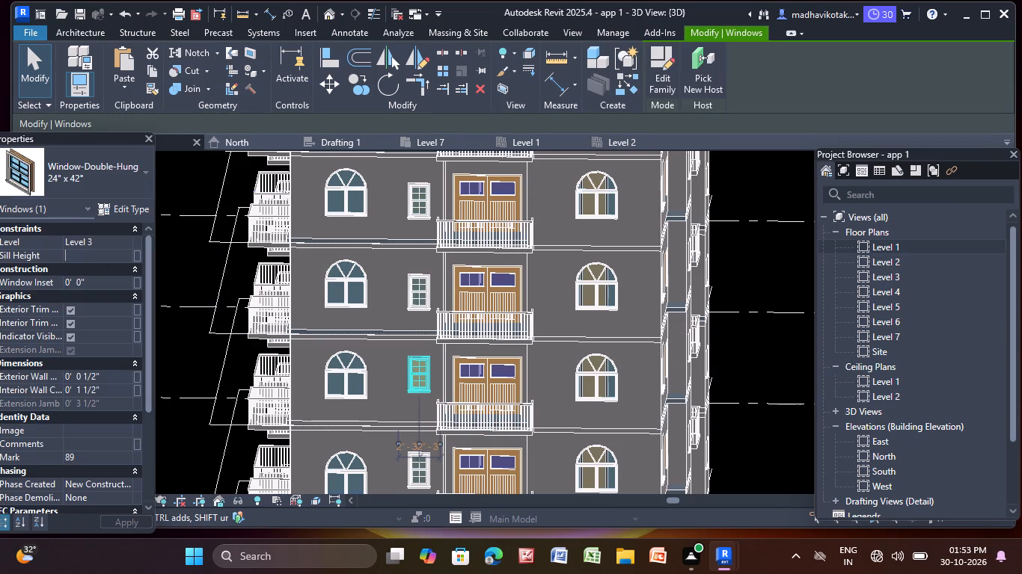
text(3')
key(Return)
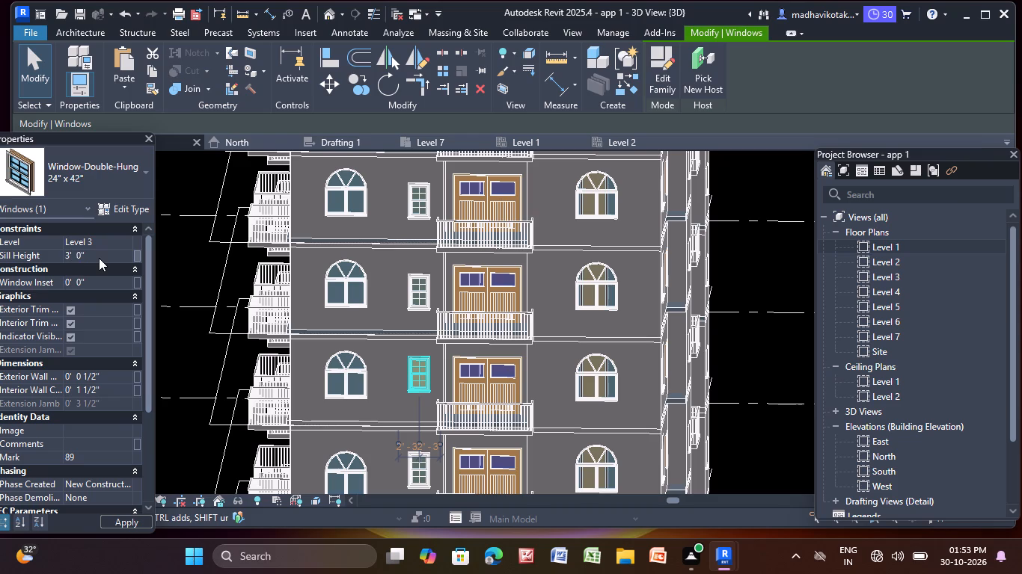
click(751, 371)
Set the sill height of the Level 2 double-hung toilet window to 3'.
middle_drag(751, 371, 721, 288)
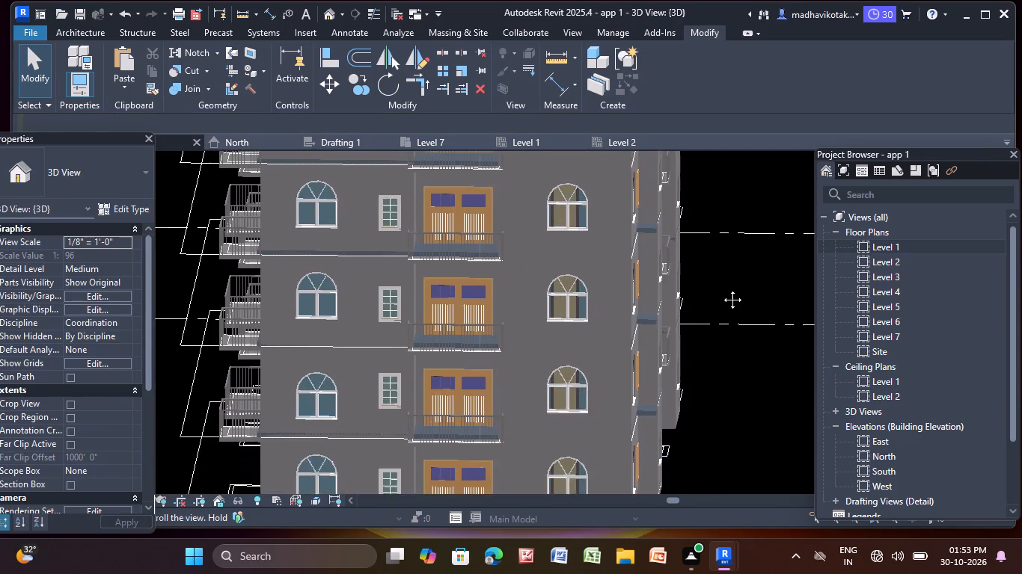
middle_drag(721, 288, 716, 110)
click(376, 207)
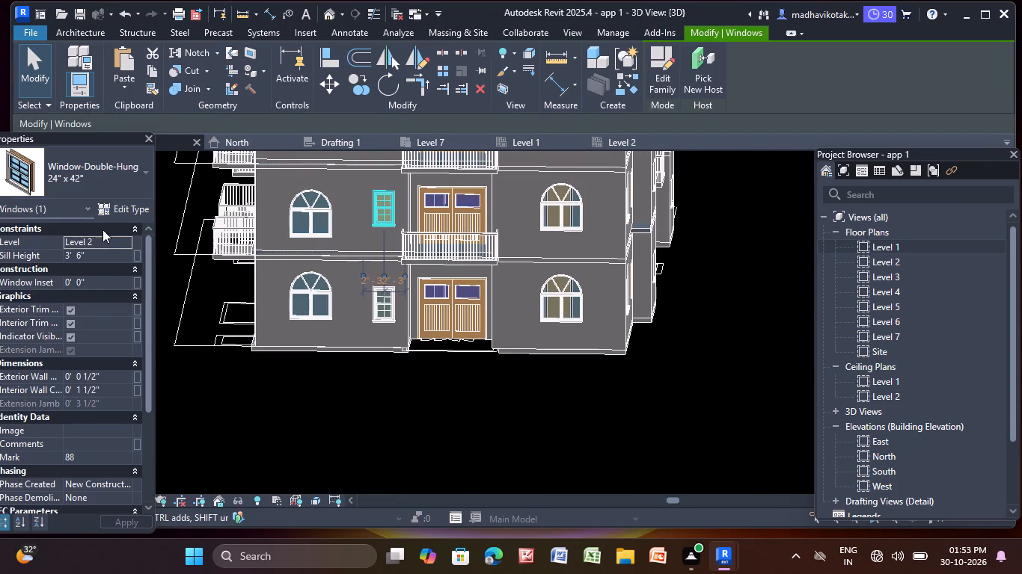
click(102, 256)
key(BackSpace)
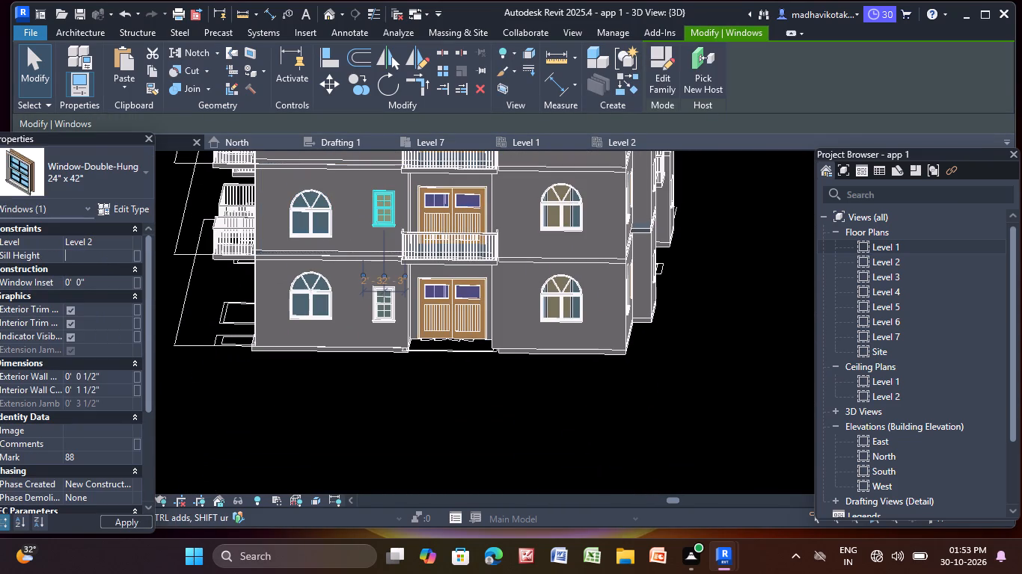
text(3')
key(Return)
click(434, 383)
Check the Level 1 windows and set the sill height of the Level 2 arched bedroom window above to 3'.
click(379, 306)
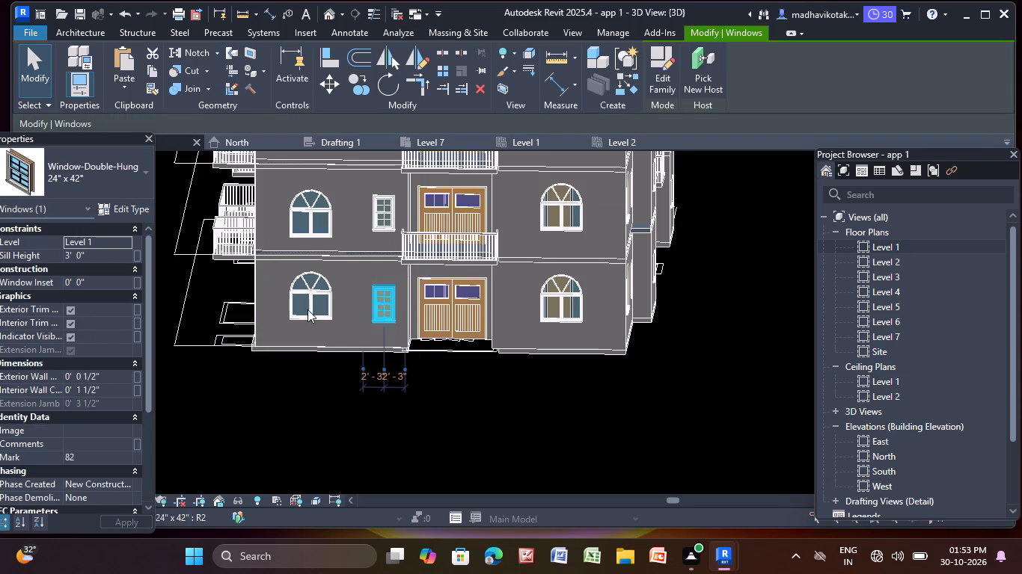
key(Escape)
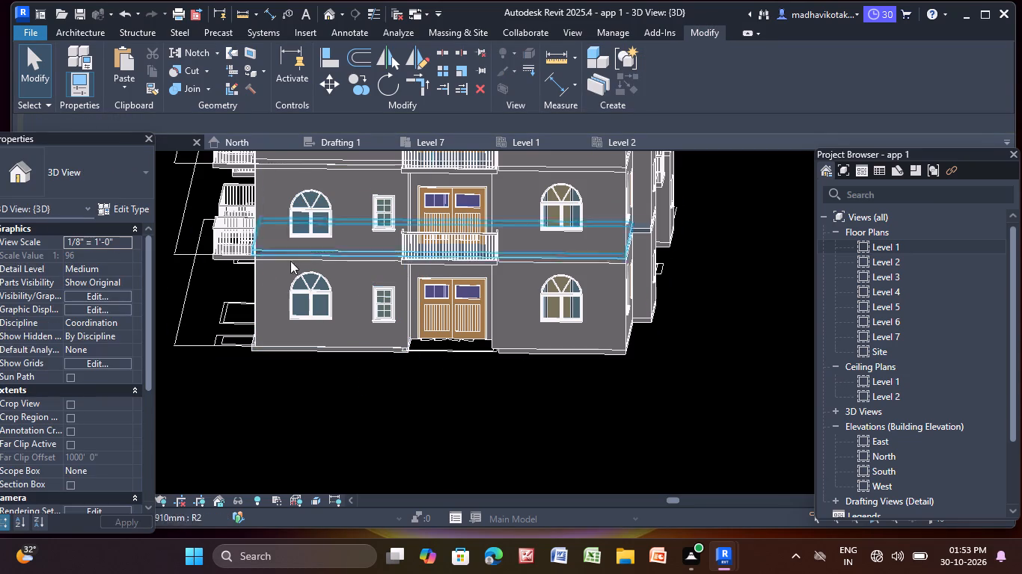
click(302, 301)
key(Escape)
click(320, 236)
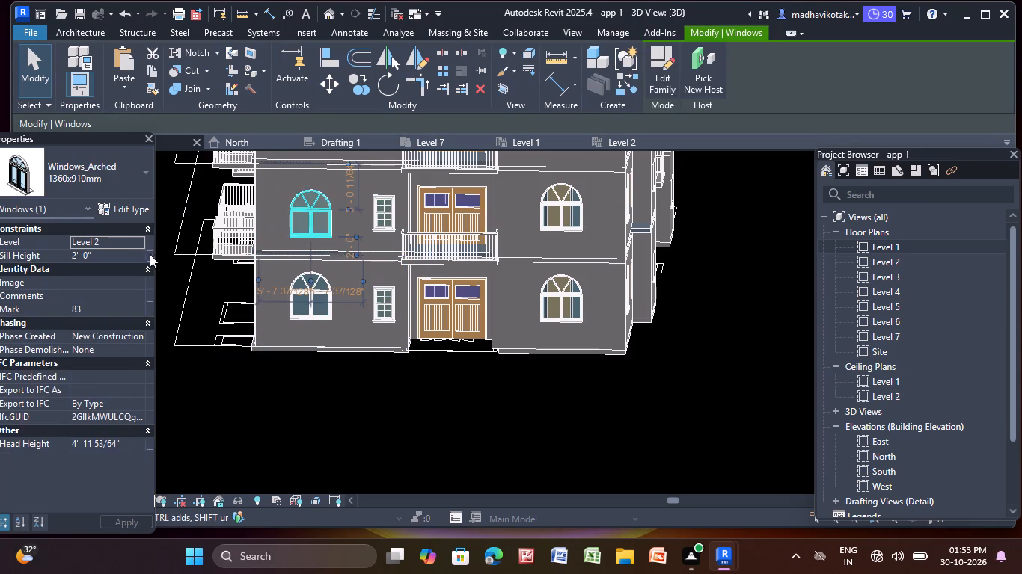
click(129, 253)
key(BackSpace)
key(BackSpace)
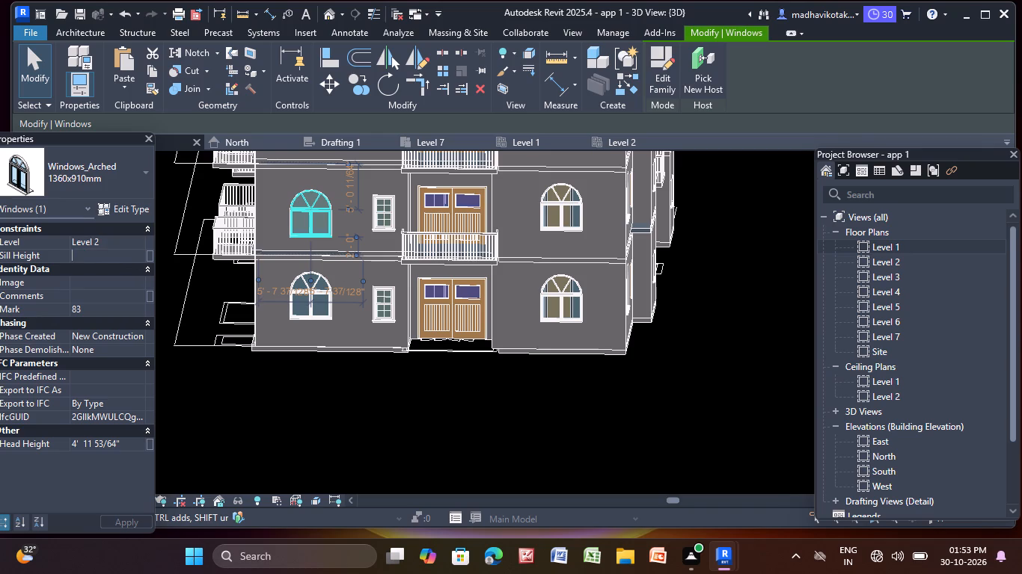
text(3')
key(Return)
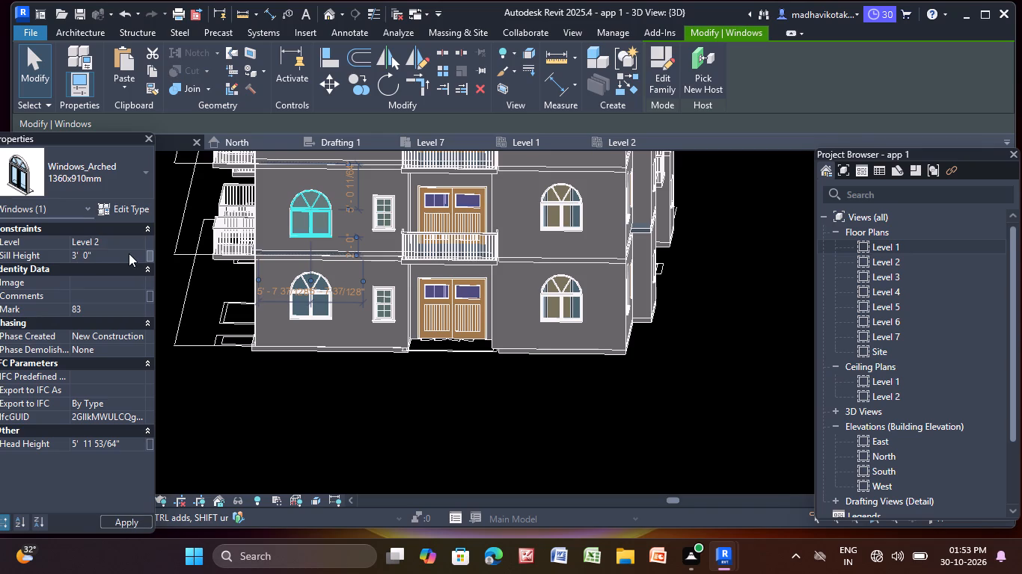
click(319, 401)
Check the sill heights of the copied arched bedroom windows on Levels 3 to 6.
scroll(319, 401, down, 1)
middle_drag(317, 401, 309, 573)
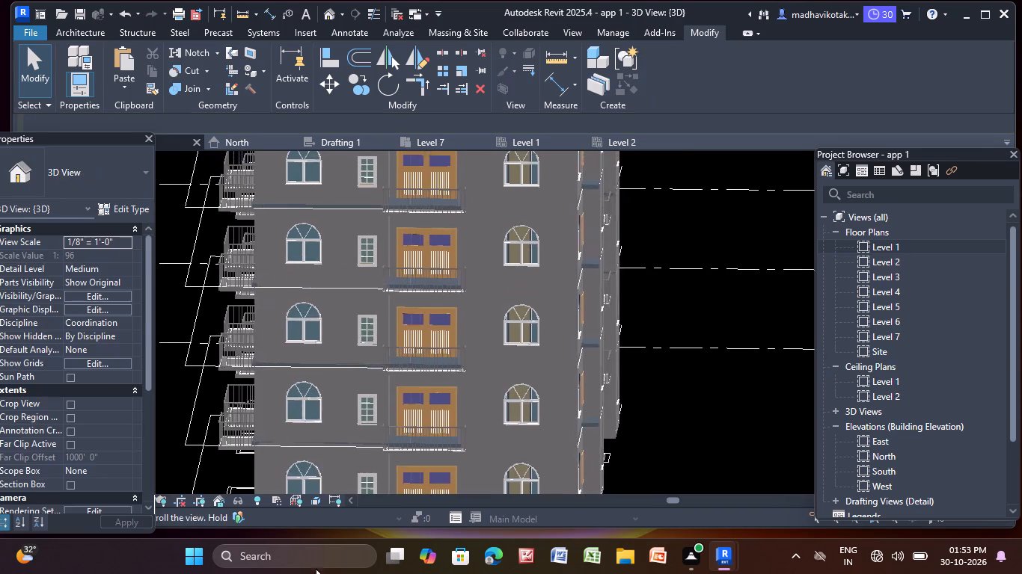
scroll(291, 312, up, 3)
click(291, 312)
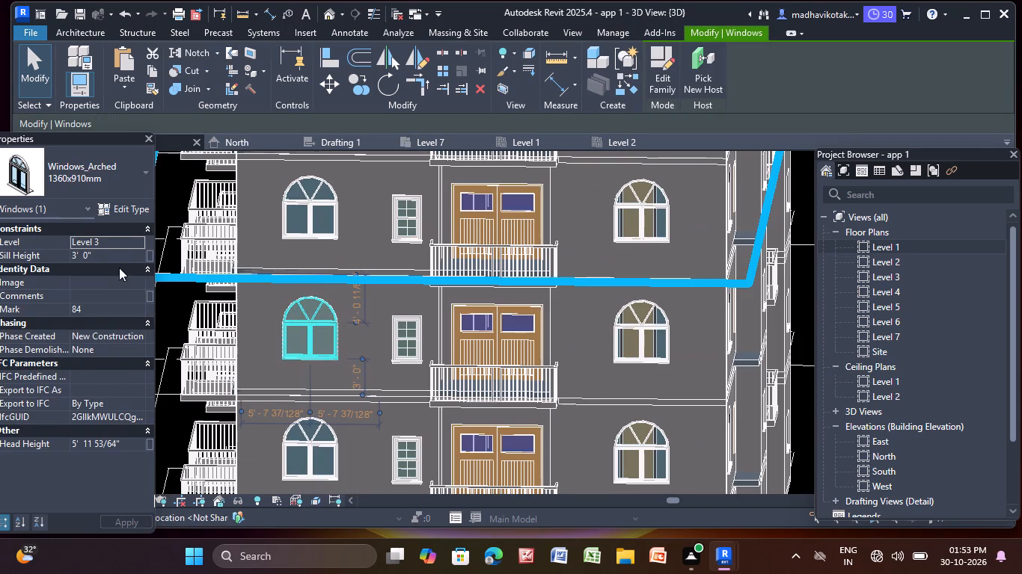
key(Escape)
click(321, 220)
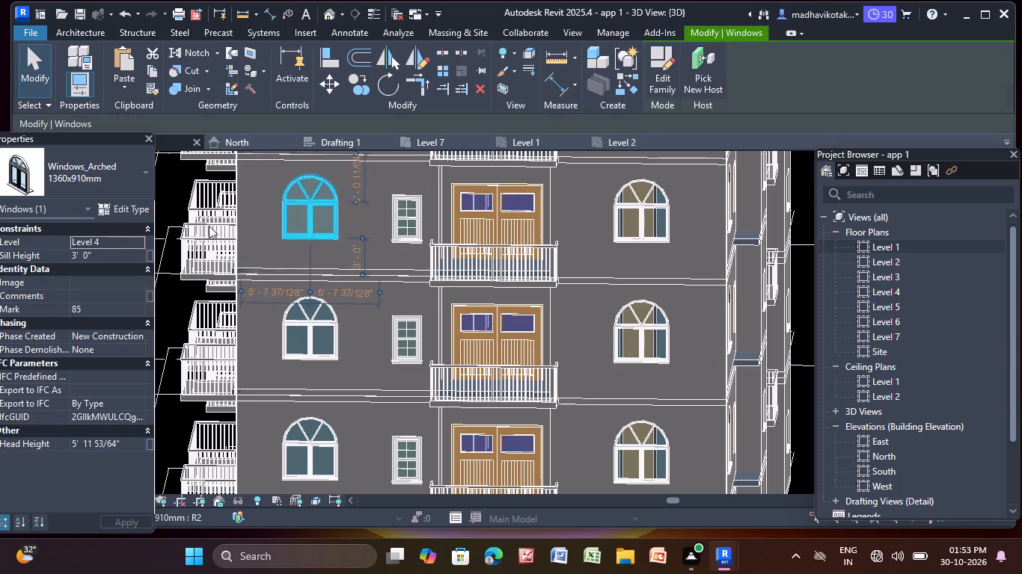
key(Escape)
scroll(266, 253, down, 1)
middle_drag(266, 253, 329, 425)
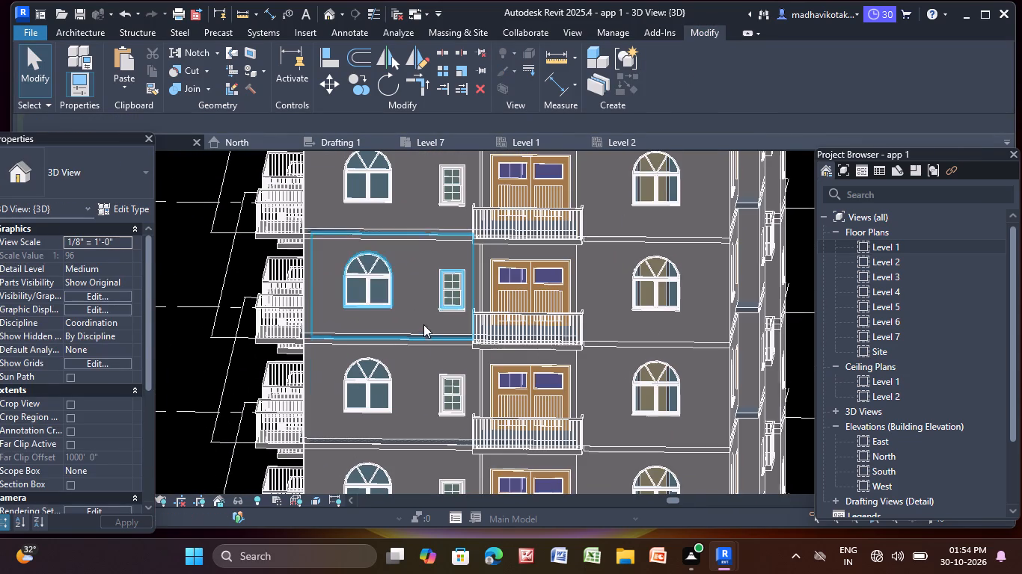
click(371, 291)
key(Escape)
middle_drag(389, 262, 366, 372)
click(352, 302)
key(Escape)
Examine the completed window facade down to the building's base and the ground-floor entrance doors.
scroll(352, 302, down, 5)
middle_drag(355, 303, 355, 297)
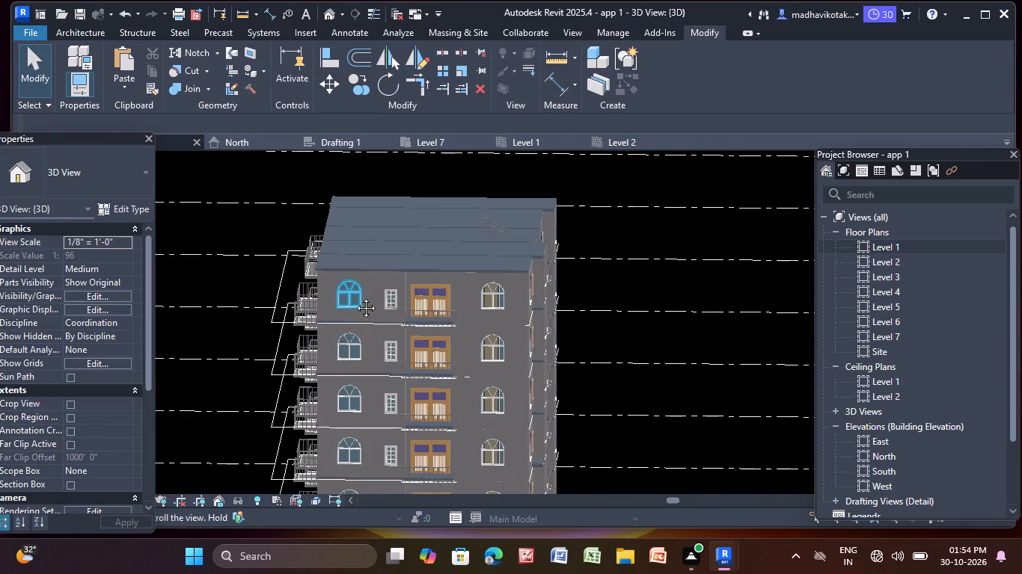
middle_drag(355, 297, 361, 126)
scroll(432, 239, down, 2)
scroll(421, 404, up, 8)
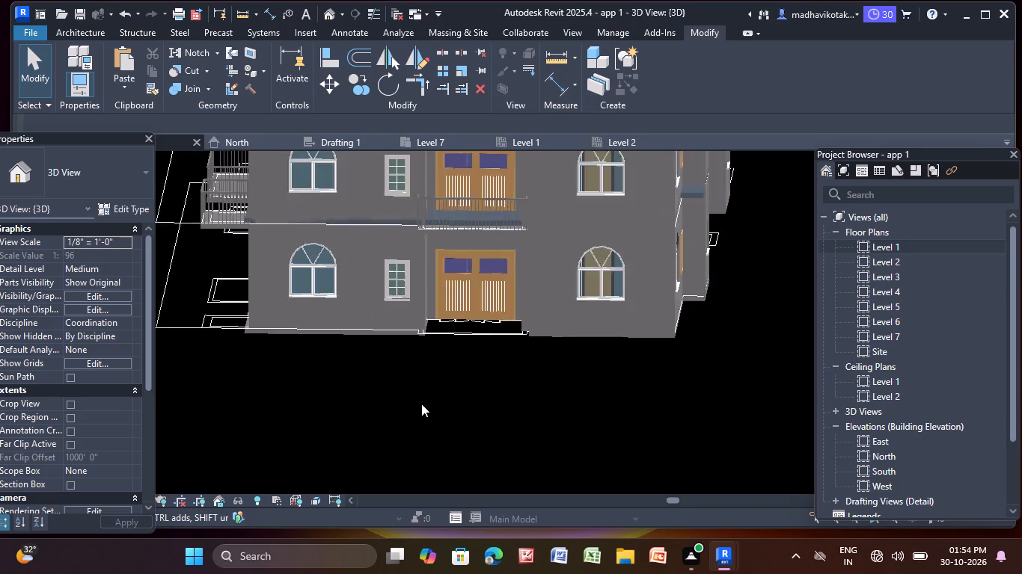
scroll(421, 404, up, 3)
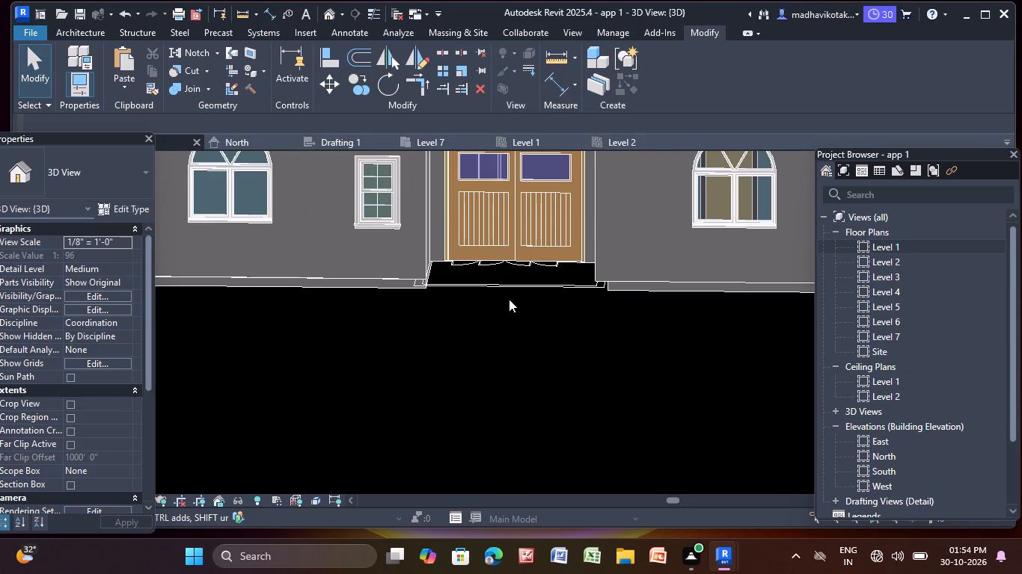
scroll(509, 299, down, 8)
middle_drag(479, 350, 468, 385)
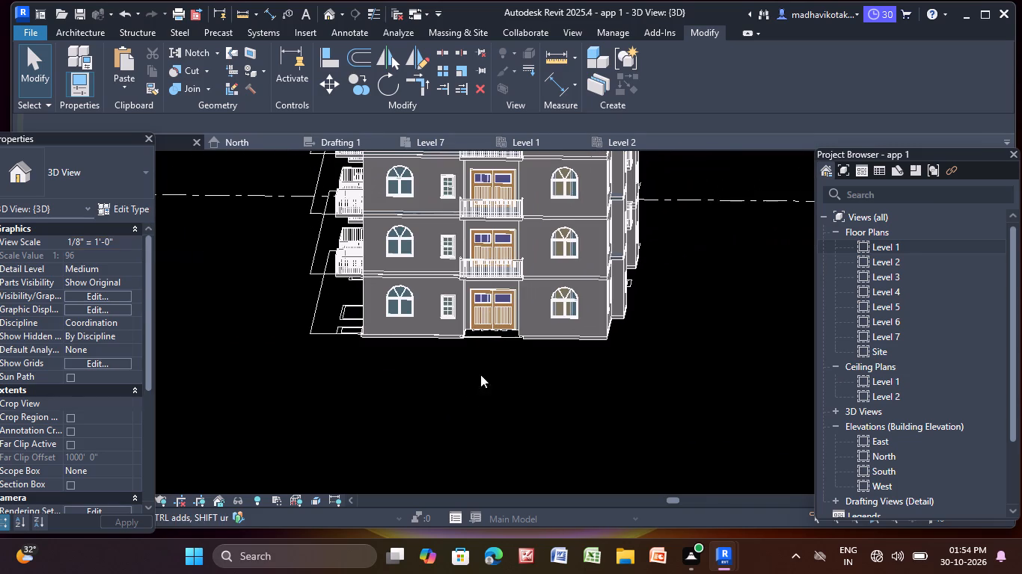
middle_drag(506, 361, 521, 352)
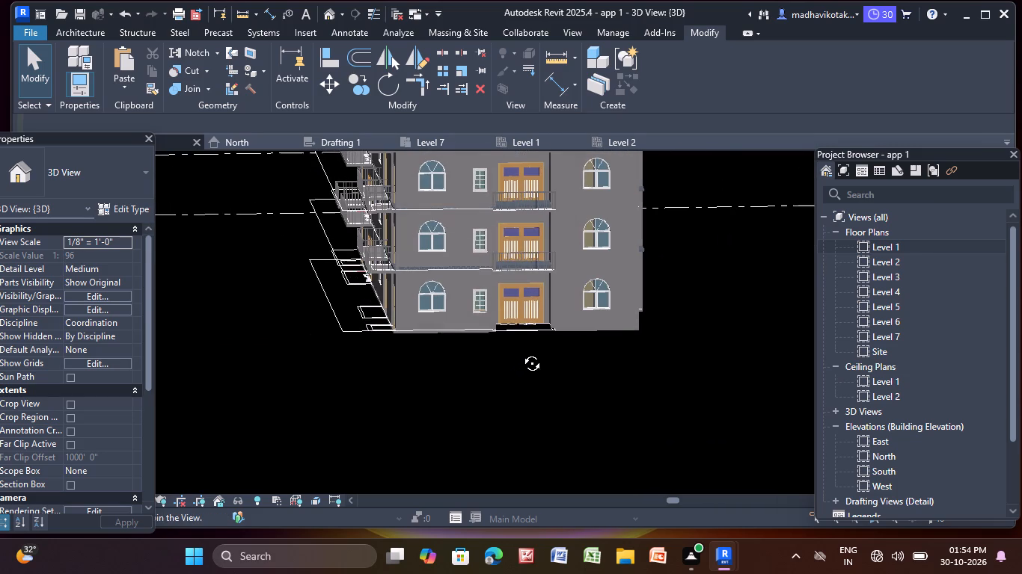
middle_drag(521, 352, 508, 351)
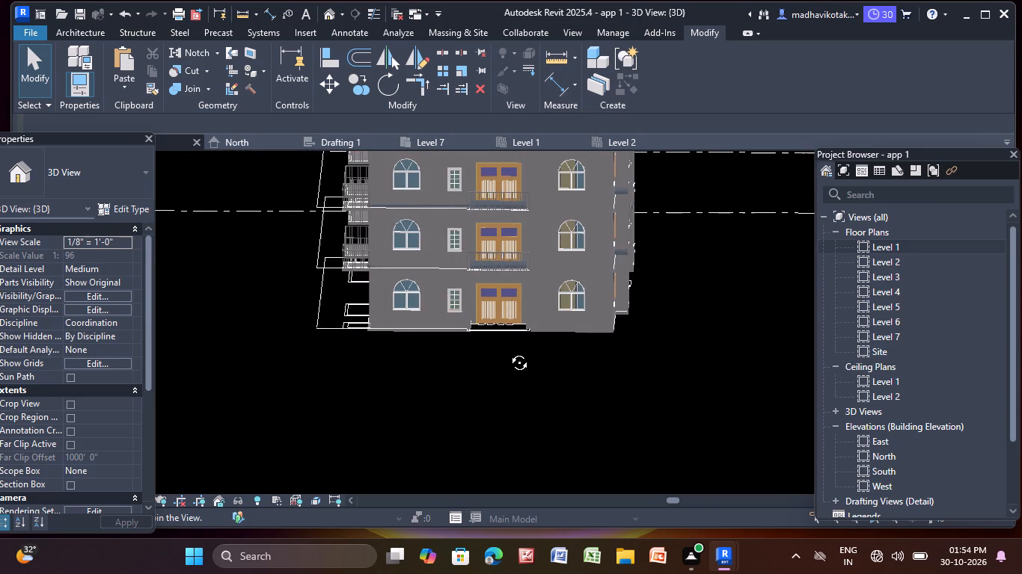
middle_drag(508, 351, 515, 348)
On the Level 1 floor plan, start a floor and sketch a rectangular boundary about 92' wide around the whole building.
double_click(881, 246)
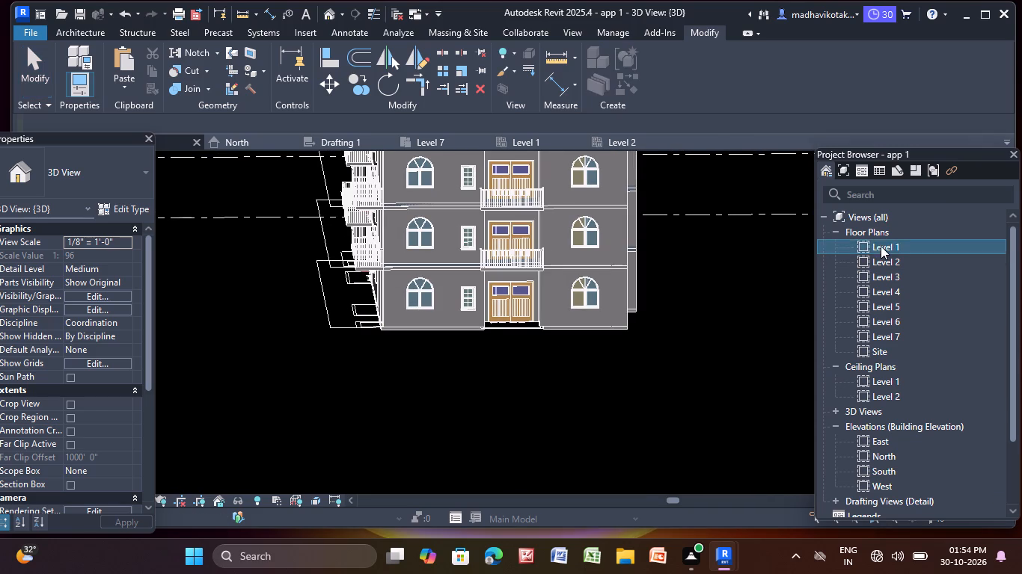
scroll(719, 277, down, 14)
middle_drag(651, 328, 536, 395)
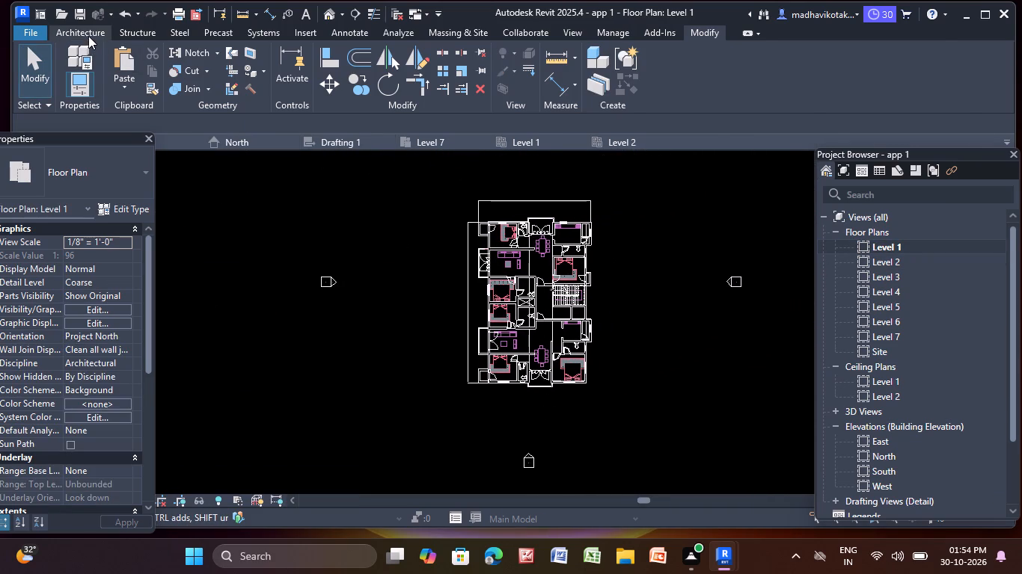
click(88, 35)
click(293, 90)
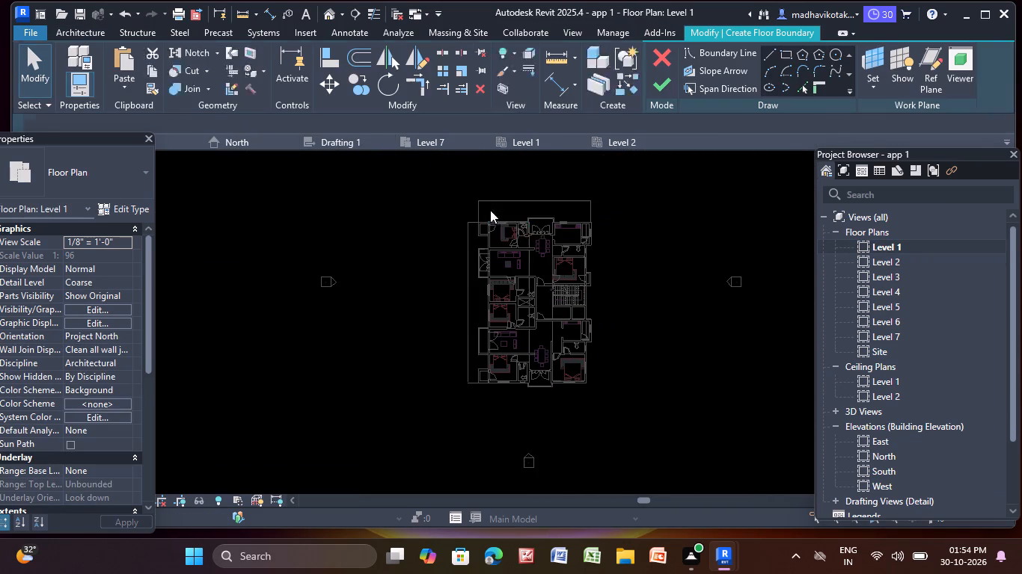
click(788, 51)
click(417, 188)
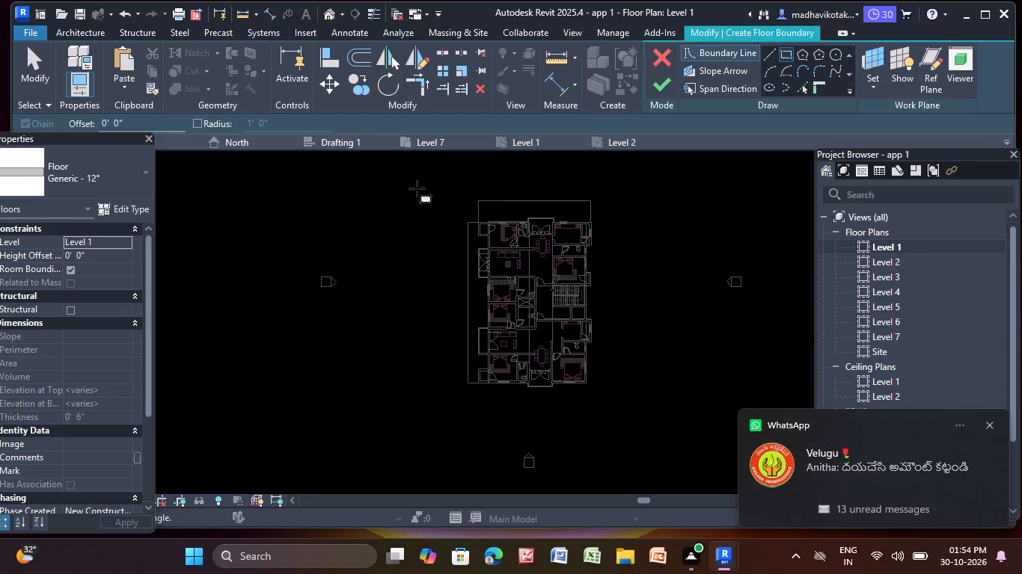
click(641, 438)
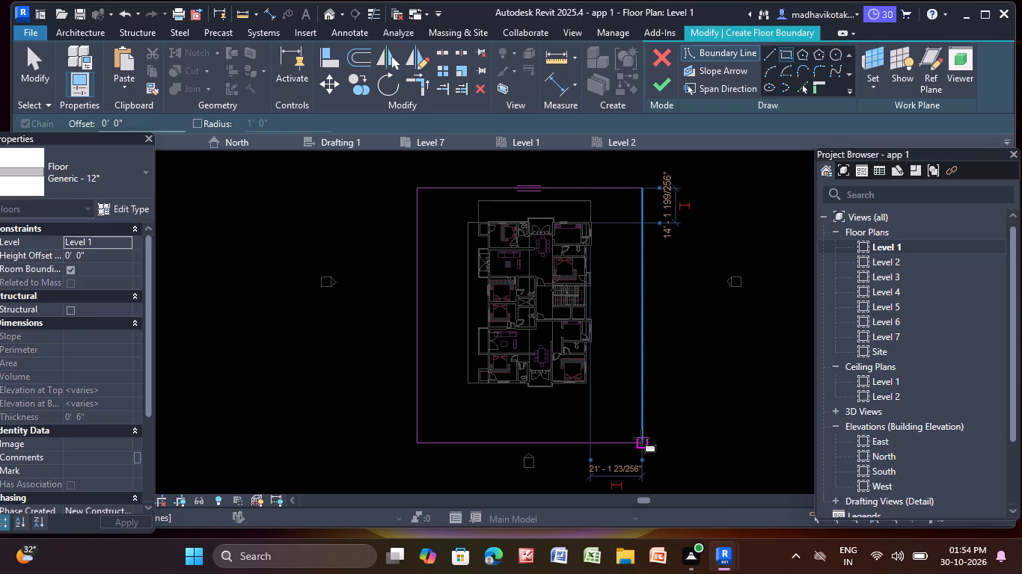
key(Escape)
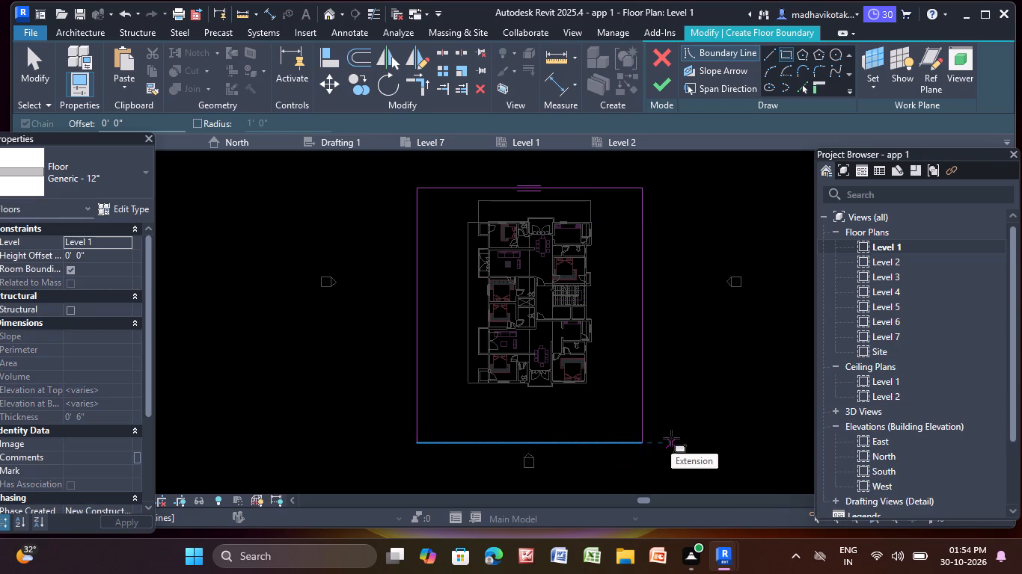
key(Escape)
click(612, 439)
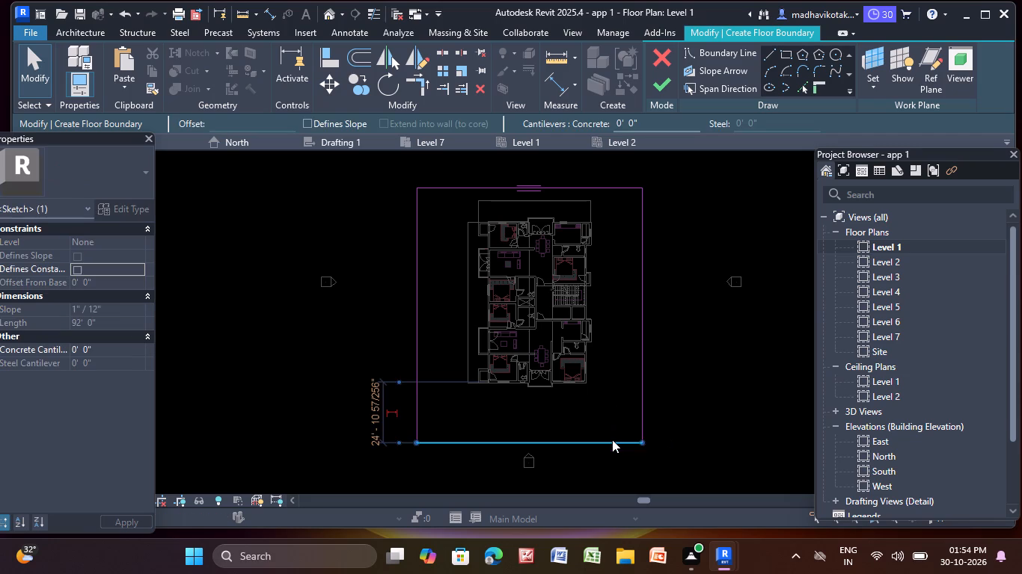
key(Escape)
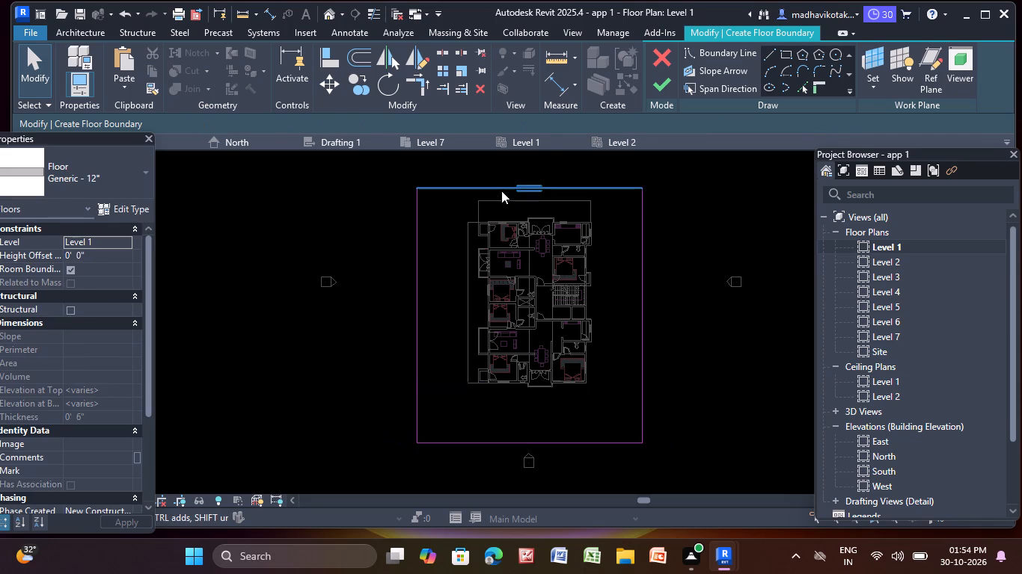
Set the distance between the north floor boundary line and the building's north wall to 24'.
click(501, 191)
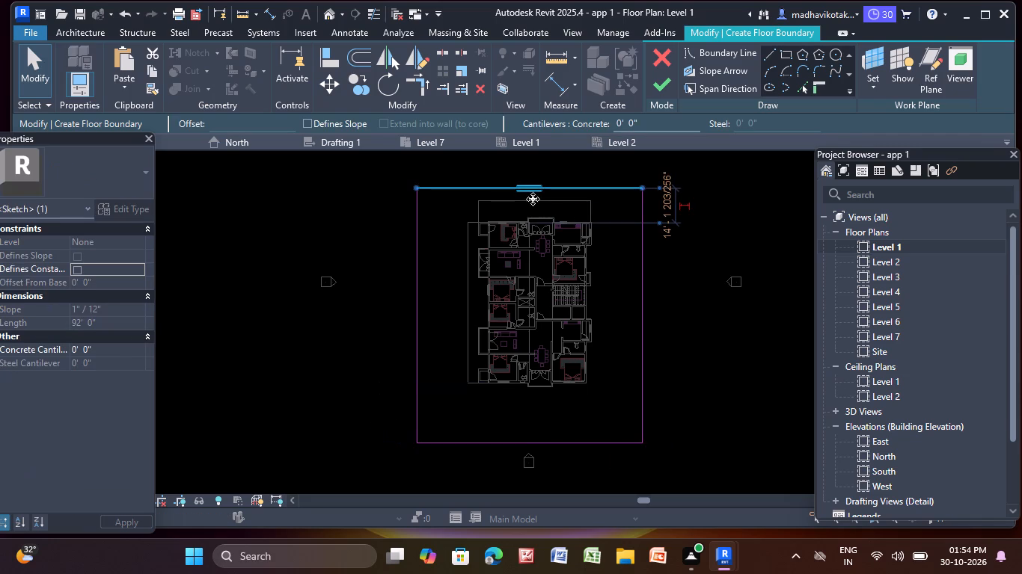
scroll(673, 194, up, 4)
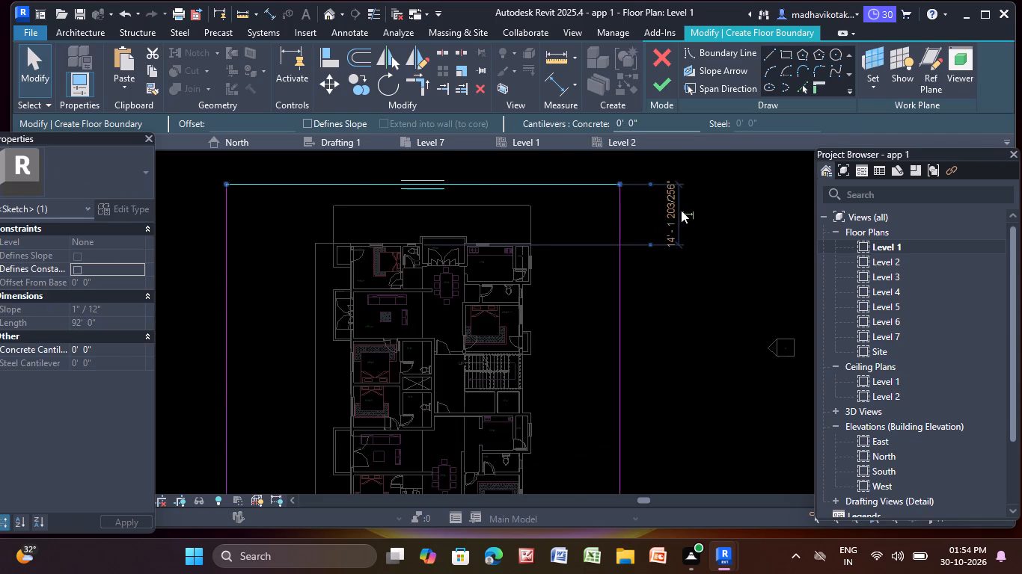
scroll(681, 210, up, 4)
click(672, 210)
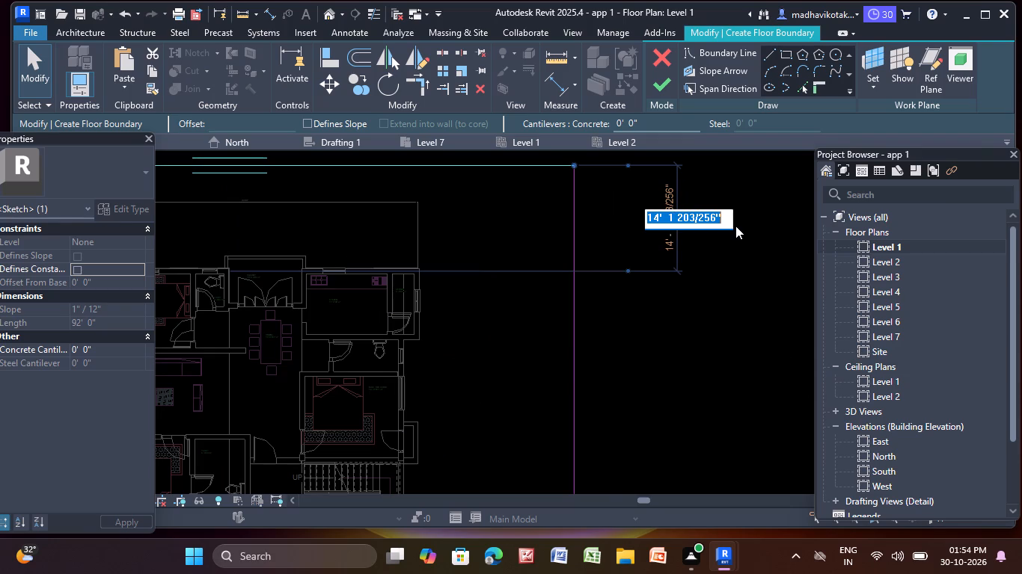
click(727, 223)
key(BackSpace)
key(BackSpace)
key(BackSpace)
key(BackSpace)
key(BackSpace)
key(BackSpace)
key(BackSpace)
key(BackSpace)
key(BackSpace)
key(BackSpace)
key(BackSpace)
key(BackSpace)
key(BackSpace)
key(BackSpace)
key(BackSpace)
key(BackSpace)
key(BackSpace)
key(BackSpace)
key(BackSpace)
key(BackSpace)
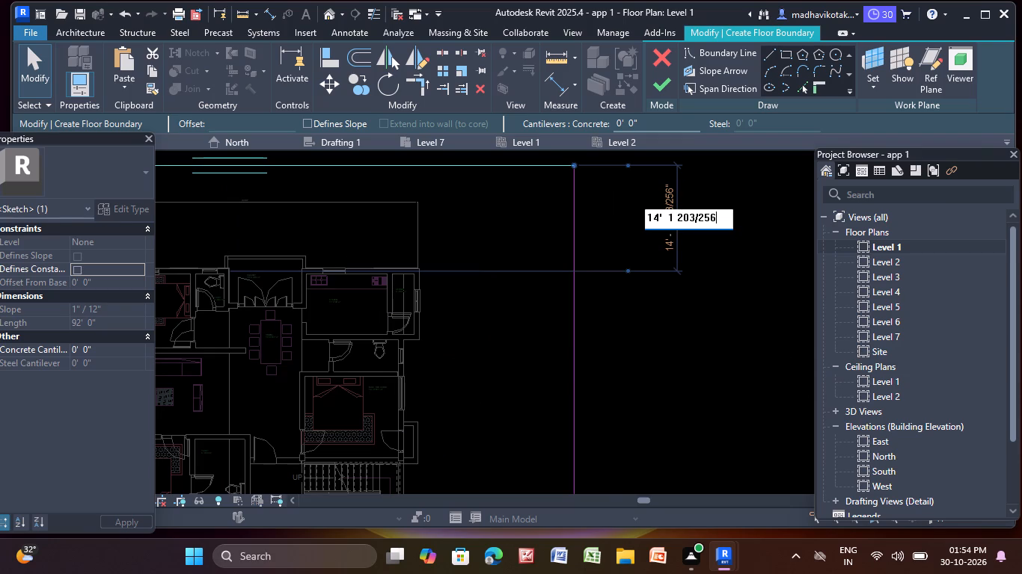
text(24')
key(Return)
click(690, 345)
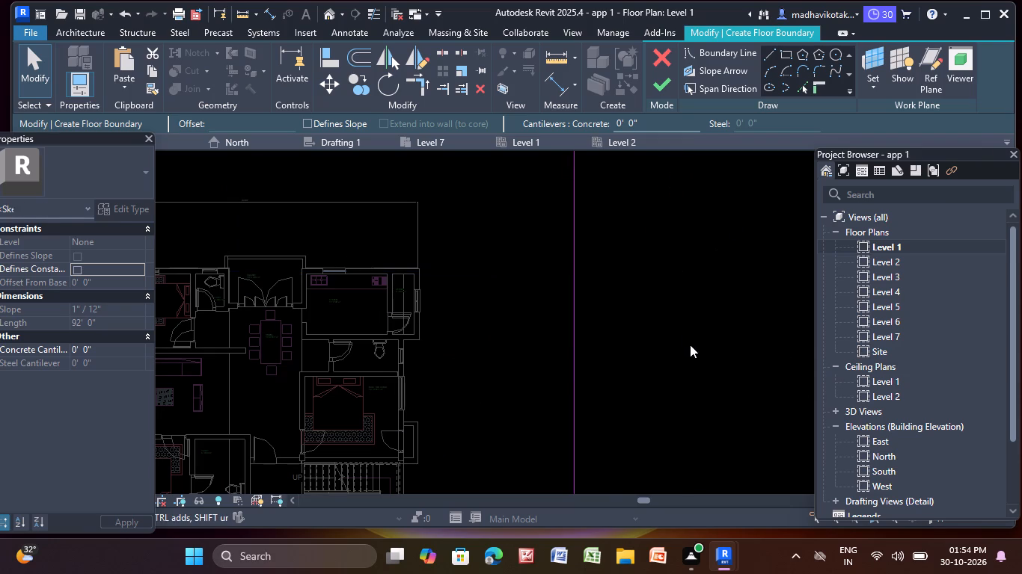
Set the distance between the east floor boundary line and the building's east wall to 24'.
scroll(690, 345, down, 8)
middle_drag(690, 345, 640, 226)
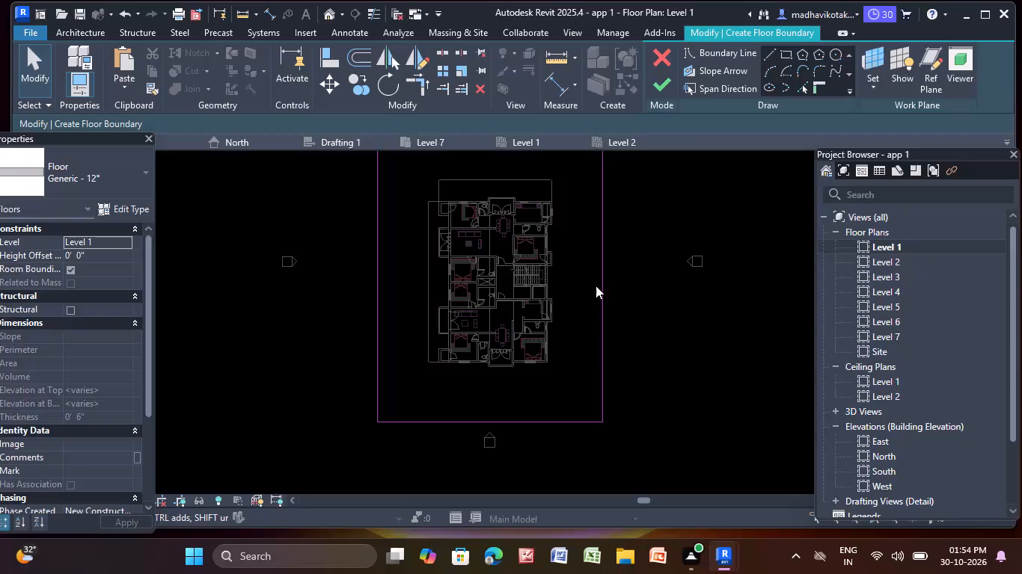
click(599, 283)
middle_drag(580, 457, 576, 408)
middle_click(590, 401)
scroll(590, 401, up, 4)
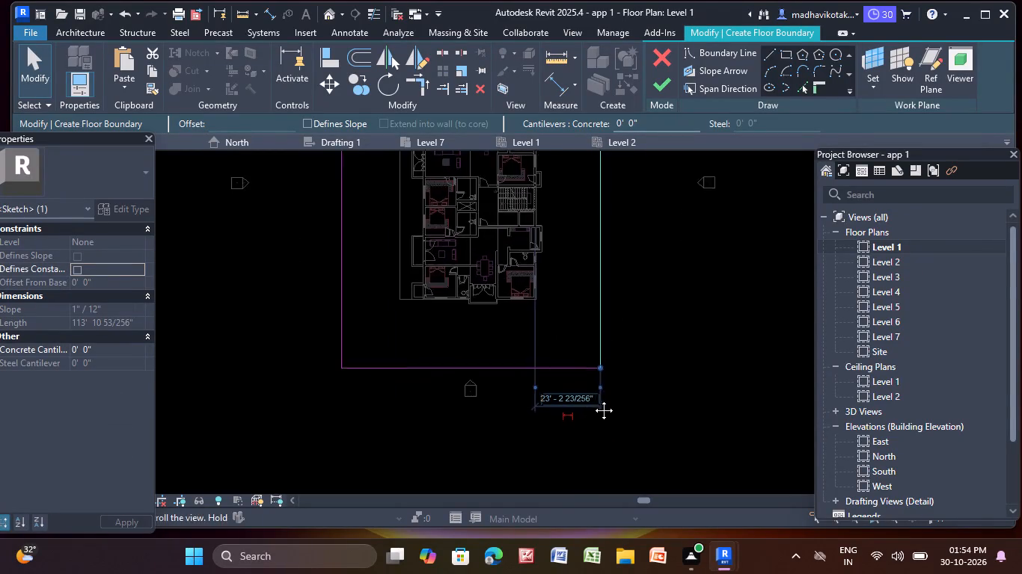
scroll(593, 399, up, 6)
click(558, 417)
scroll(558, 417, down, 4)
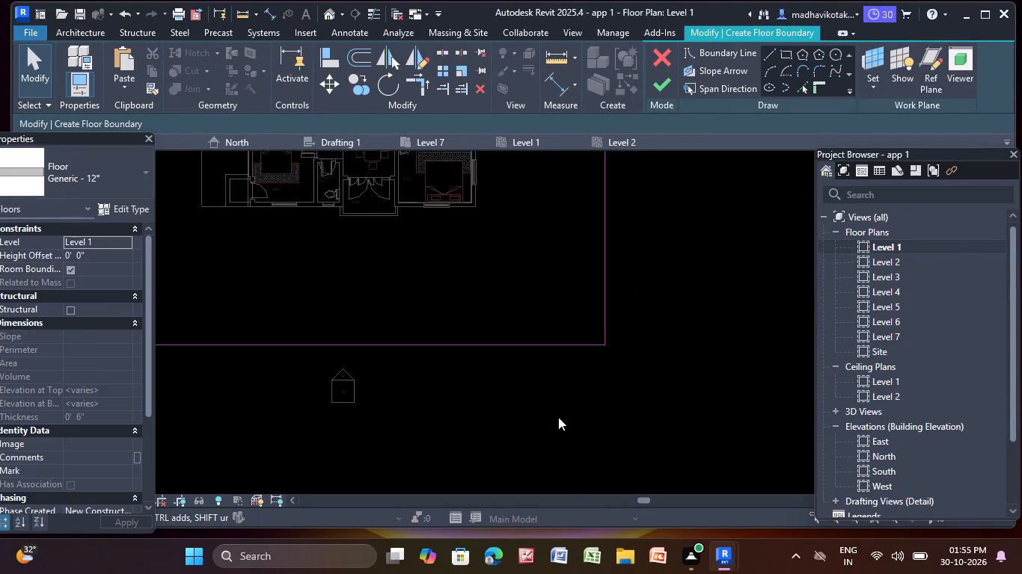
scroll(558, 417, down, 3)
key(Escape)
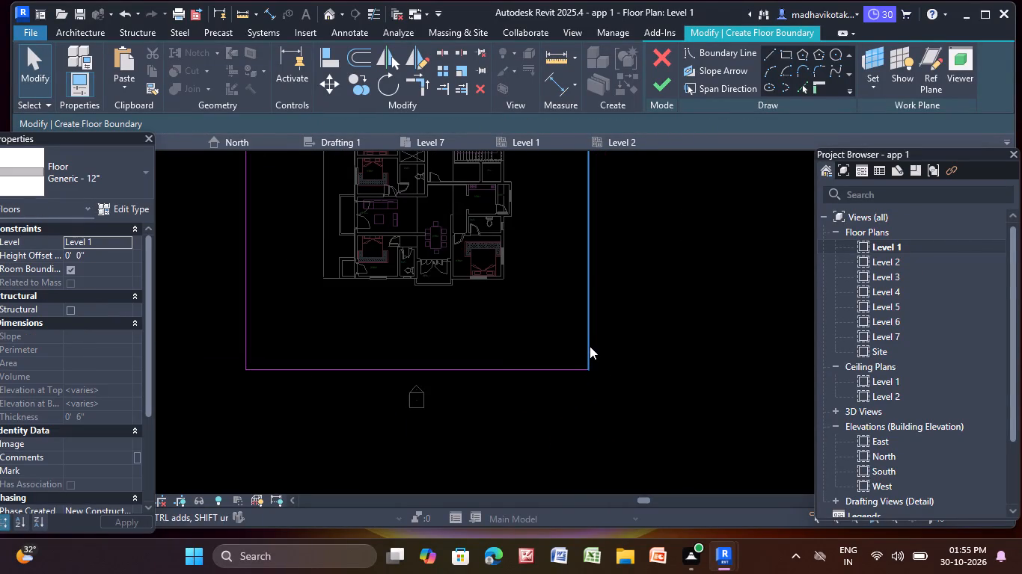
click(590, 346)
scroll(590, 346, down, 1)
click(574, 385)
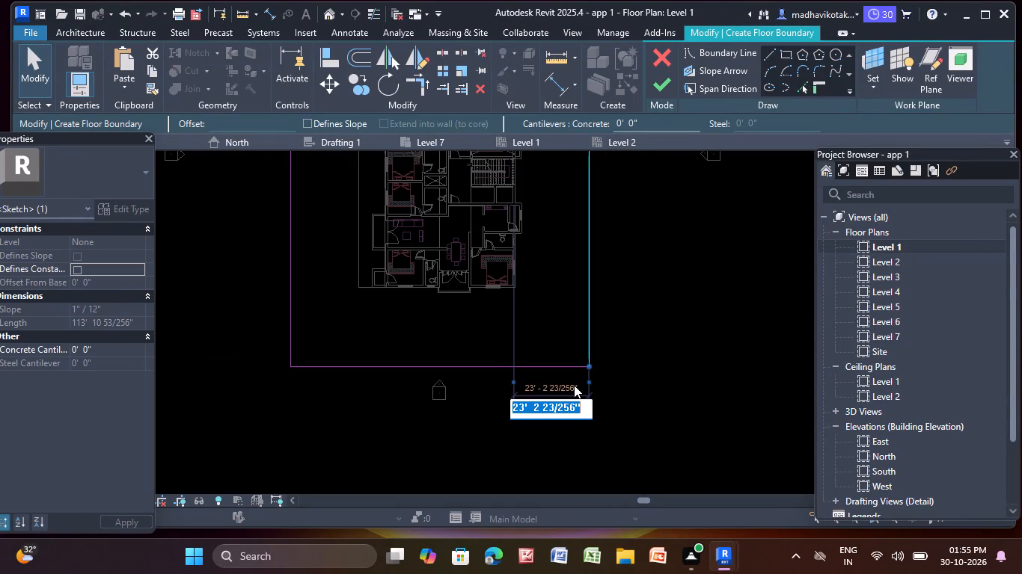
key(BackSpace)
text(24)
key(apostrophe)
key(Return)
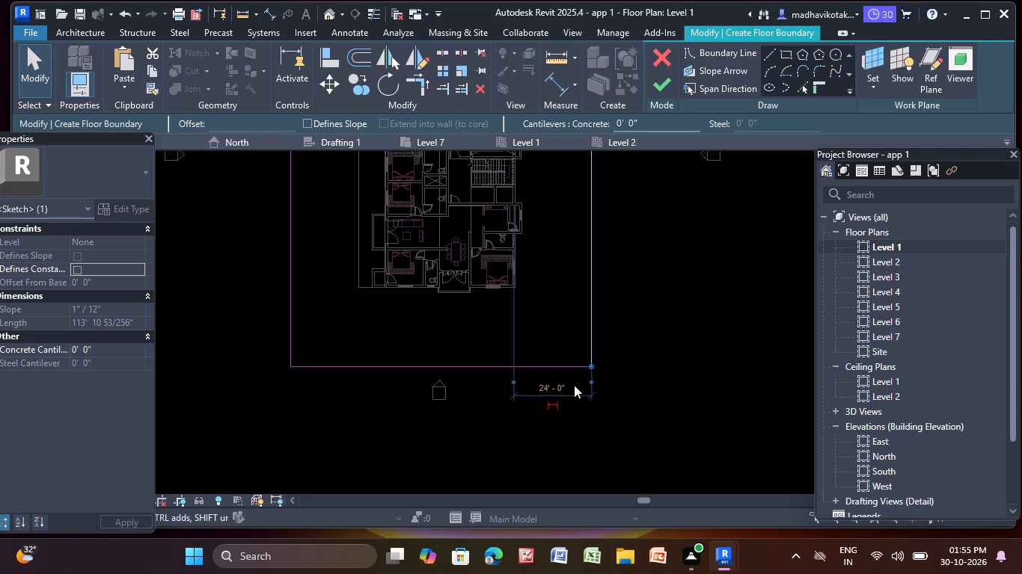
click(348, 428)
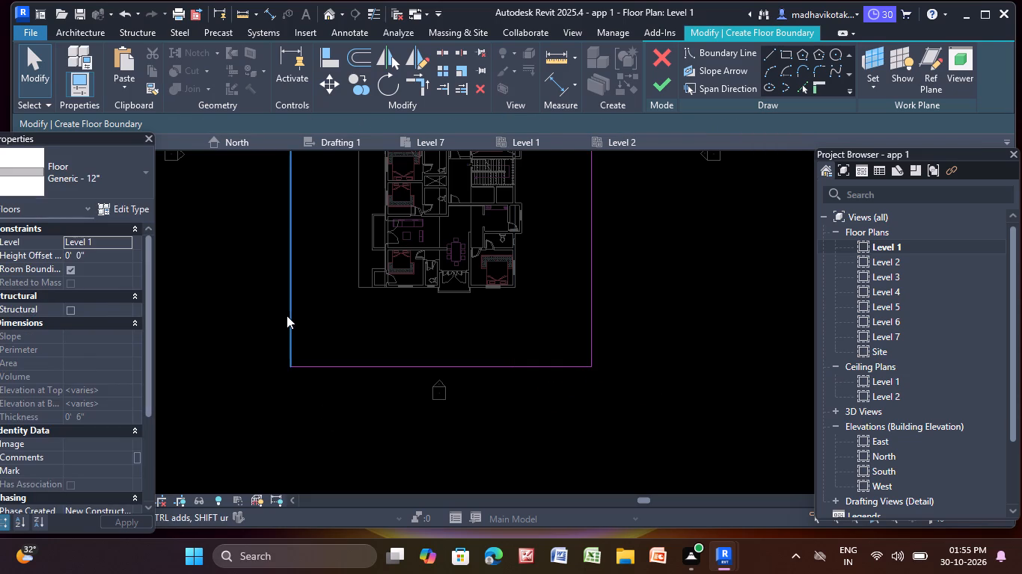
Set the distance between the west floor boundary line and the building wall to 24'.
click(287, 315)
scroll(284, 317, down, 4)
middle_drag(284, 317, 285, 422)
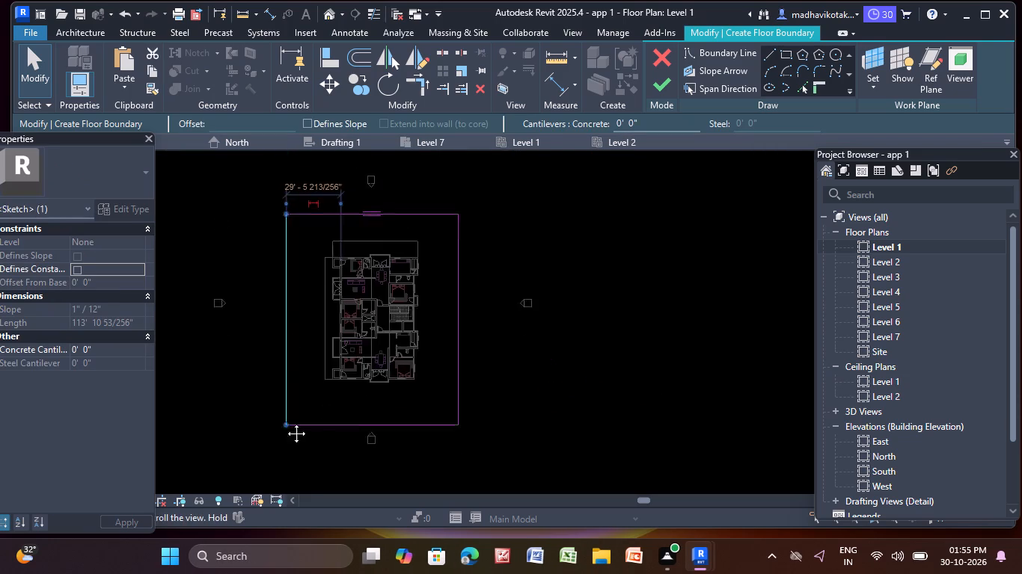
middle_drag(285, 422, 283, 534)
scroll(295, 317, up, 7)
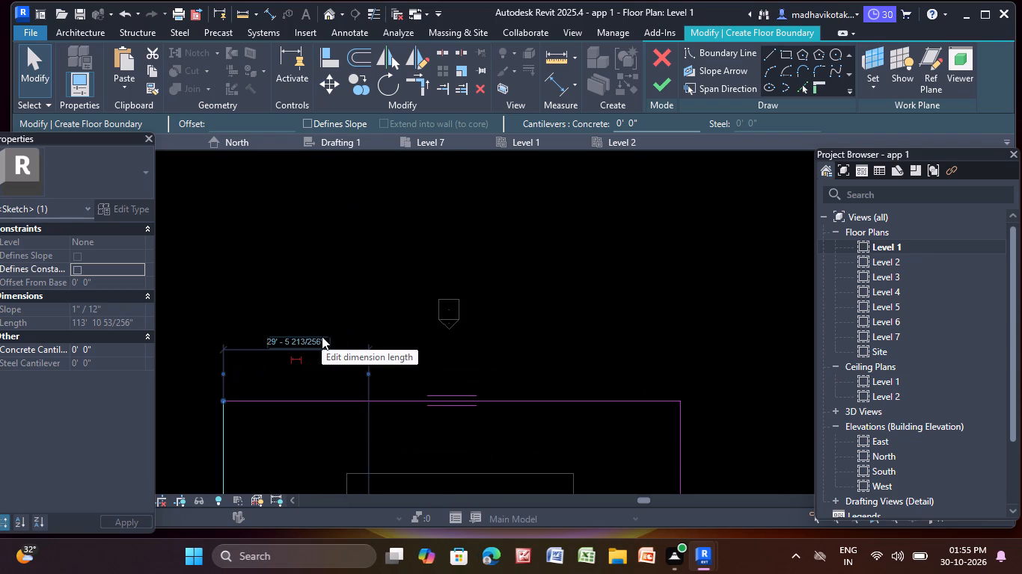
click(322, 336)
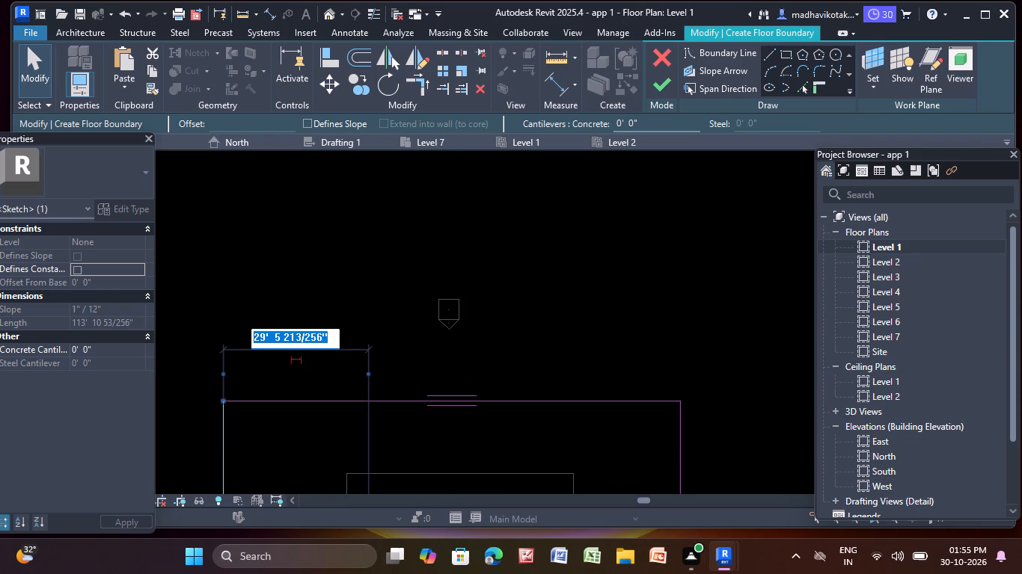
scroll(322, 336, up, 2)
key(BackSpace)
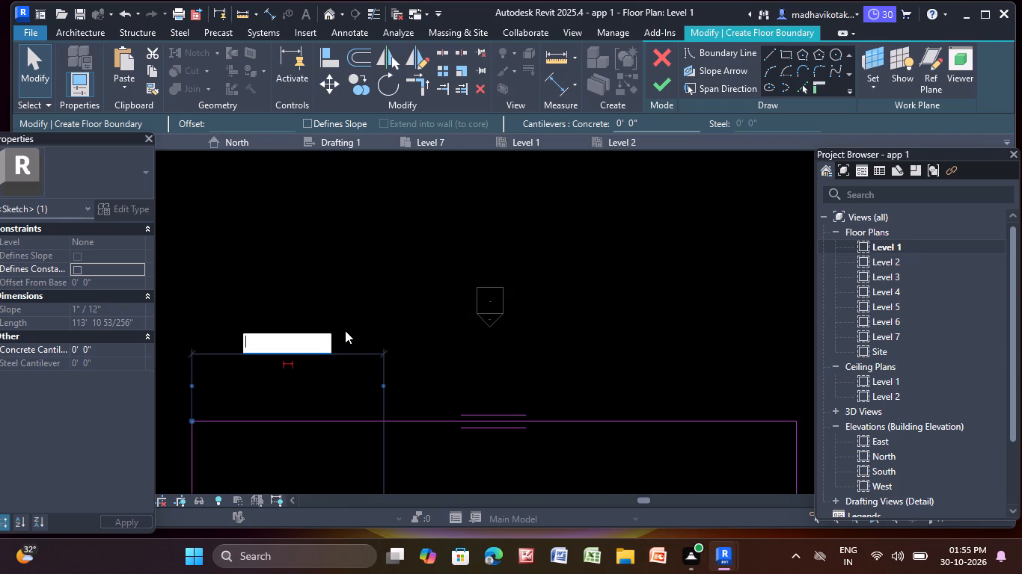
key(2)
key(4)
key(apostrophe)
key(Return)
click(357, 253)
Finish the floor boundary sketch to create the ground slab around the building.
scroll(357, 252, down, 5)
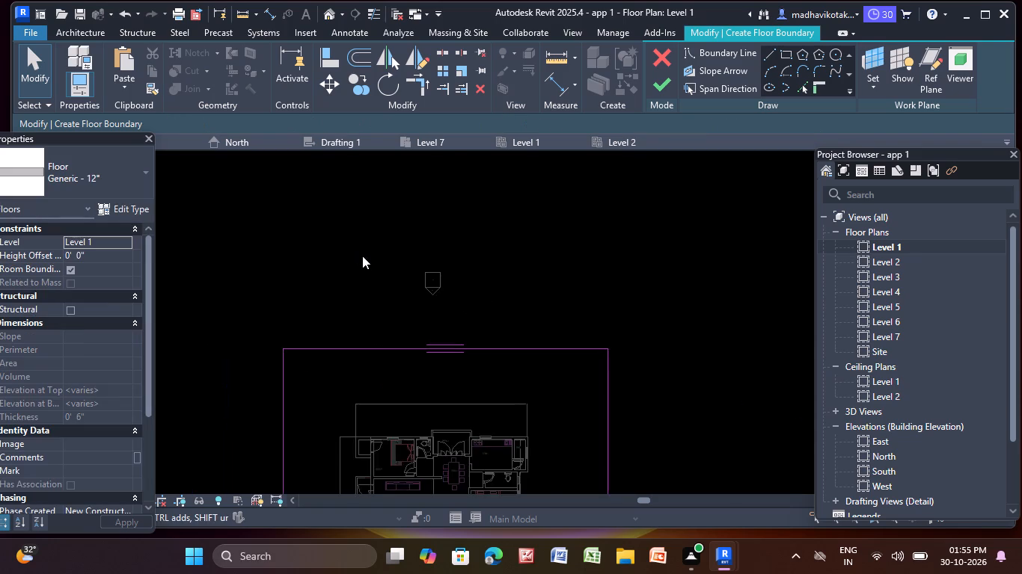
scroll(362, 256, down, 4)
middle_drag(382, 278, 359, 168)
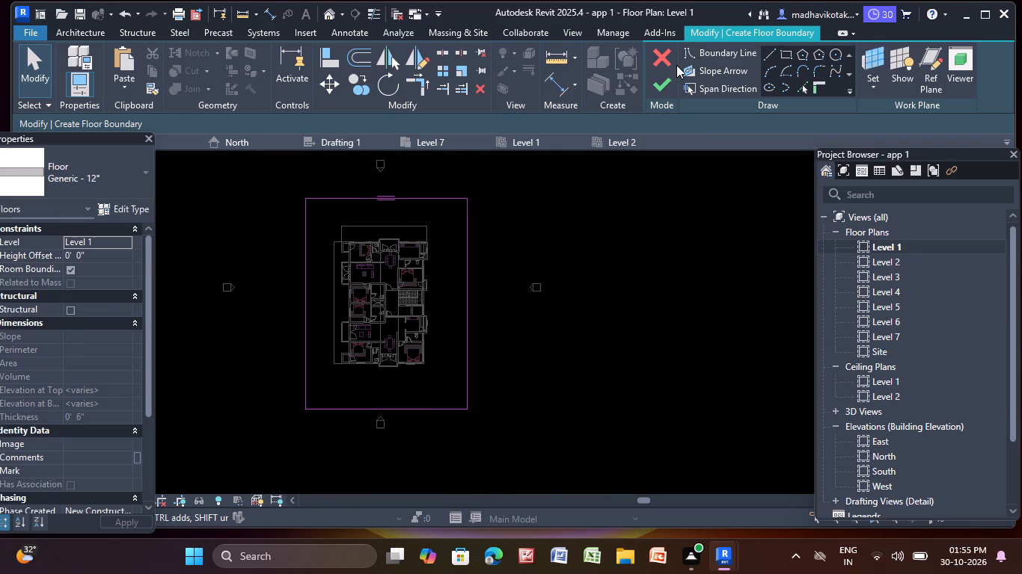
click(667, 87)
click(607, 244)
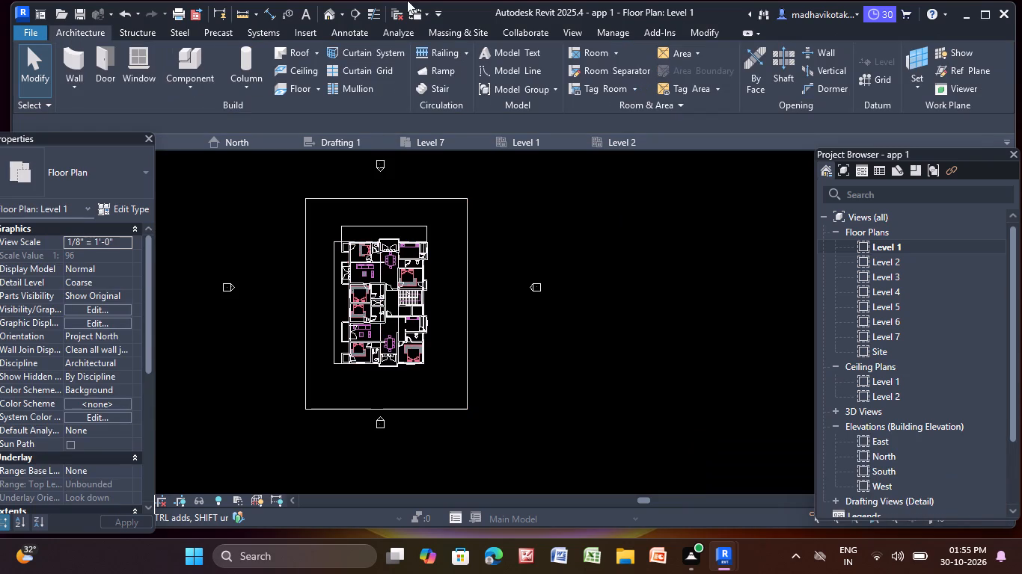
Examine the ground slab and the six-storey building's facades from several sides in the 3D view.
click(333, 21)
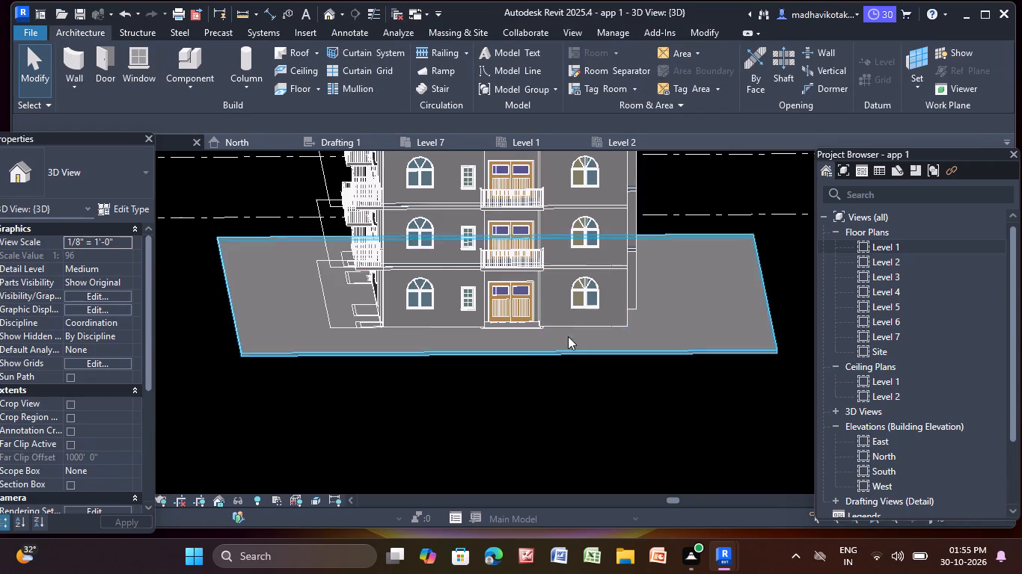
scroll(568, 336, down, 7)
shift+middle_drag(569, 389, 548, 382)
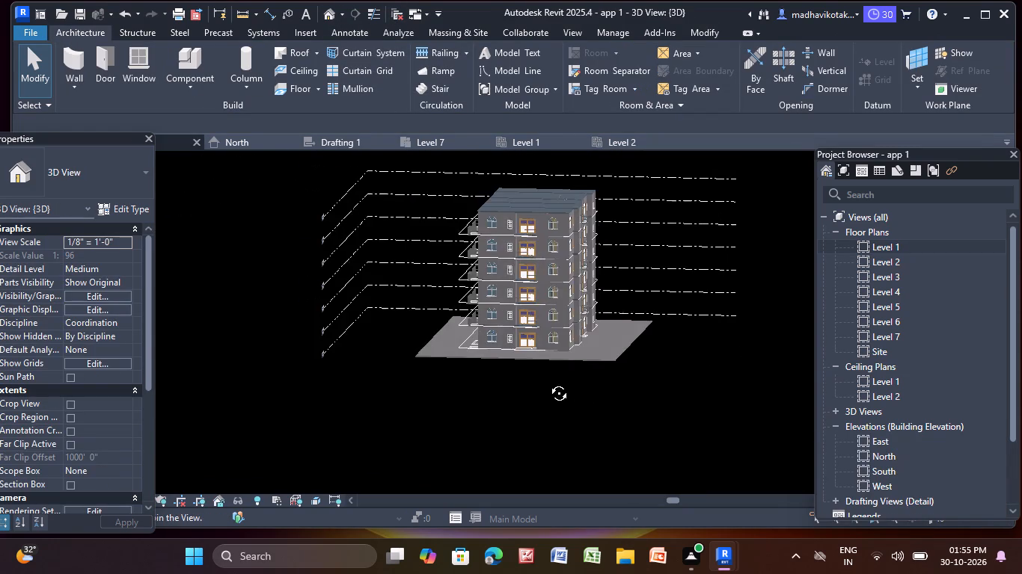
shift+middle_drag(548, 382, 563, 366)
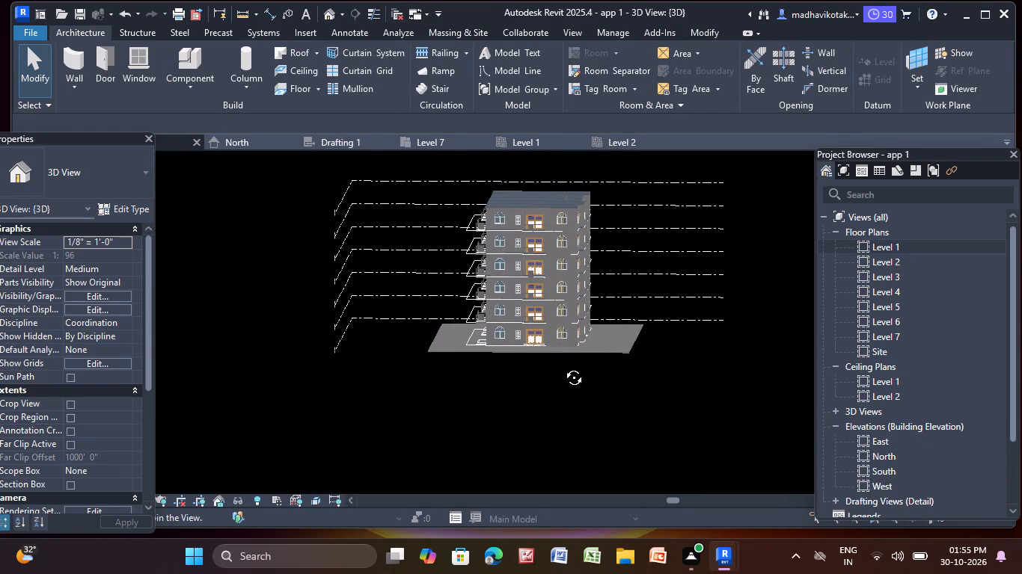
shift+middle_drag(563, 366, 570, 361)
shift+middle_drag(544, 353, 542, 336)
scroll(542, 336, up, 5)
scroll(585, 344, down, 3)
shift+middle_drag(516, 391, 673, 425)
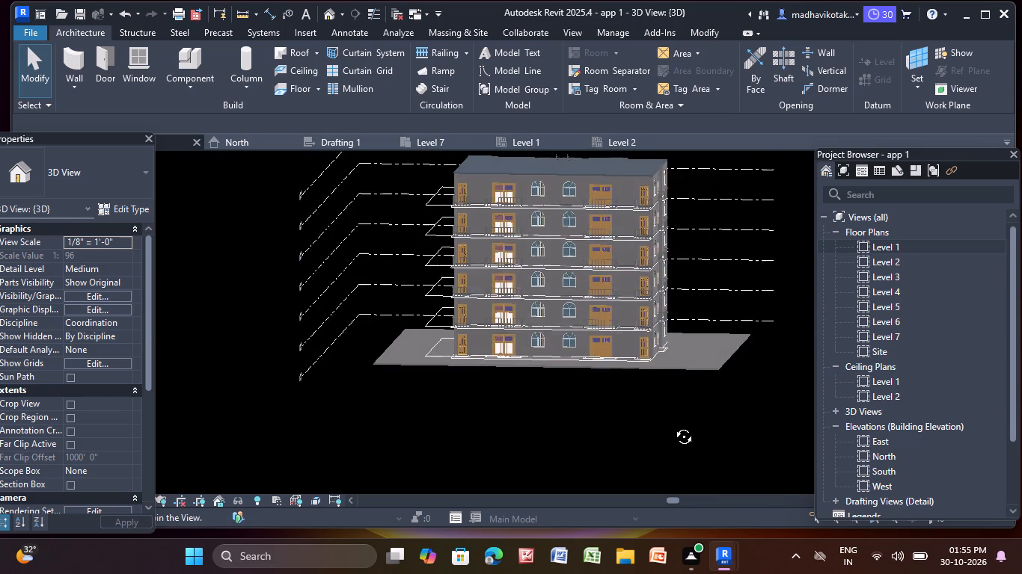
shift+middle_drag(673, 425, 693, 435)
middle_drag(572, 401, 569, 413)
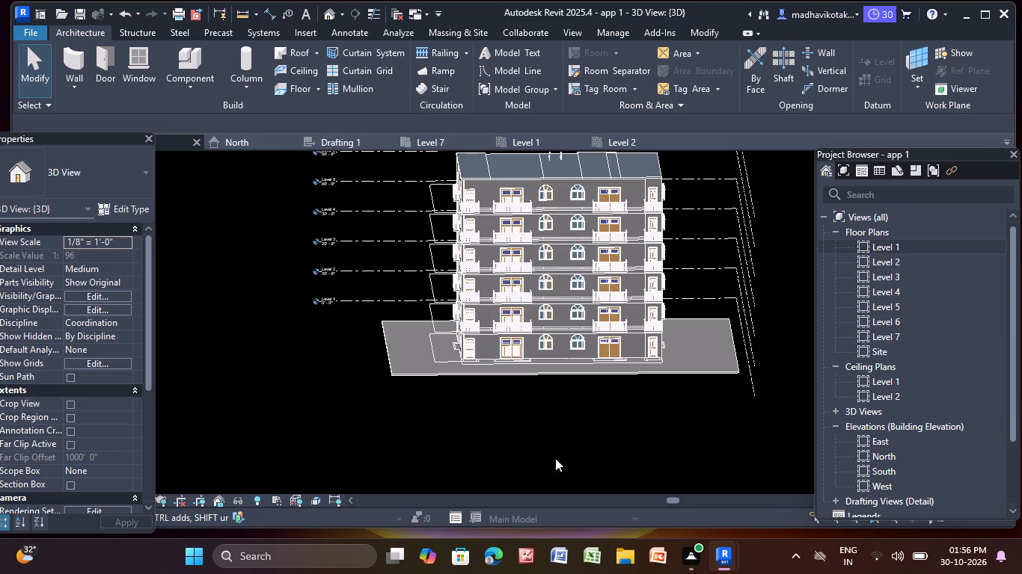
middle_drag(548, 428, 504, 466)
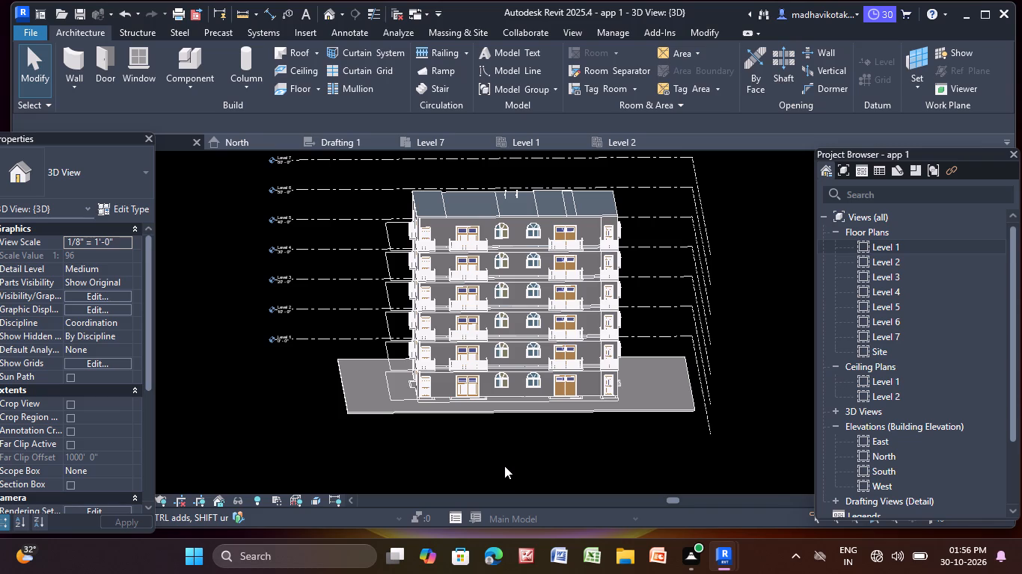
scroll(619, 276, up, 3)
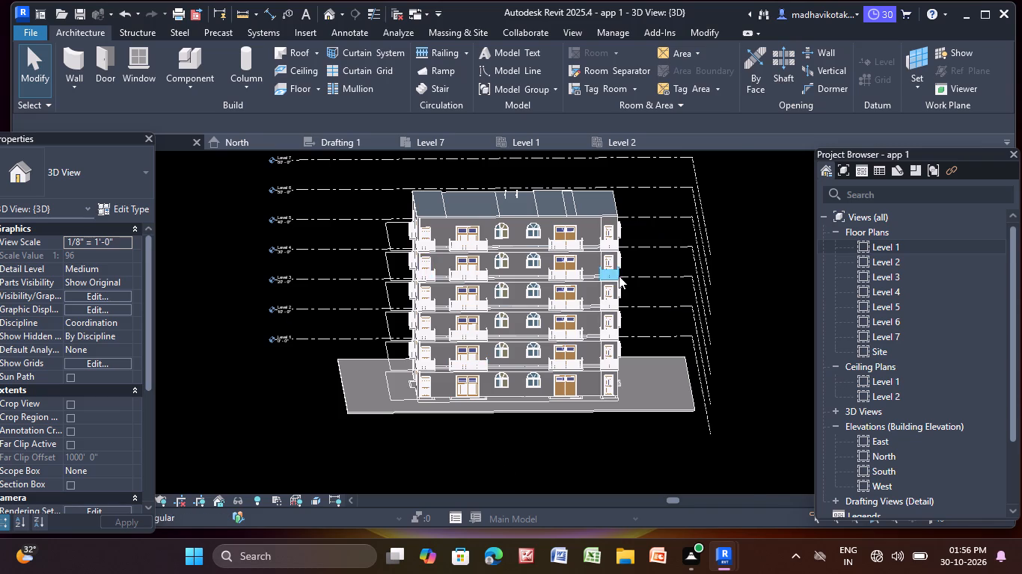
scroll(711, 282, down, 1)
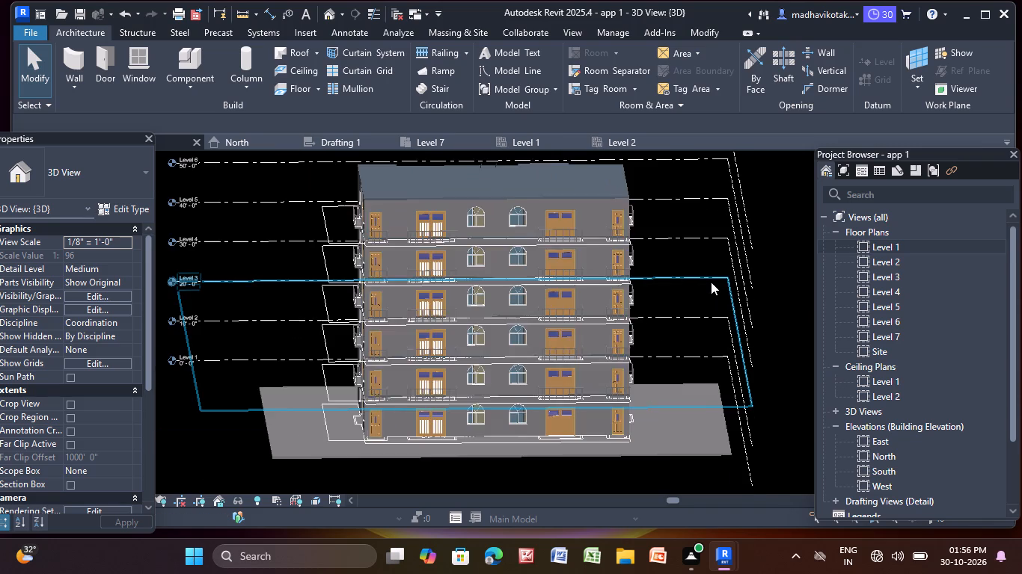
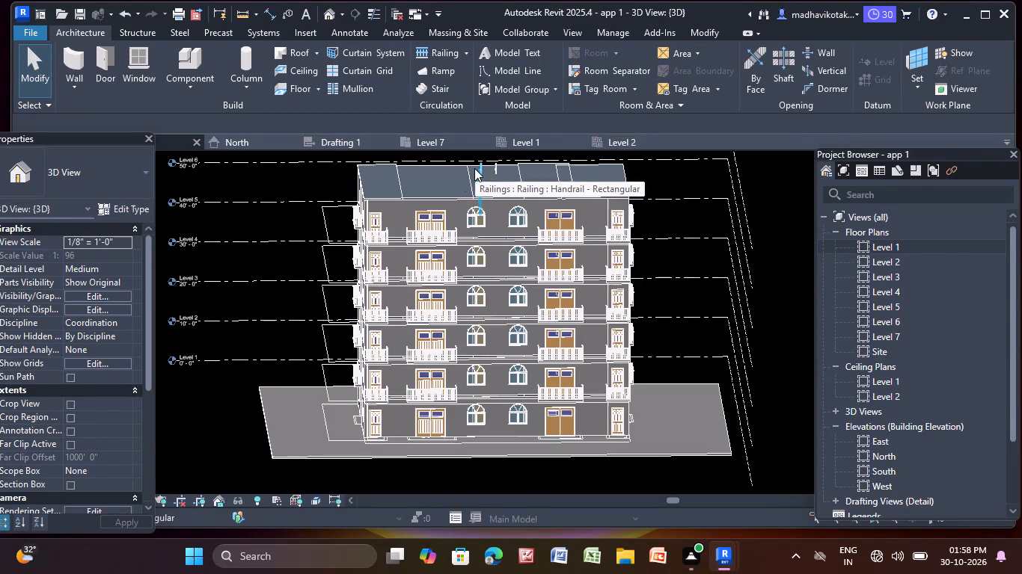
Start a new in-place model component in the Generic Models category, accepting the default name.
middle_drag(470, 283, 348, 270)
scroll(364, 265, up, 4)
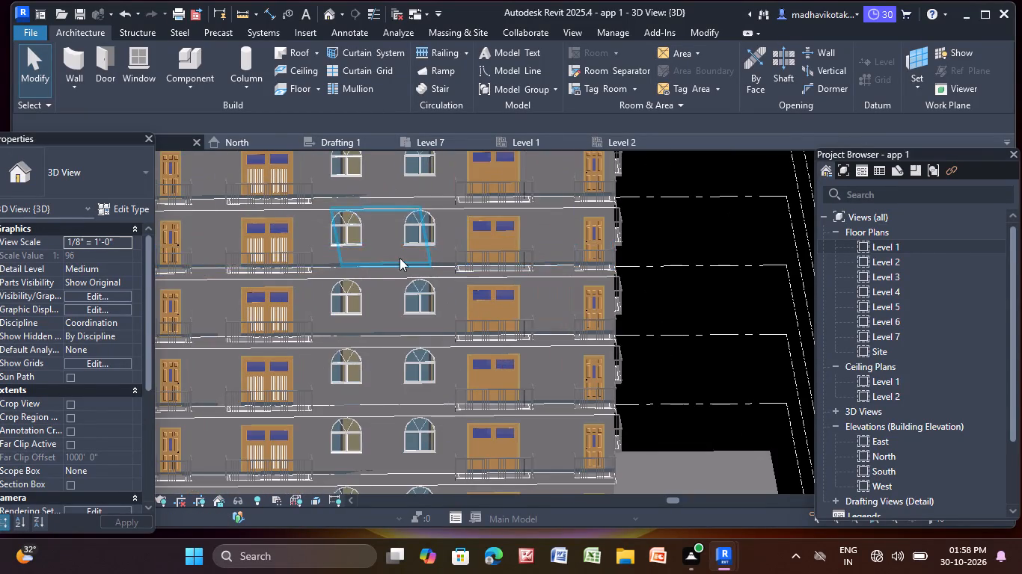
middle_drag(400, 258, 505, 226)
scroll(510, 229, down, 3)
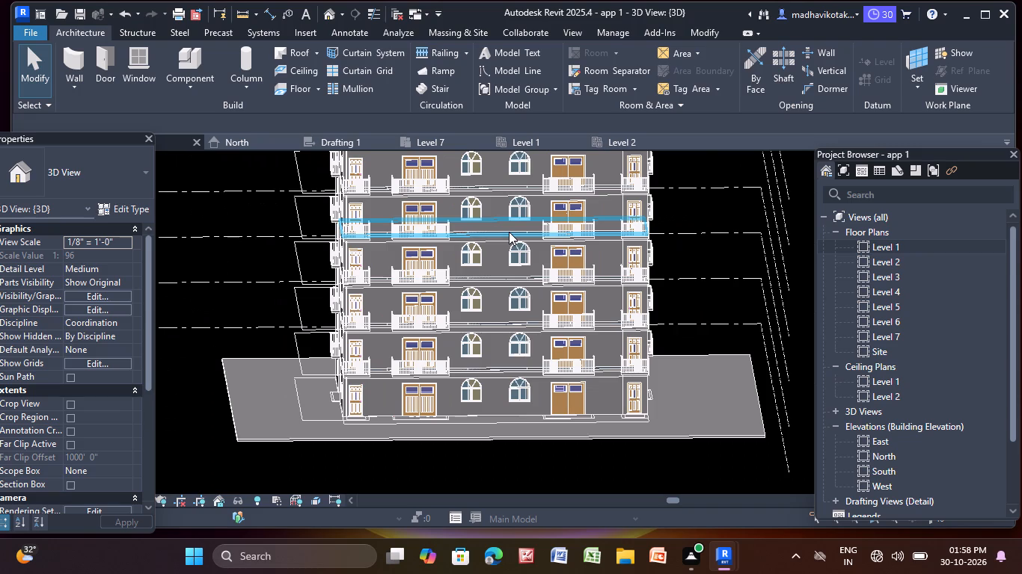
click(194, 79)
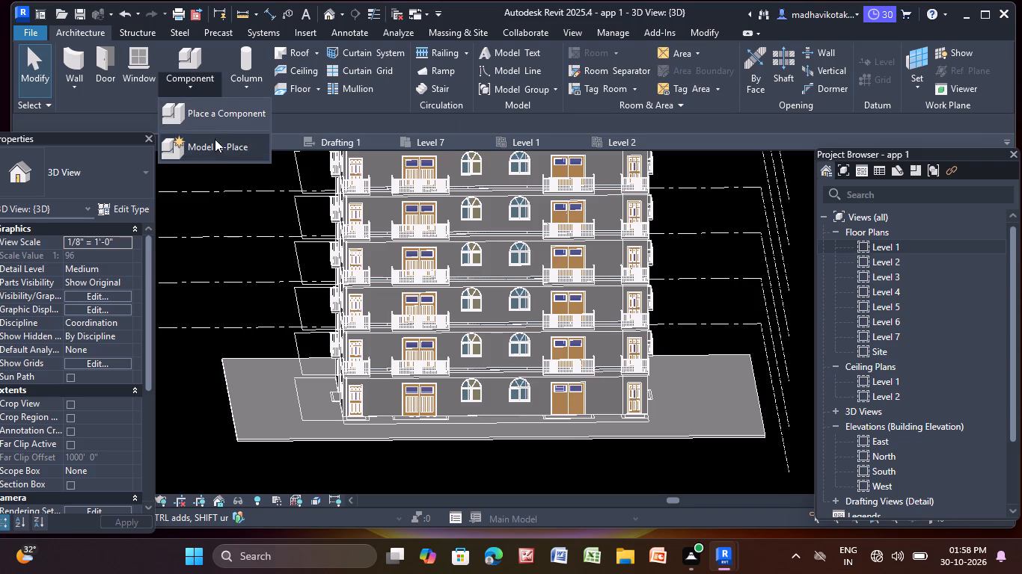
click(215, 145)
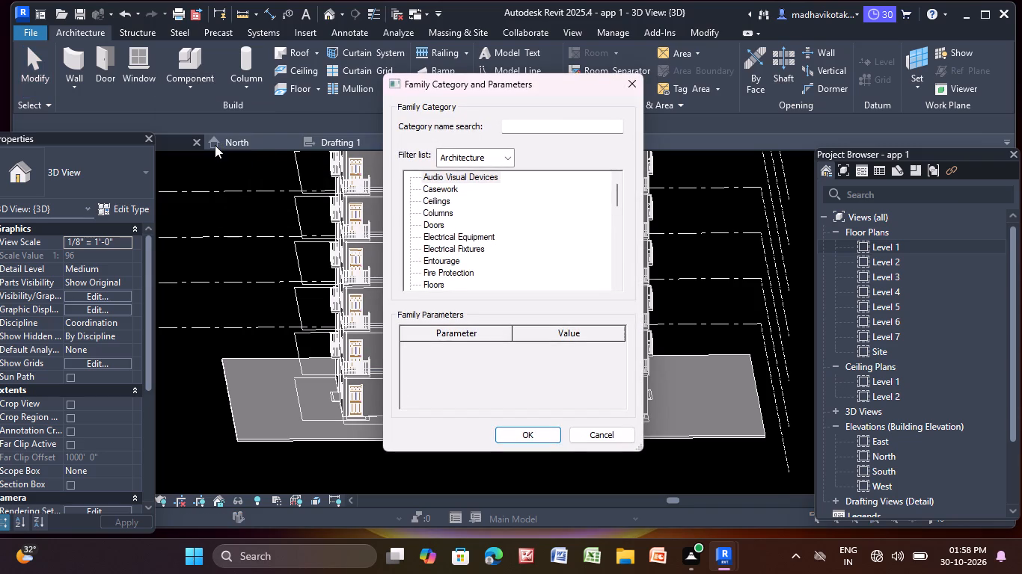
scroll(455, 261, down, 1)
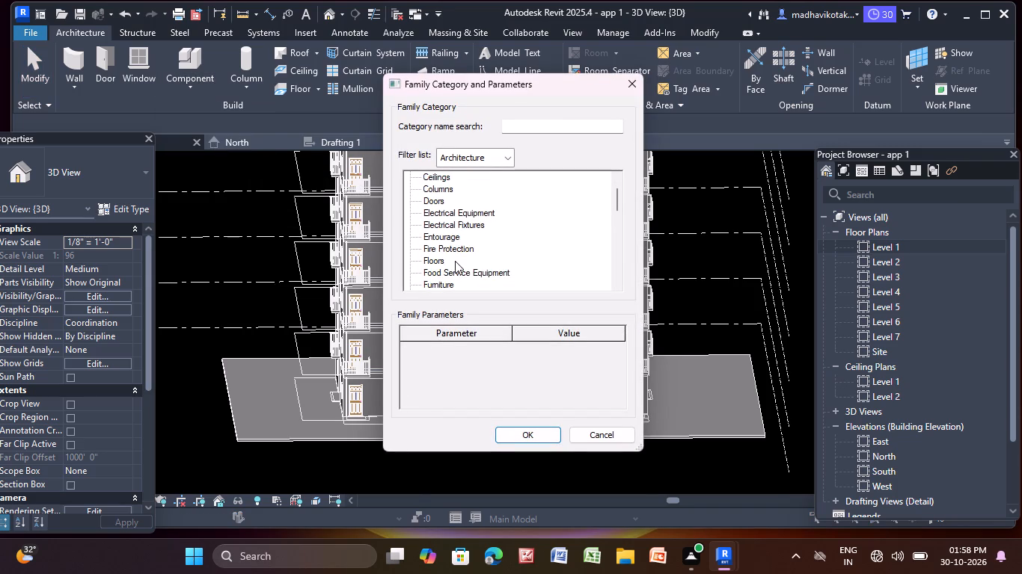
scroll(455, 261, down, 3)
click(453, 287)
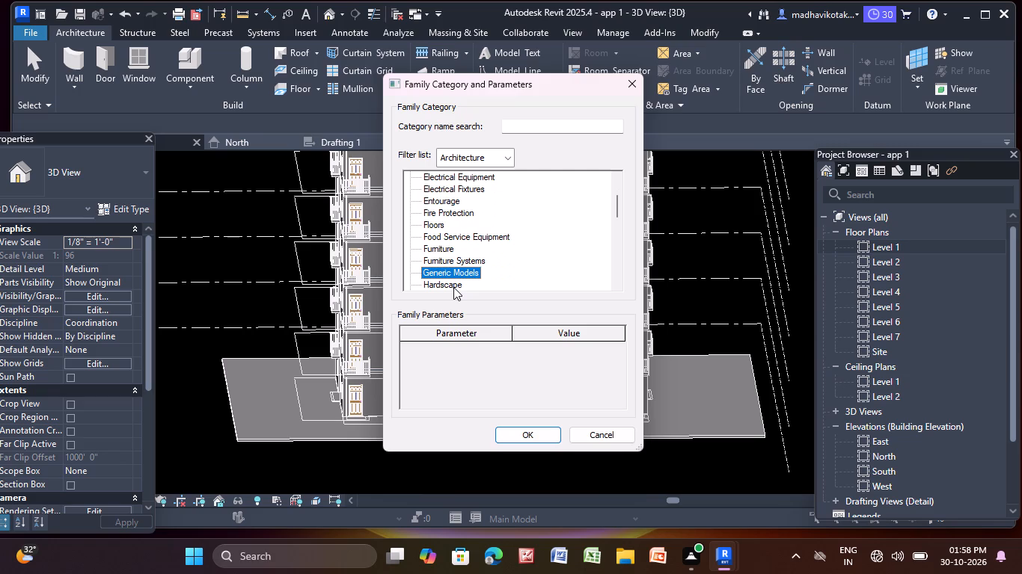
click(211, 306)
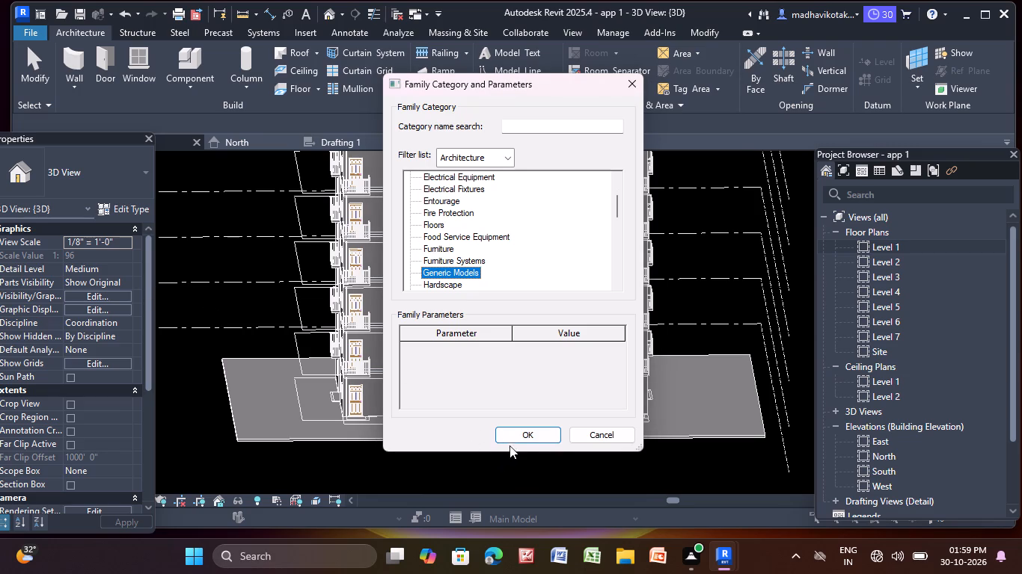
click(518, 432)
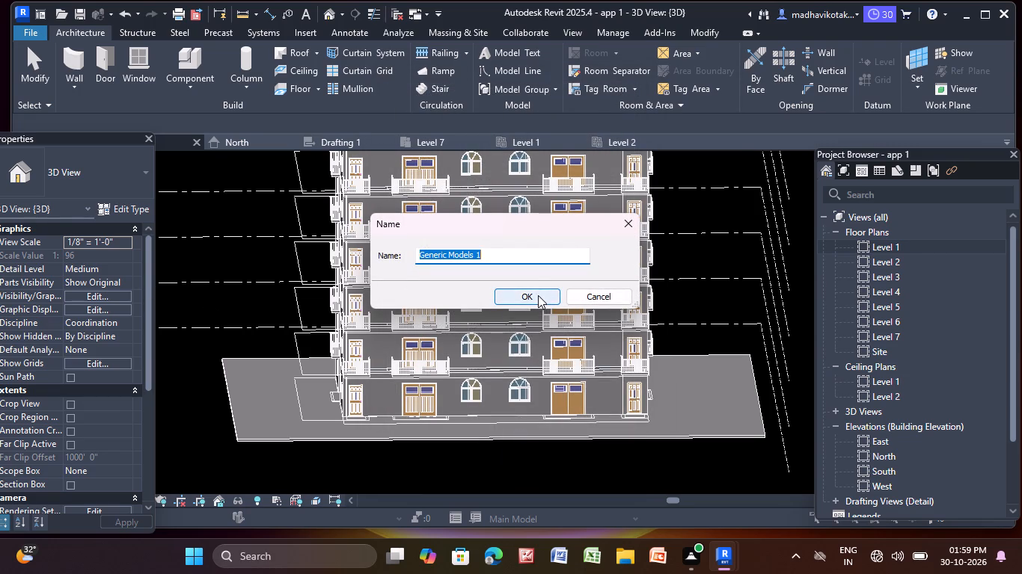
click(538, 295)
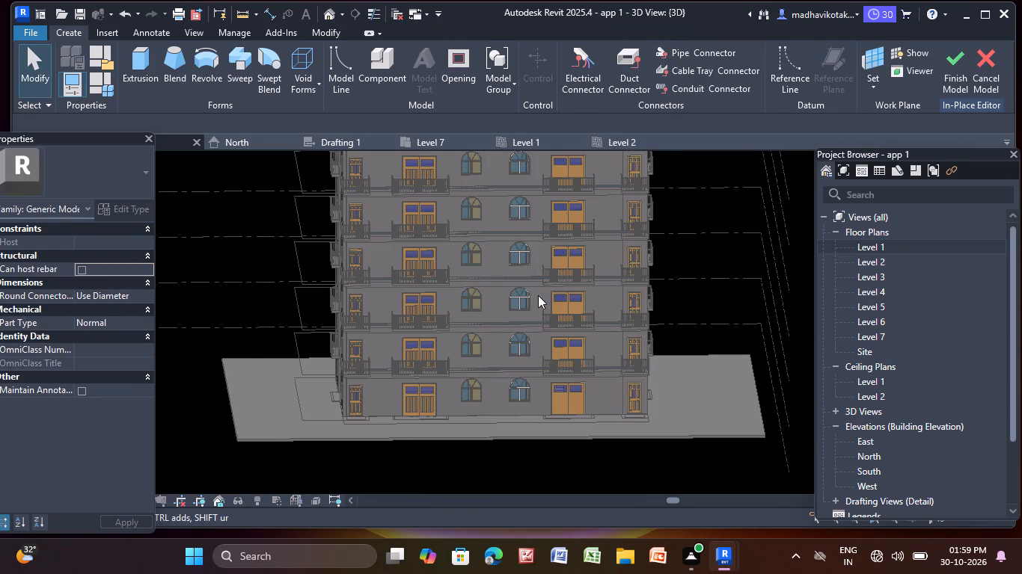
scroll(545, 323, down, 1)
middle_drag(563, 354, 568, 409)
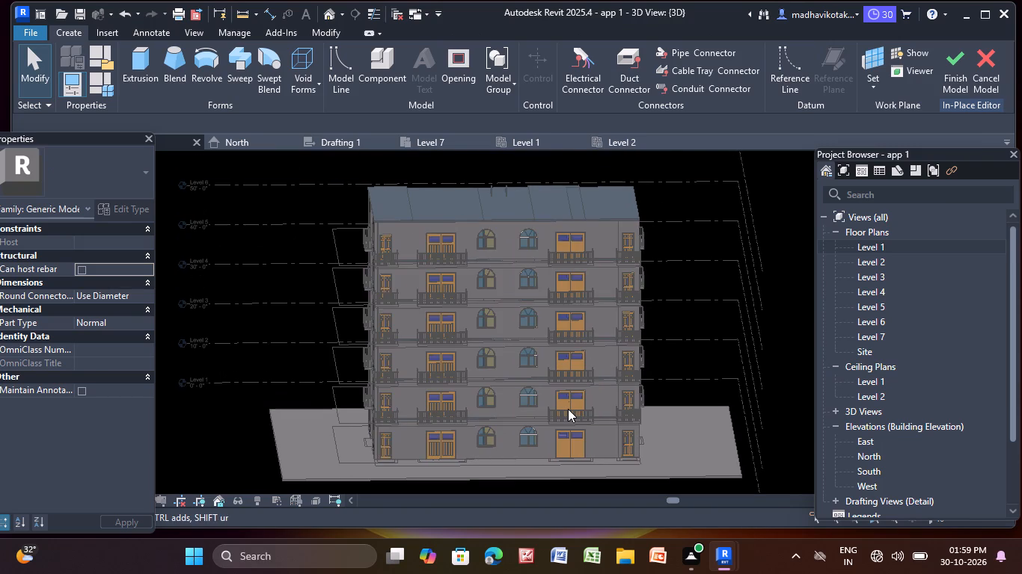
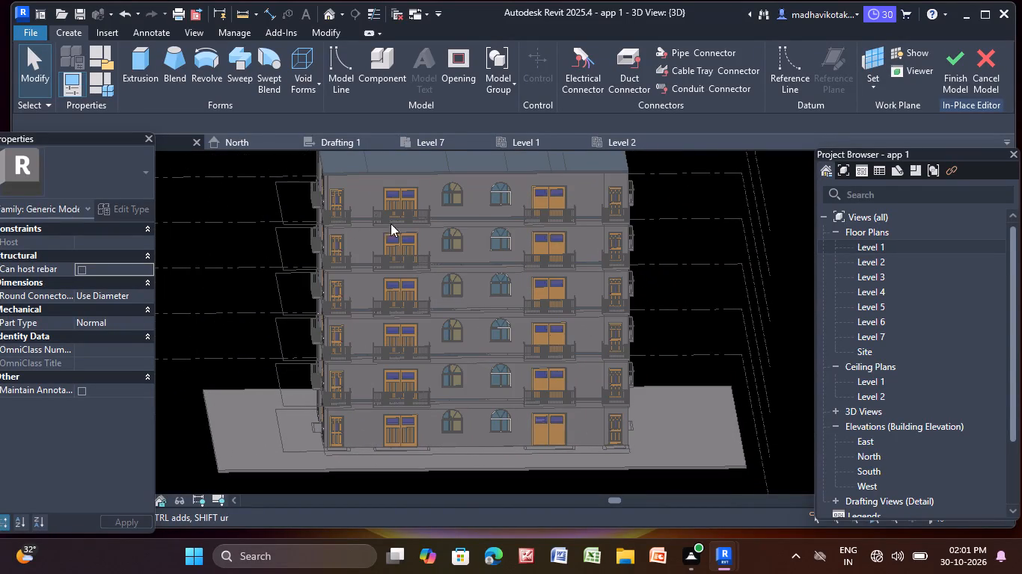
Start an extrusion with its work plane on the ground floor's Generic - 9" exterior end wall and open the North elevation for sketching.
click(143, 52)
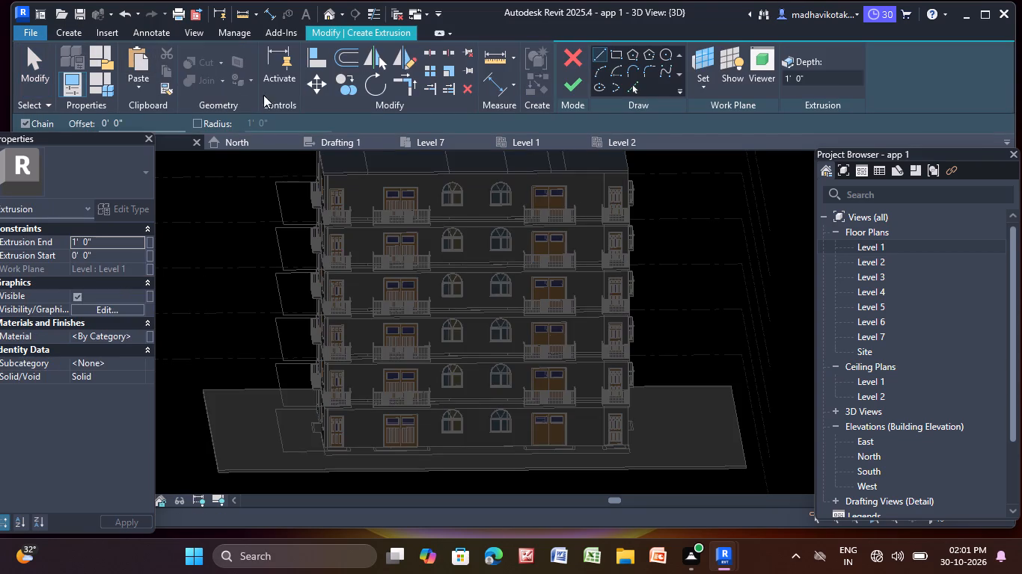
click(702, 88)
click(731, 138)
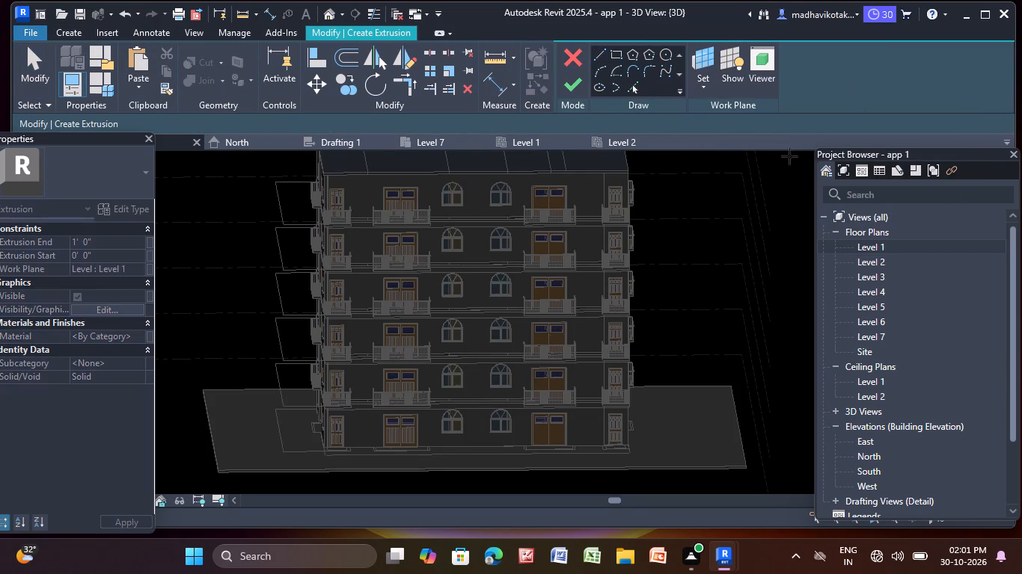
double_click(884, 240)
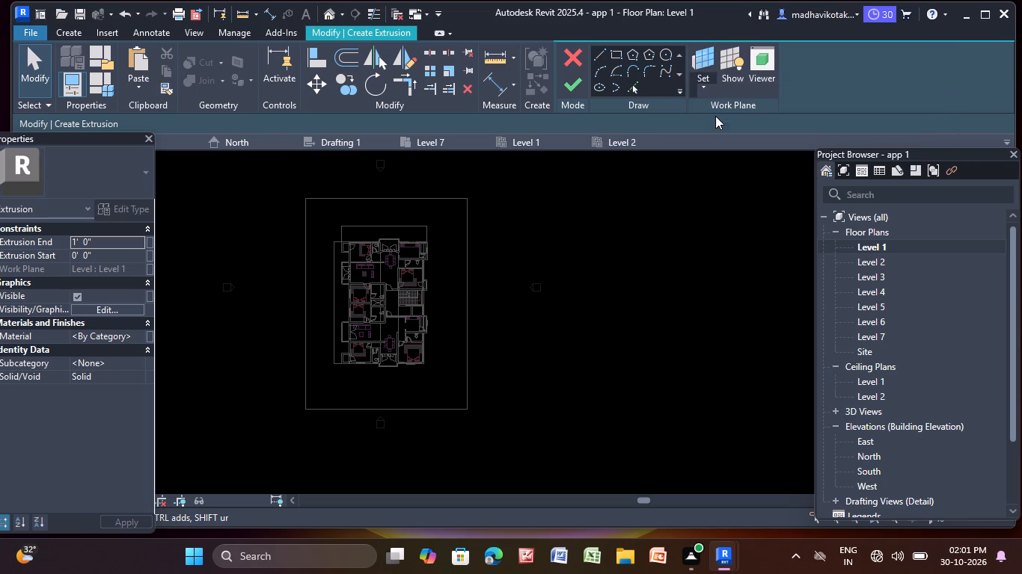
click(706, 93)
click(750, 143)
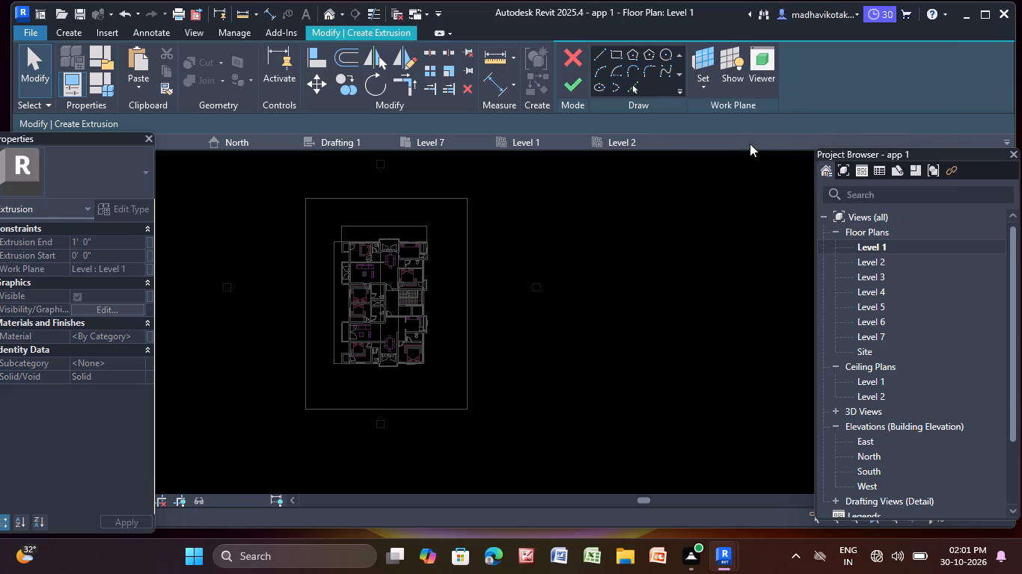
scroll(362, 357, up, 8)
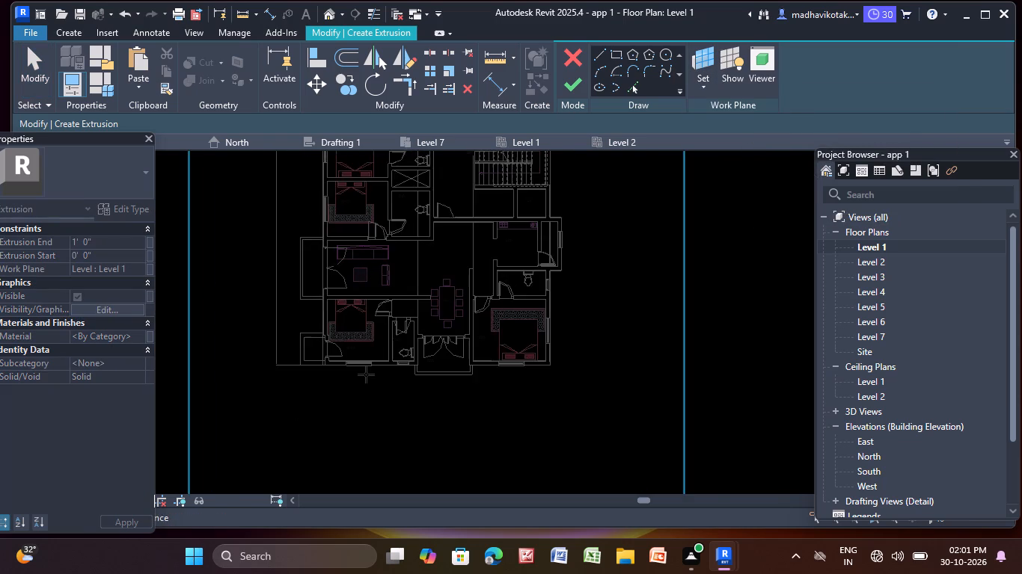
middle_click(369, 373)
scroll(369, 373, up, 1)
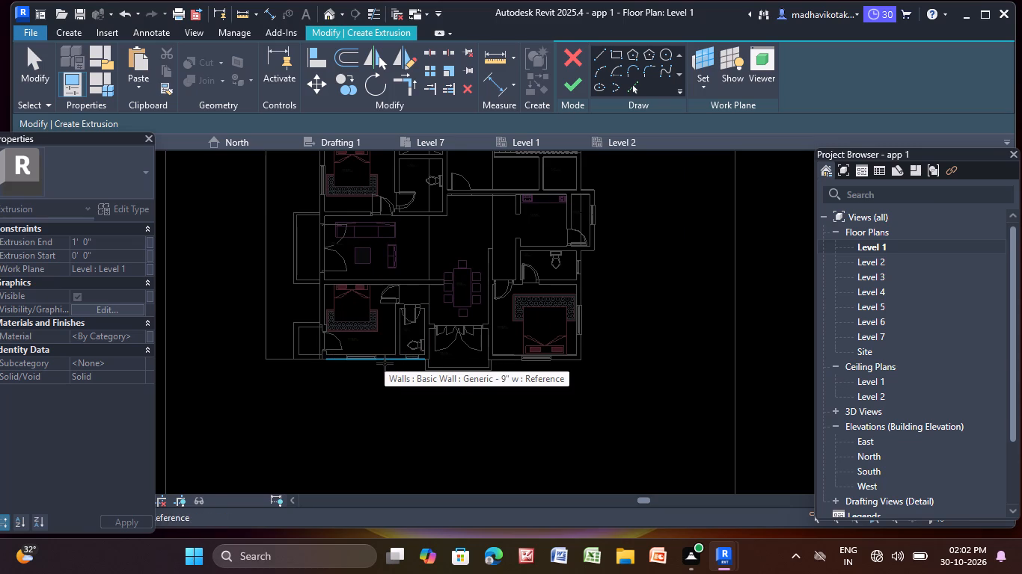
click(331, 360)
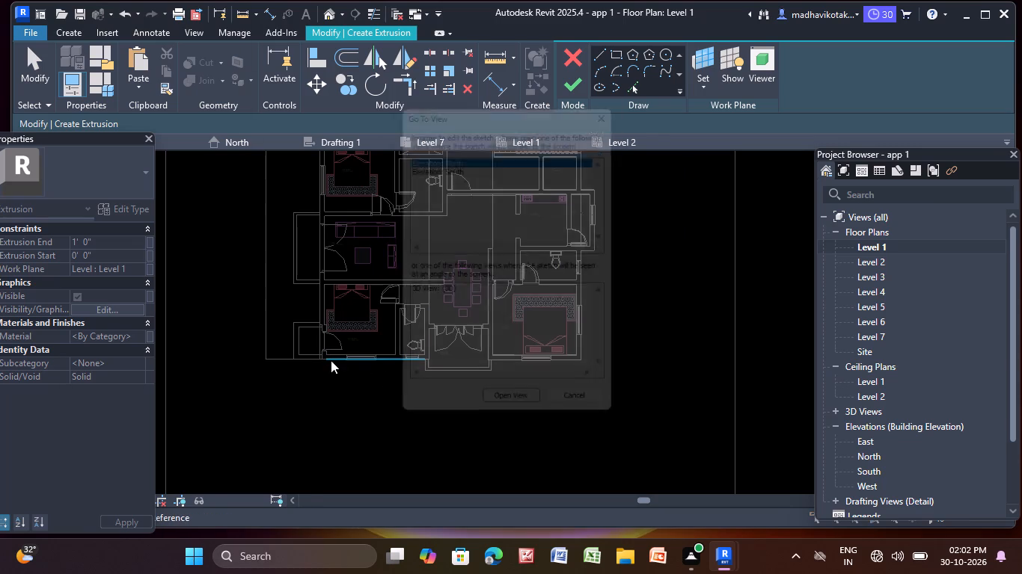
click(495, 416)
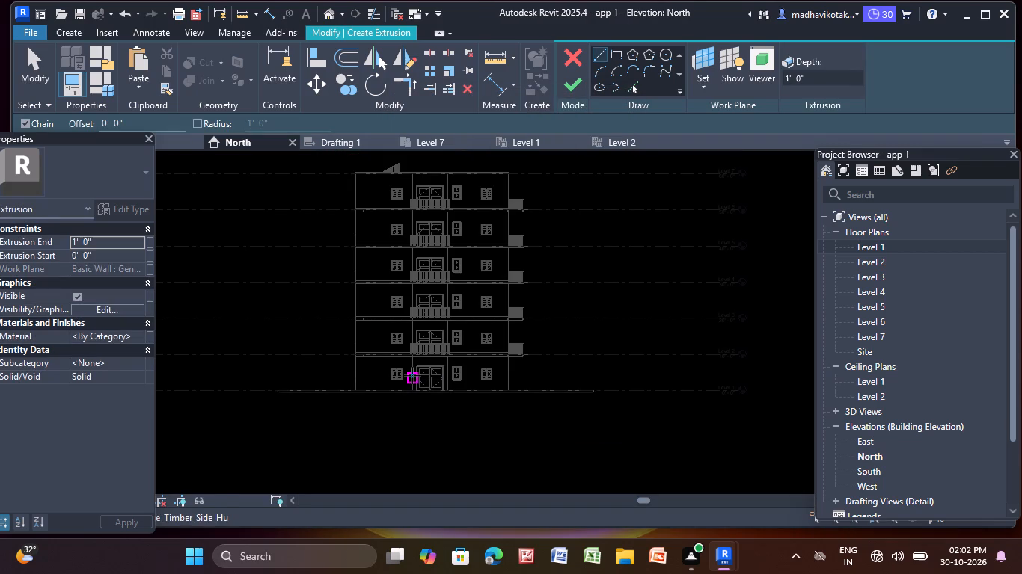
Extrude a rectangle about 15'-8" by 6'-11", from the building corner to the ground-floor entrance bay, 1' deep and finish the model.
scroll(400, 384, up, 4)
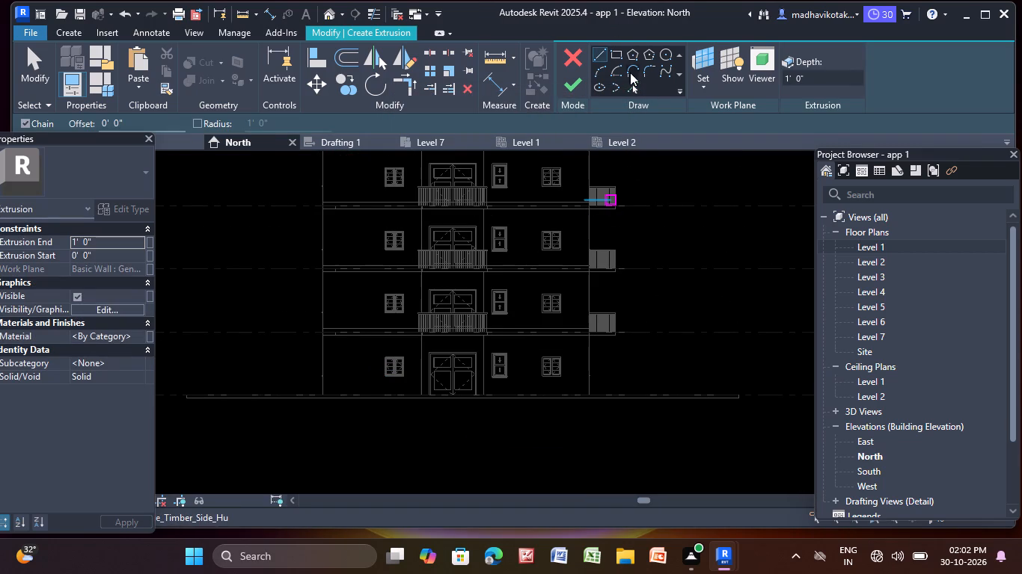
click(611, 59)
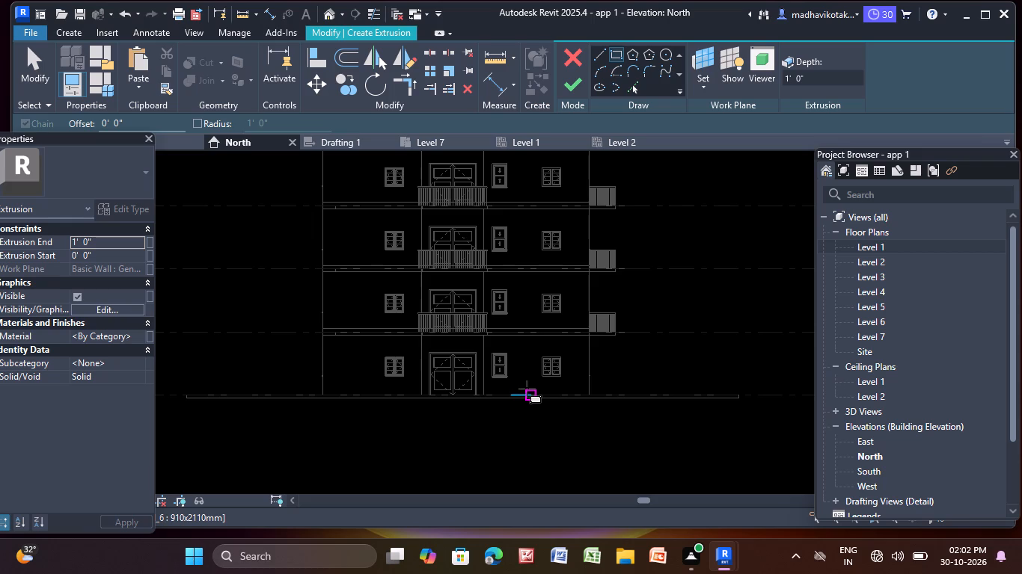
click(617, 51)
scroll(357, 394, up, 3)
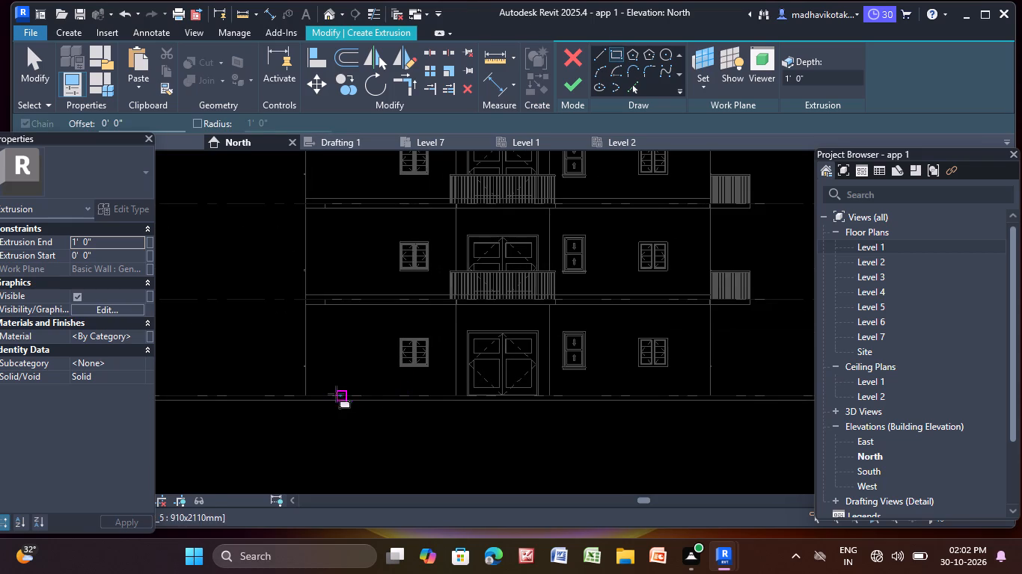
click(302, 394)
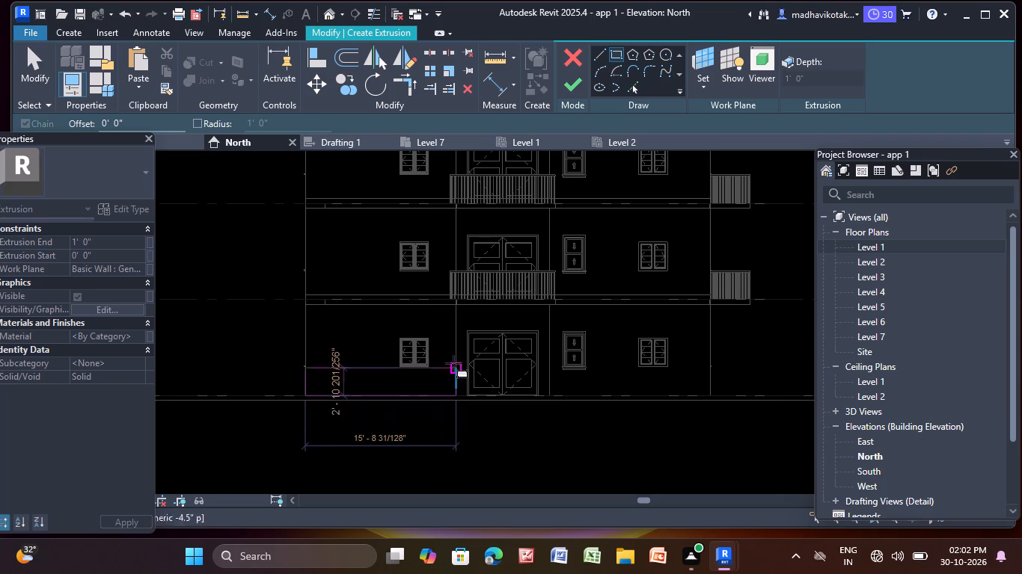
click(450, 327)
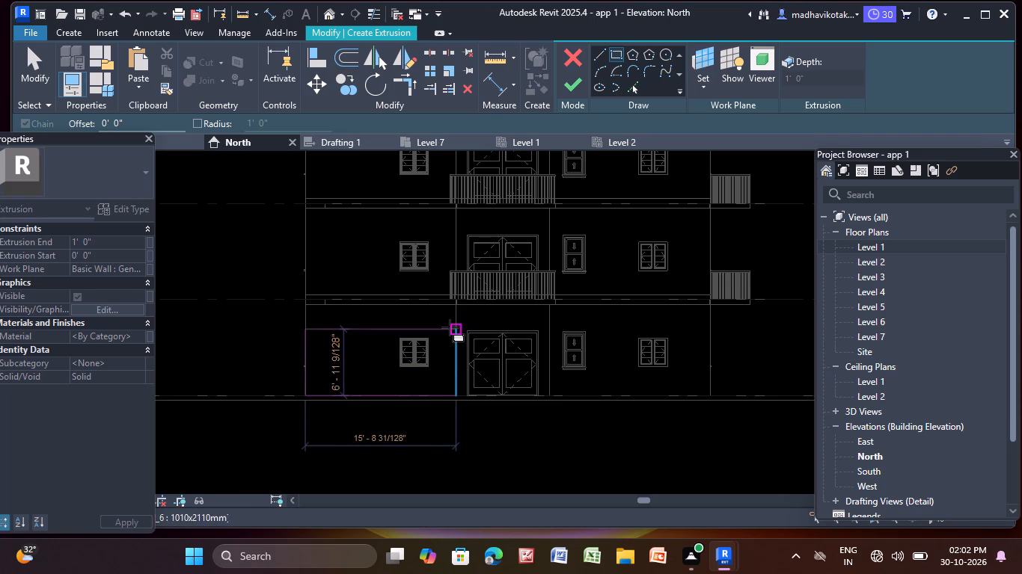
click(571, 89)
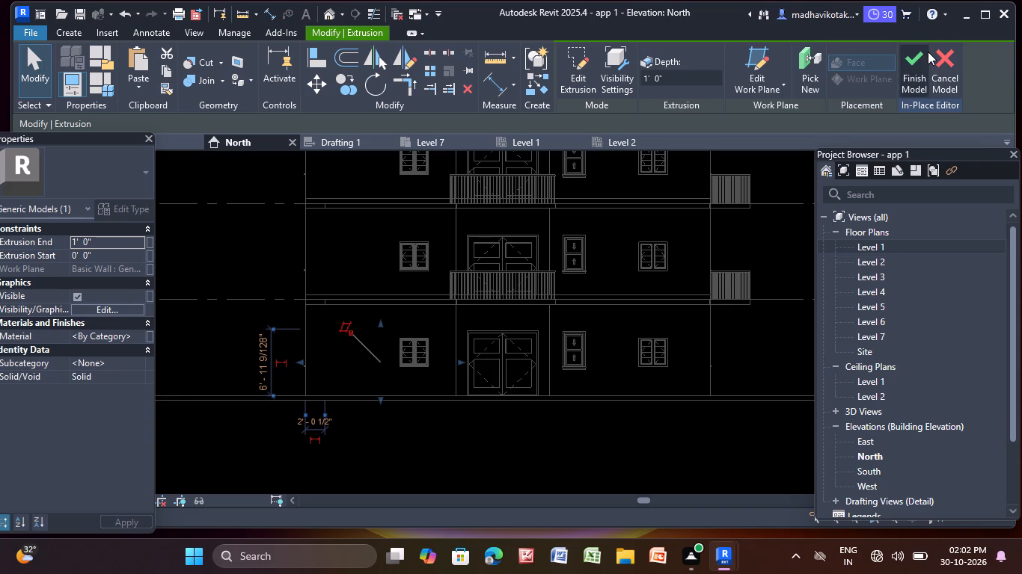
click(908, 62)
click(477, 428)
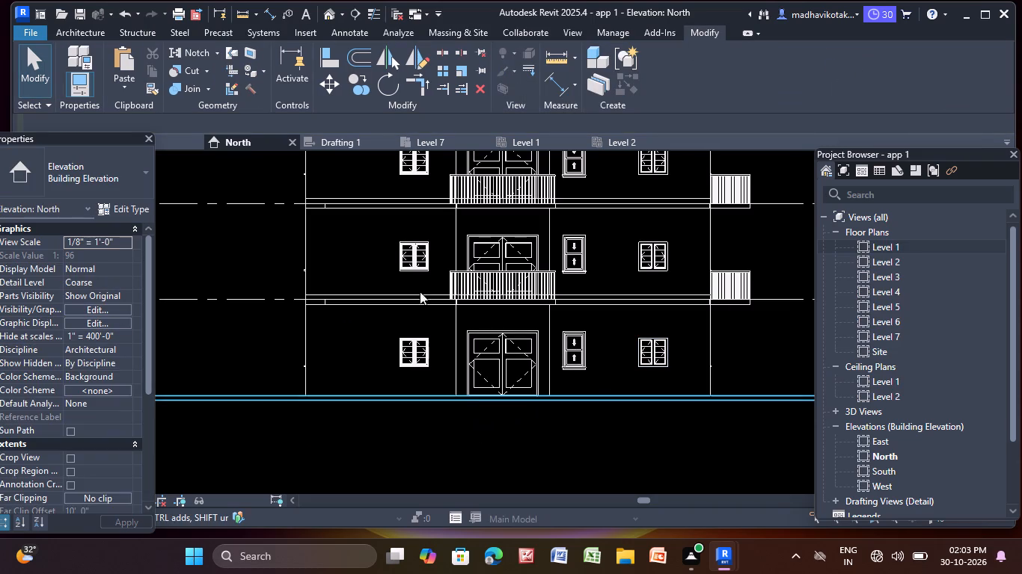
Examine the ground-floor facades in the 3D view to locate the new extrusion against the building.
click(334, 16)
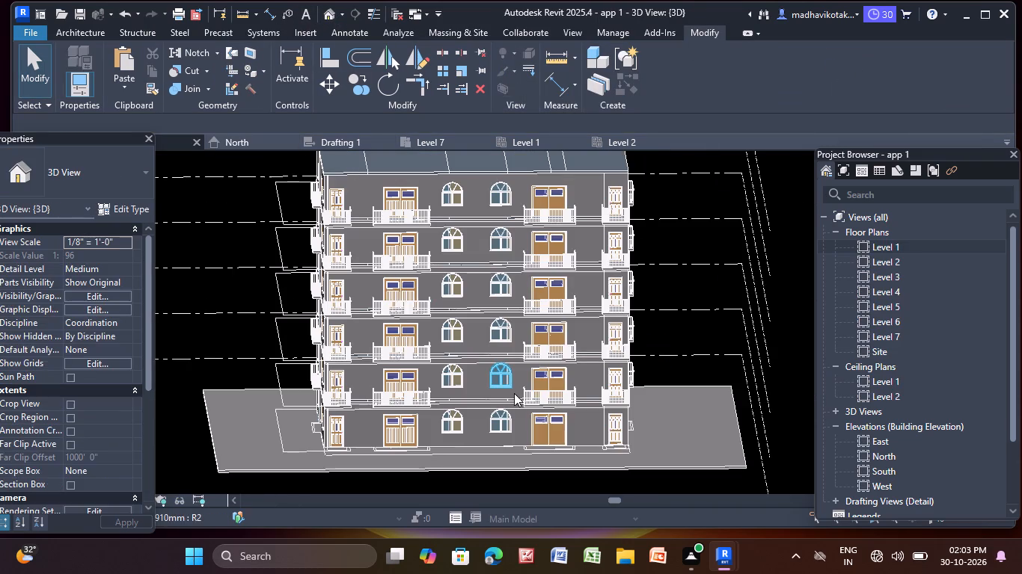
shift+middle_drag(684, 350, 673, 367)
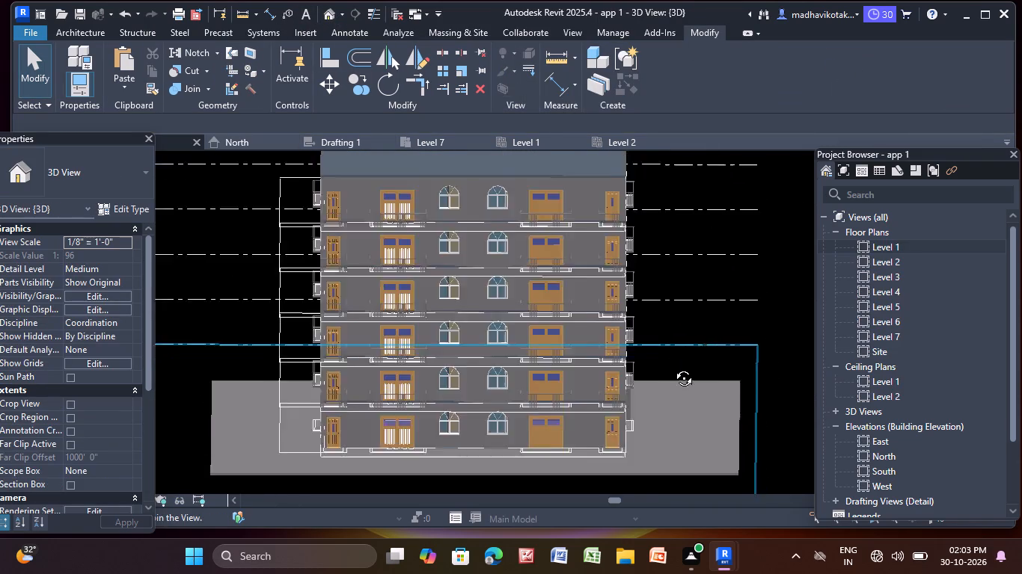
shift+middle_drag(673, 367, 557, 430)
scroll(249, 396, up, 3)
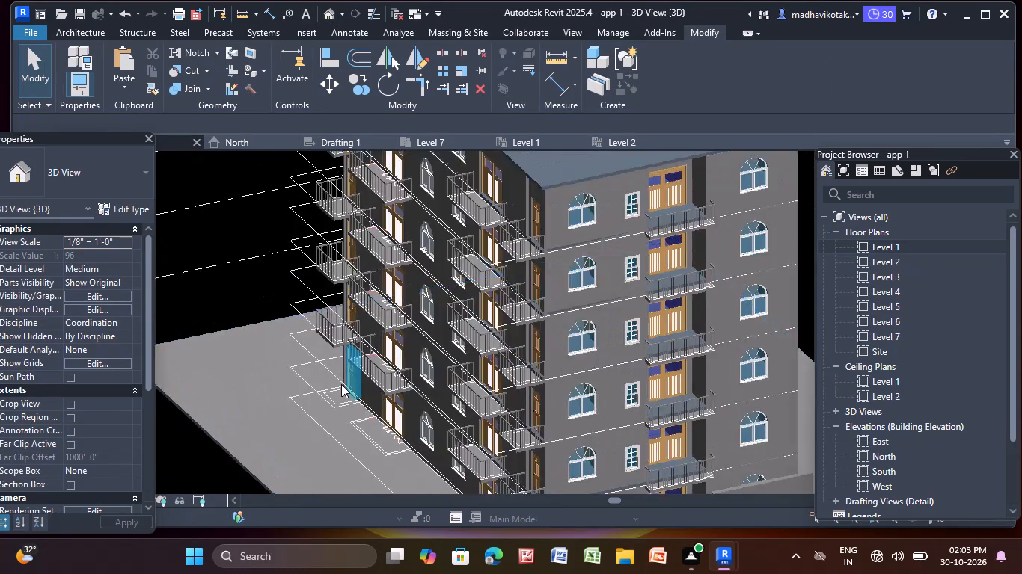
scroll(341, 384, up, 5)
click(355, 373)
scroll(364, 368, up, 2)
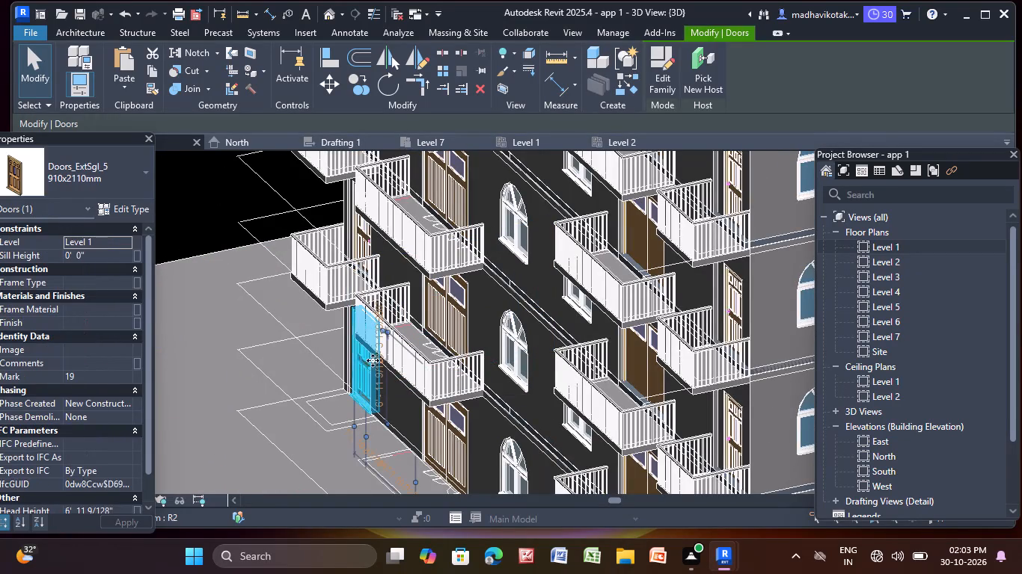
scroll(373, 360, up, 3)
key(Escape)
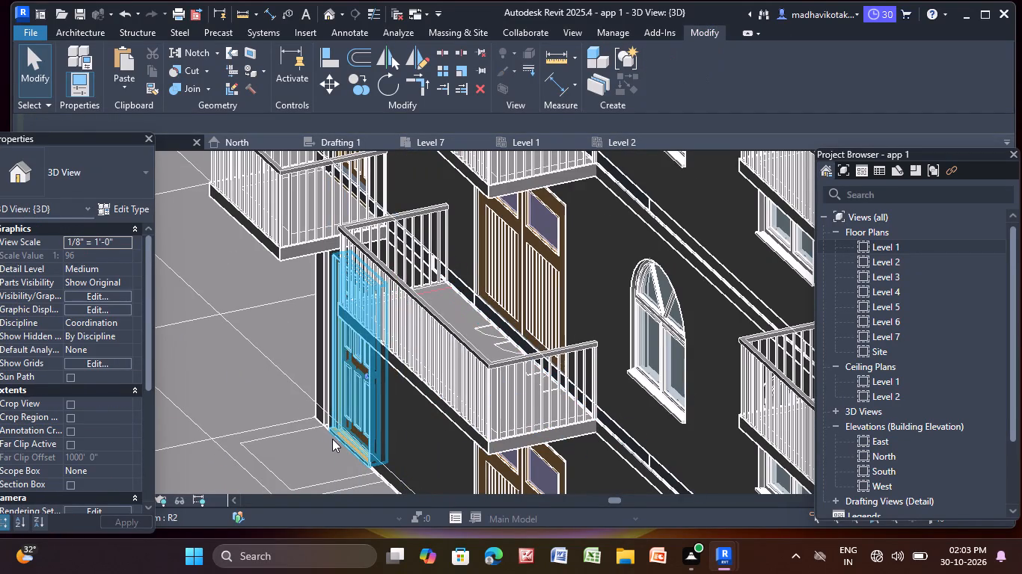
middle_drag(346, 439, 375, 337)
click(350, 366)
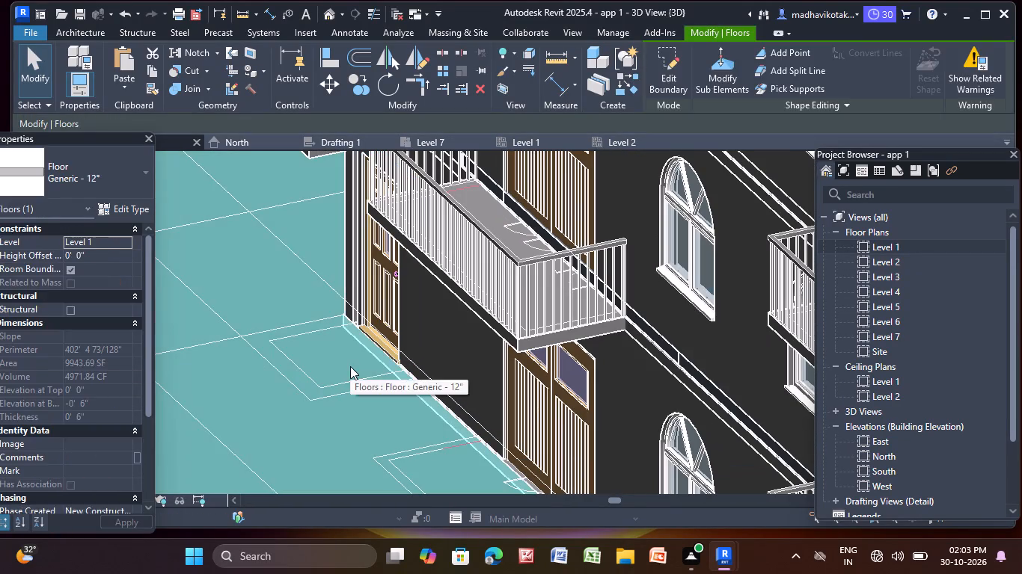
key(Escape)
scroll(395, 358, down, 6)
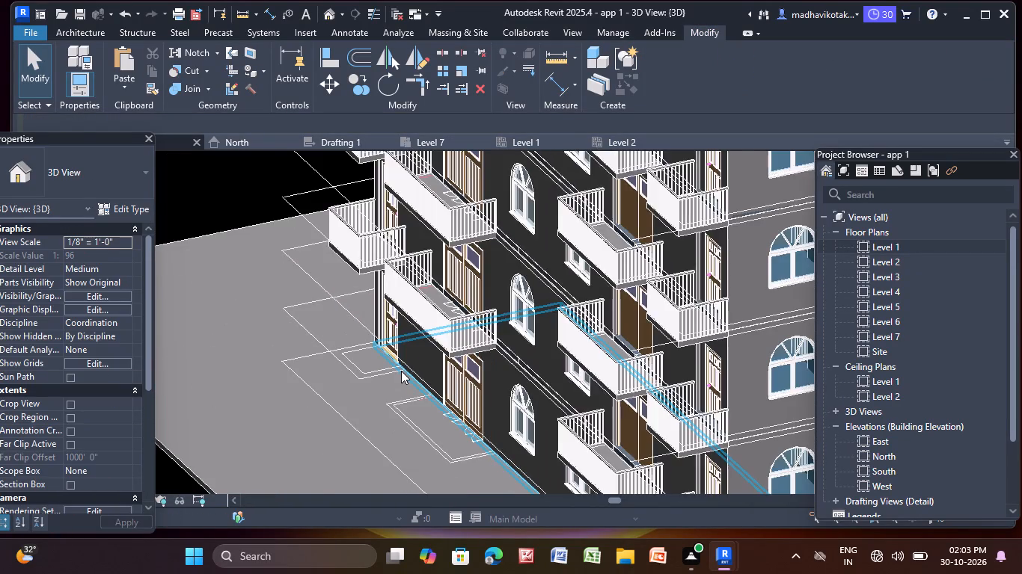
scroll(401, 371, down, 6)
shift+middle_drag(422, 390, 383, 368)
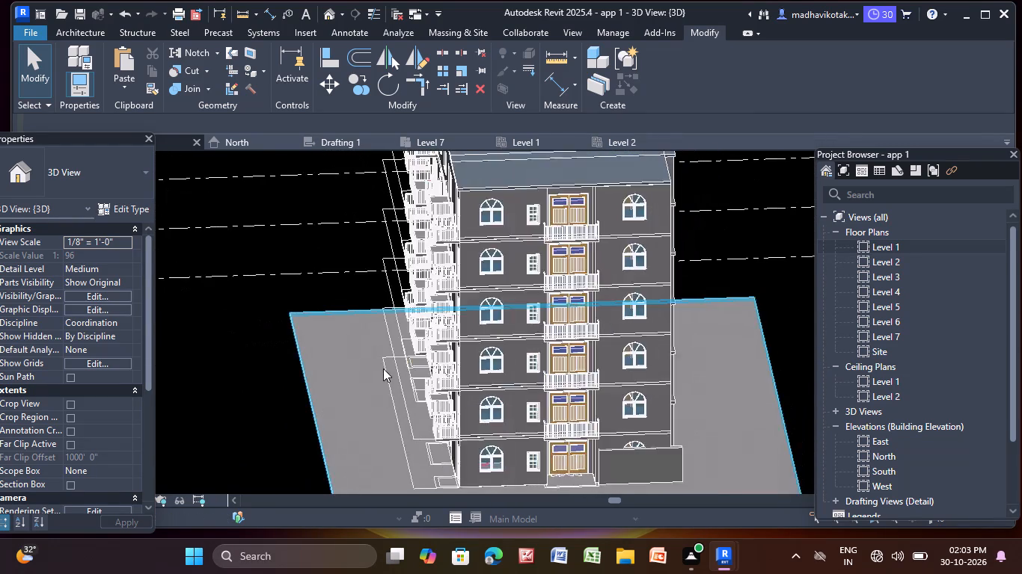
scroll(383, 368, down, 3)
middle_drag(383, 368, 393, 282)
middle_drag(584, 386, 501, 416)
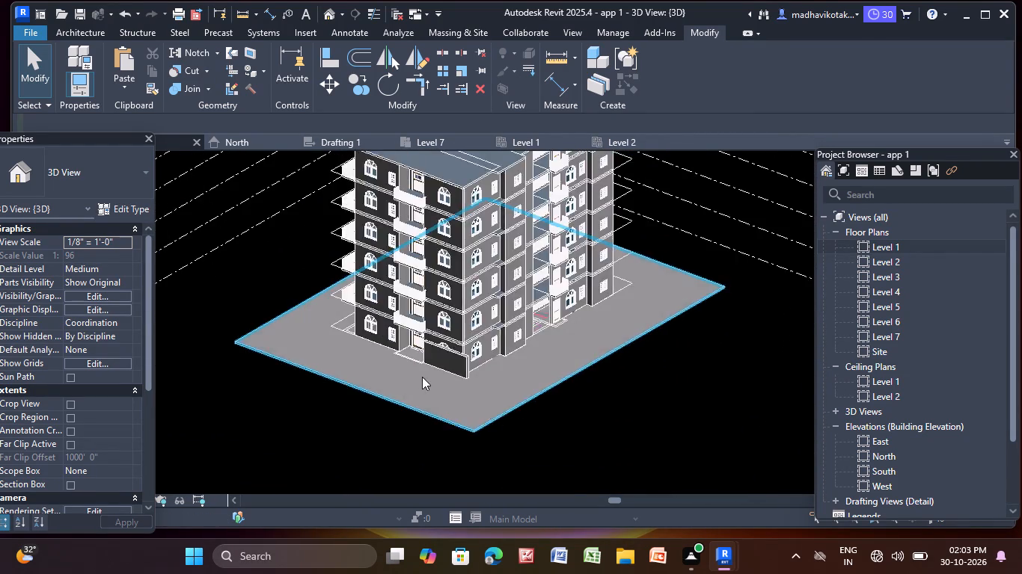
scroll(419, 375, up, 9)
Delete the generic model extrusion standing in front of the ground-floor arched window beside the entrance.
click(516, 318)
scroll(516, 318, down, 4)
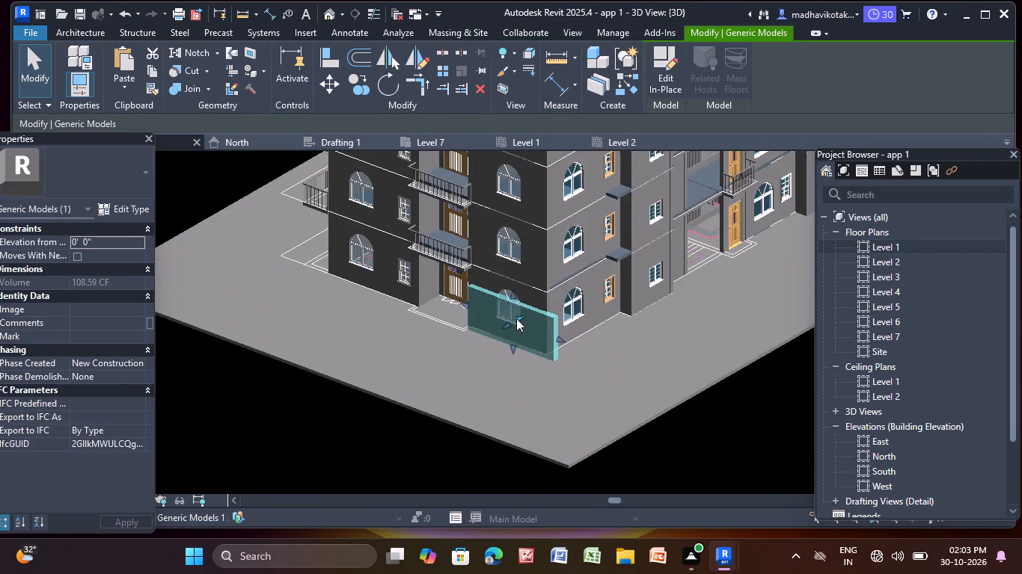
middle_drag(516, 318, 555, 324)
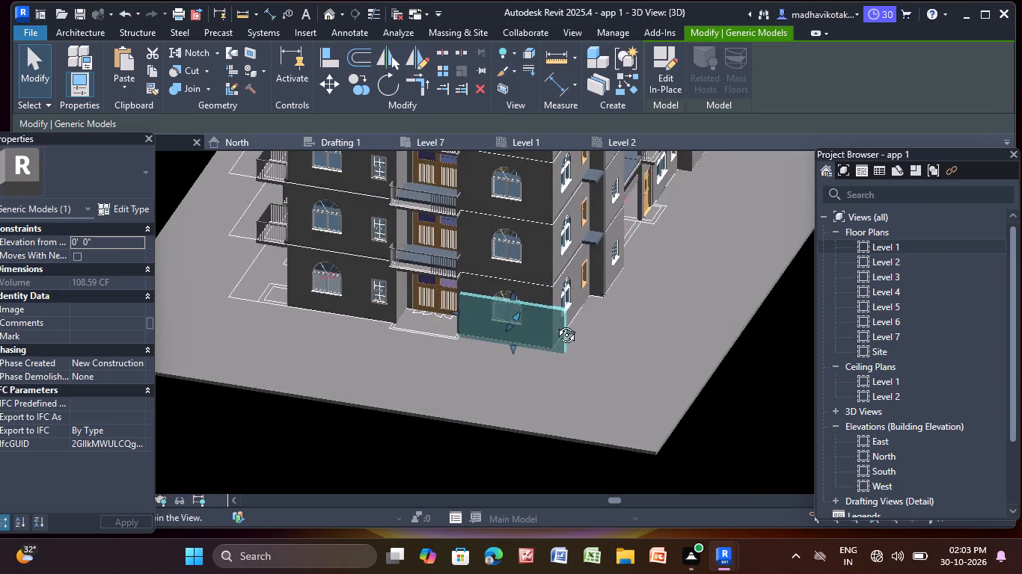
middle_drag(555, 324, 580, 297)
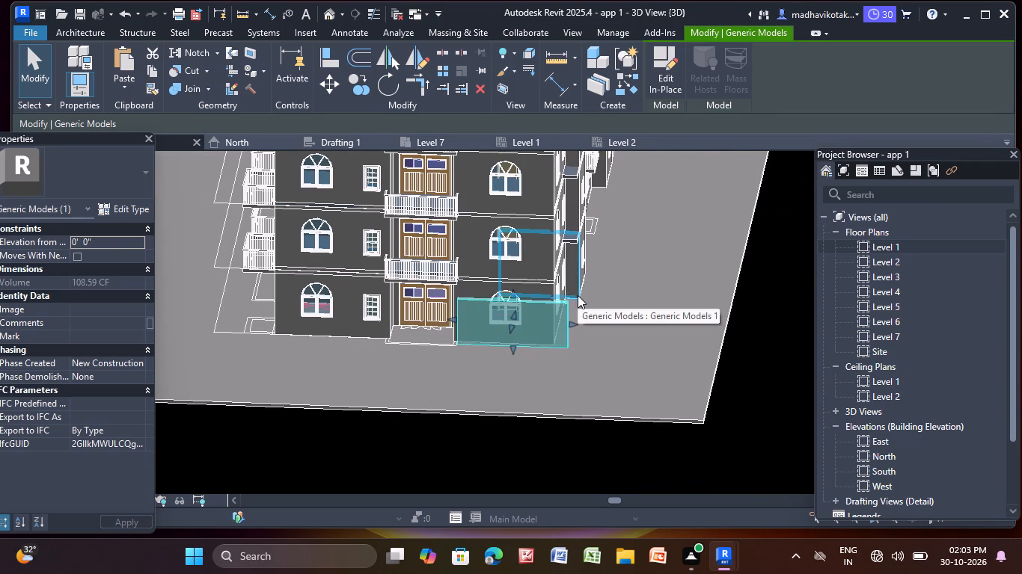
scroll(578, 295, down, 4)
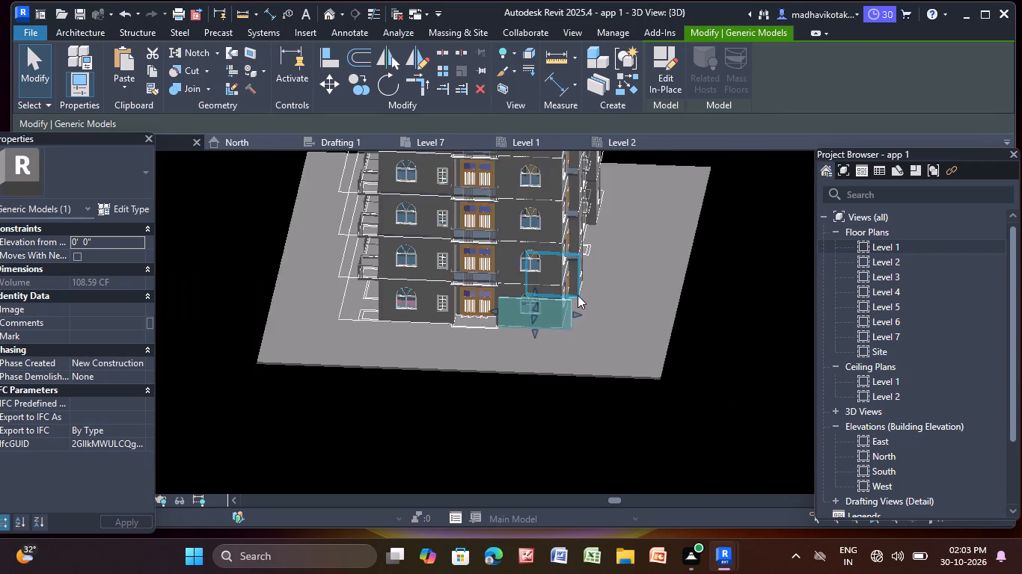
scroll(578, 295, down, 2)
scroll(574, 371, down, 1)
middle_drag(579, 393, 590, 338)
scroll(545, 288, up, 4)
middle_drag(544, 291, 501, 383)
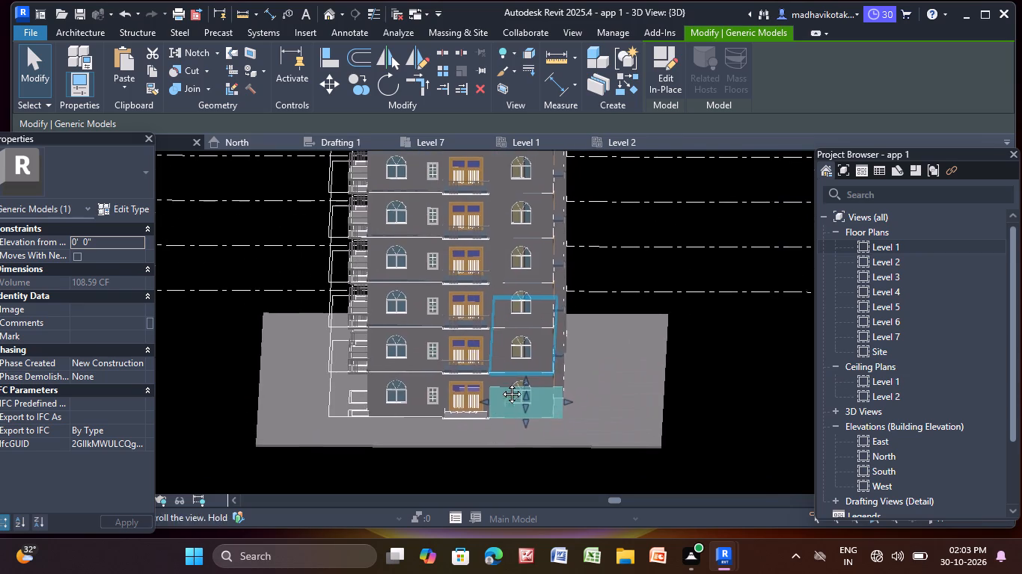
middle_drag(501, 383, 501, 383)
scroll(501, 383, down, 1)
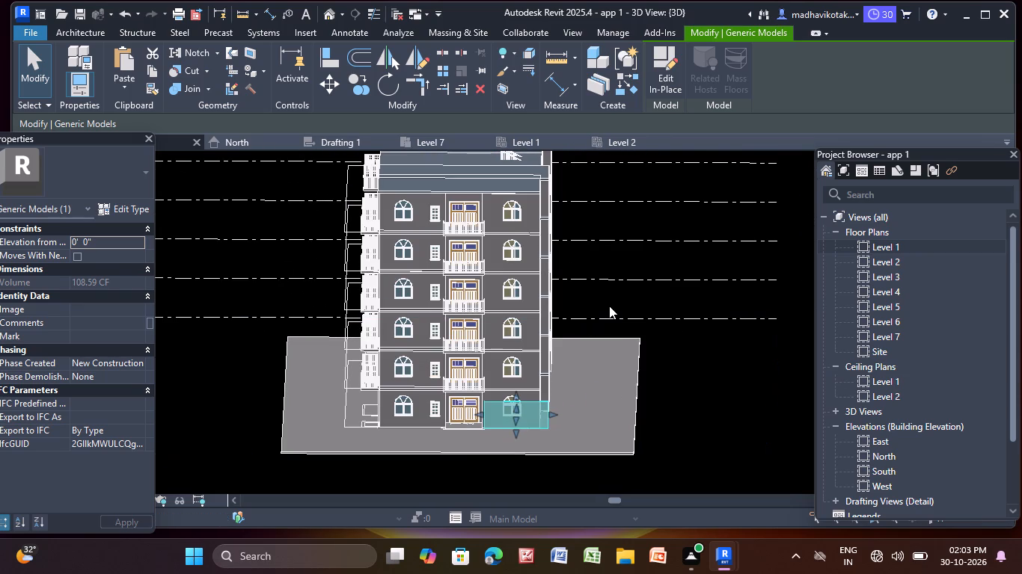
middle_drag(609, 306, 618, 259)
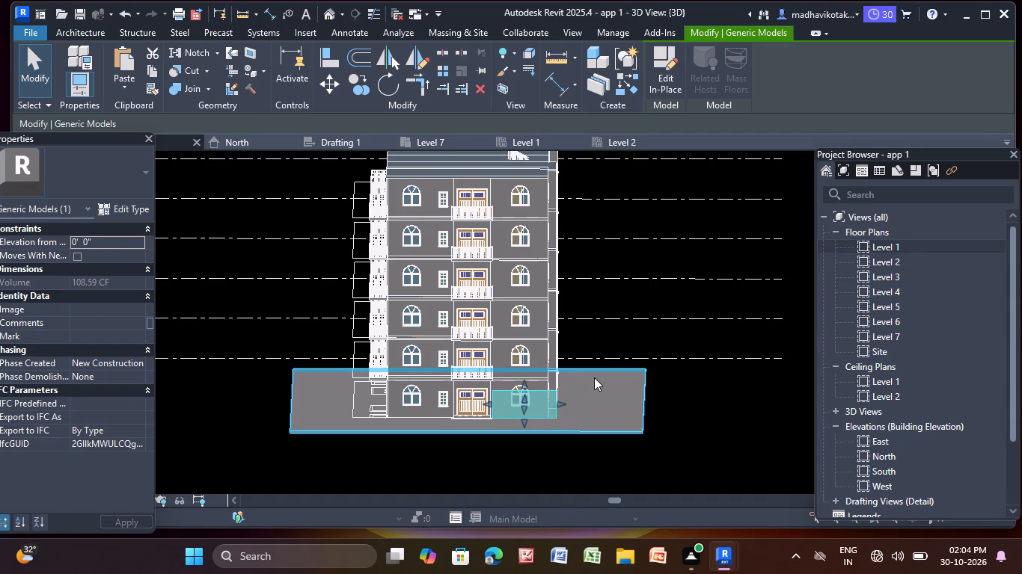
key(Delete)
Examine the Level 1 floor plan and the building's facades and ground slab in 3D.
click(886, 245)
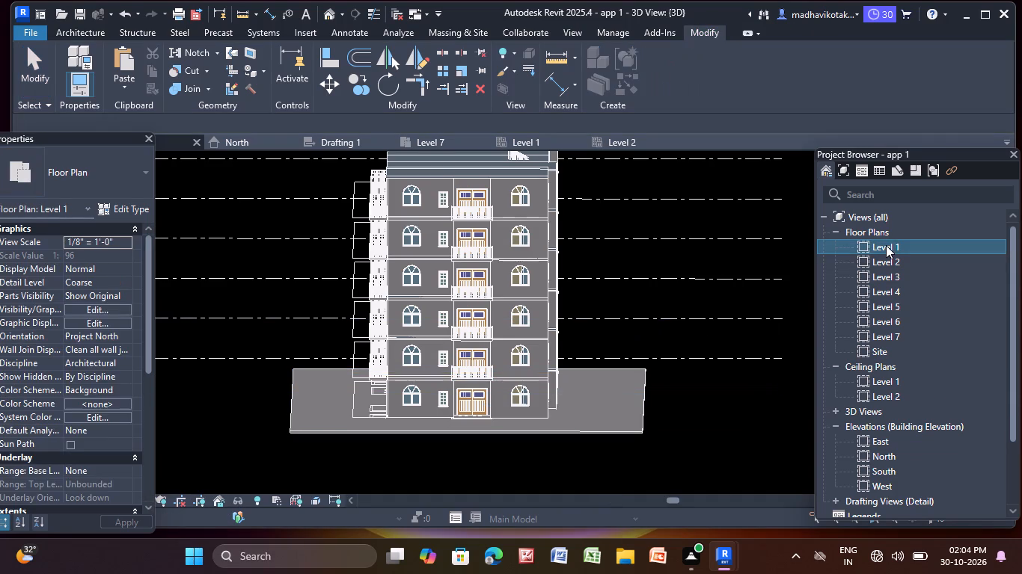
double_click(886, 245)
scroll(658, 309, down, 2)
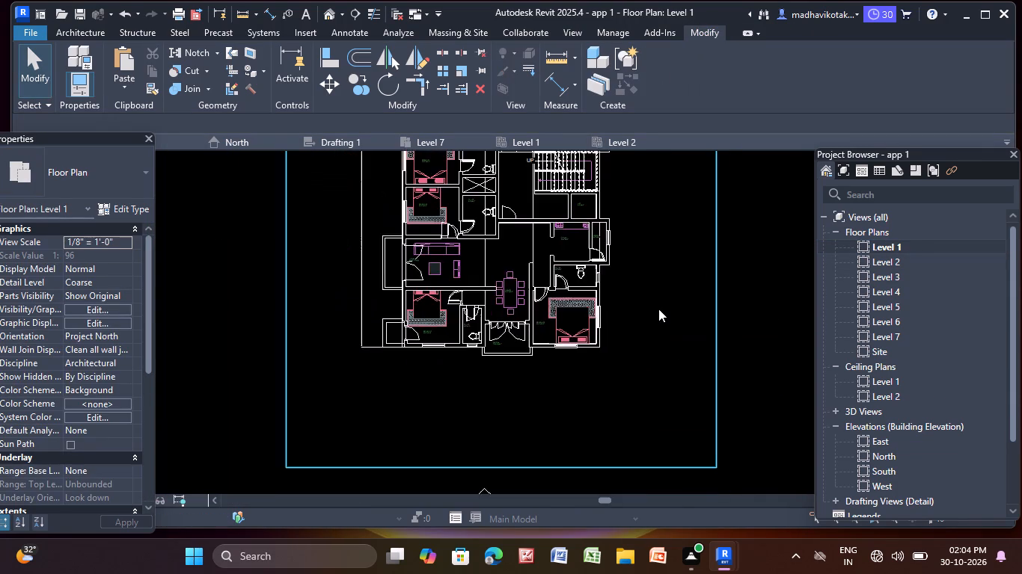
middle_drag(658, 309, 650, 389)
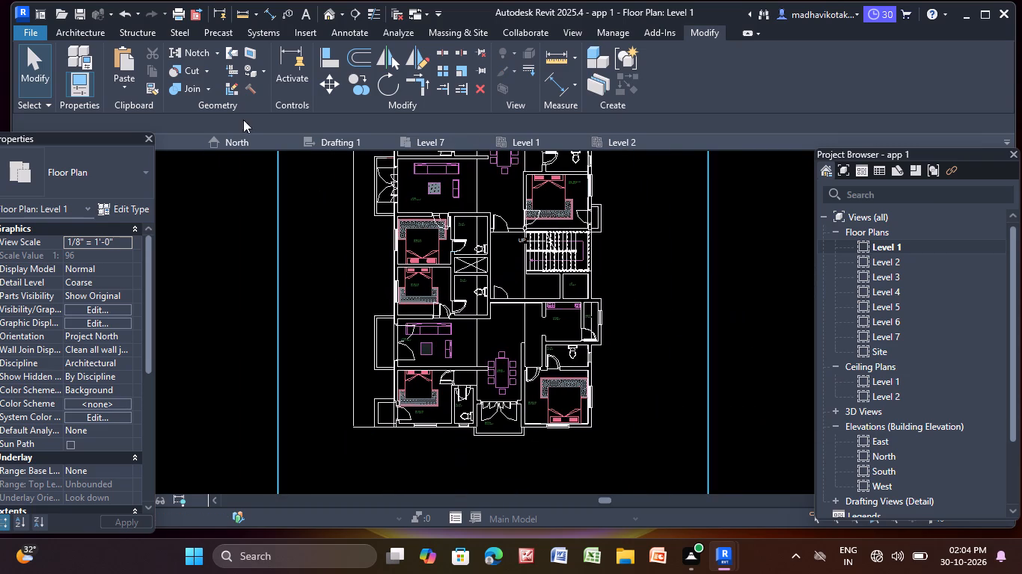
click(334, 15)
scroll(431, 165, down, 3)
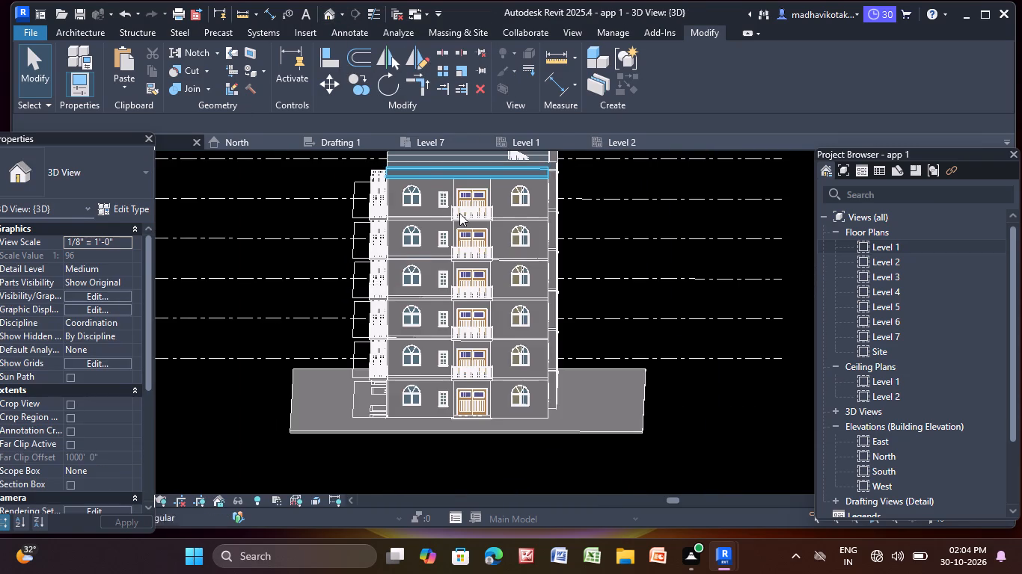
scroll(523, 351, down, 2)
middle_drag(483, 360, 557, 335)
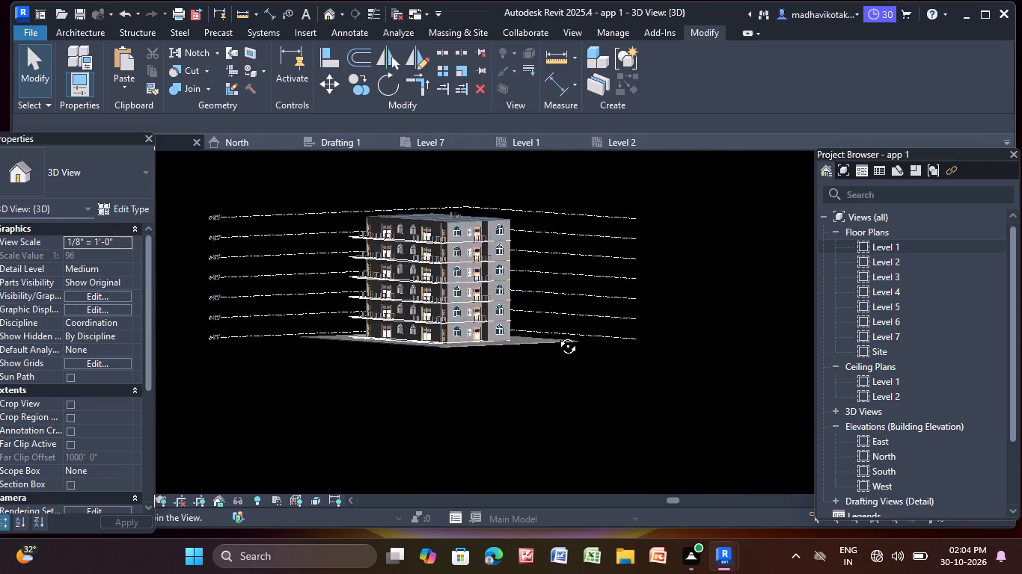
middle_drag(557, 335, 658, 362)
scroll(366, 333, up, 9)
scroll(398, 349, down, 3)
middle_drag(400, 351, 328, 373)
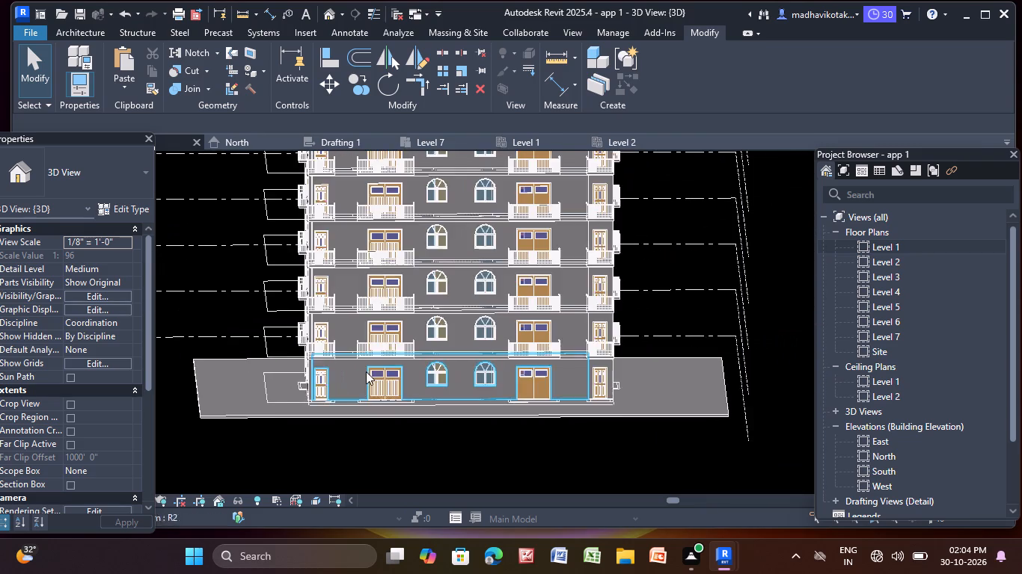
scroll(368, 371, down, 1)
middle_click(368, 371)
middle_drag(406, 394, 424, 398)
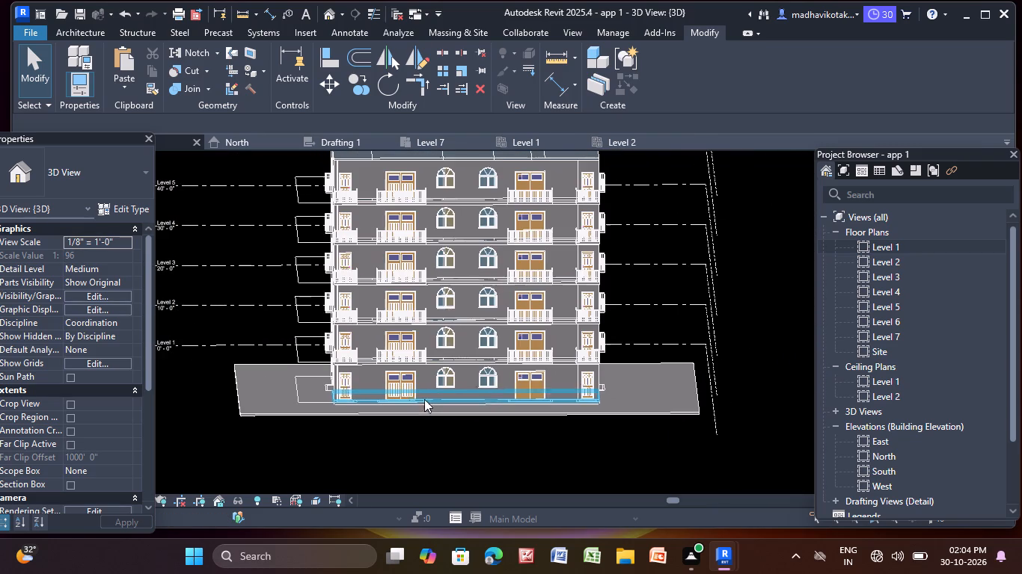
click(85, 30)
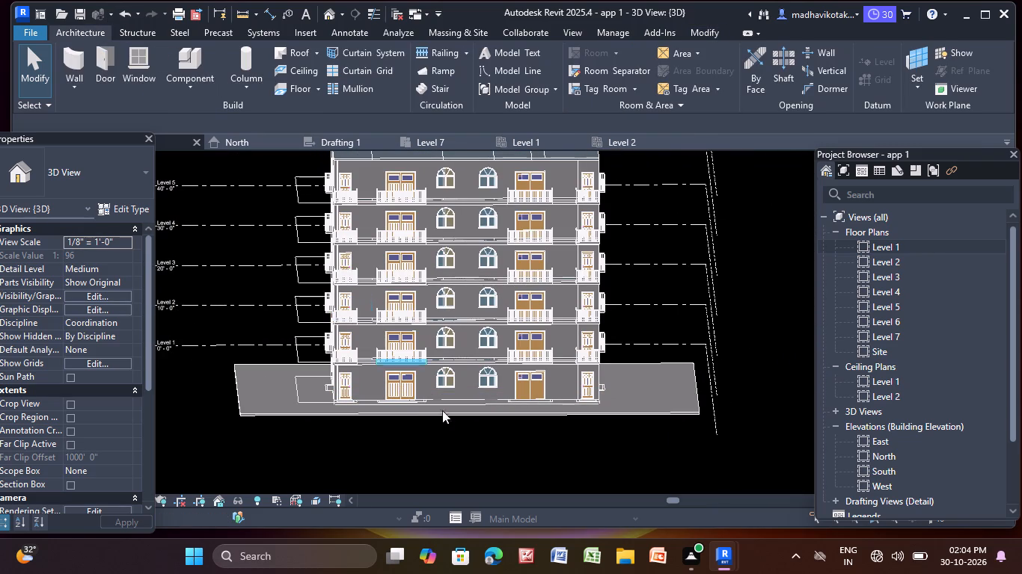
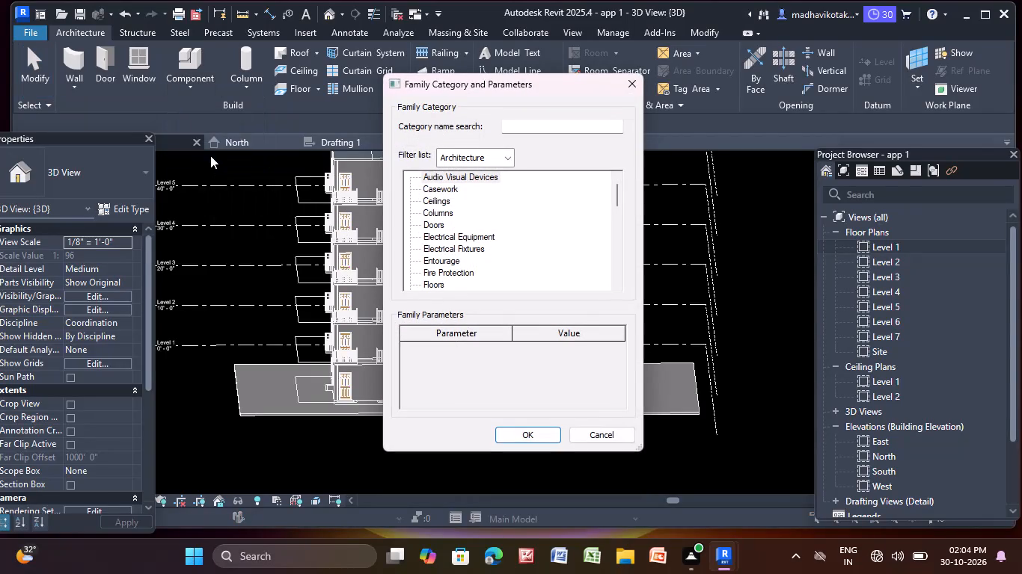
Create an in-place component in the Generic Models category, keeping the default name.
scroll(435, 226, down, 6)
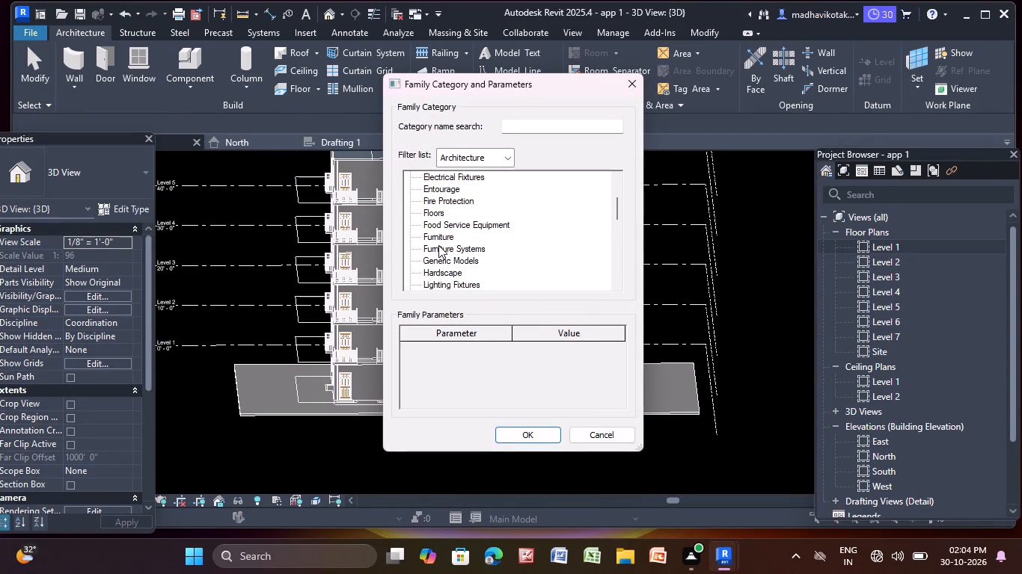
click(432, 263)
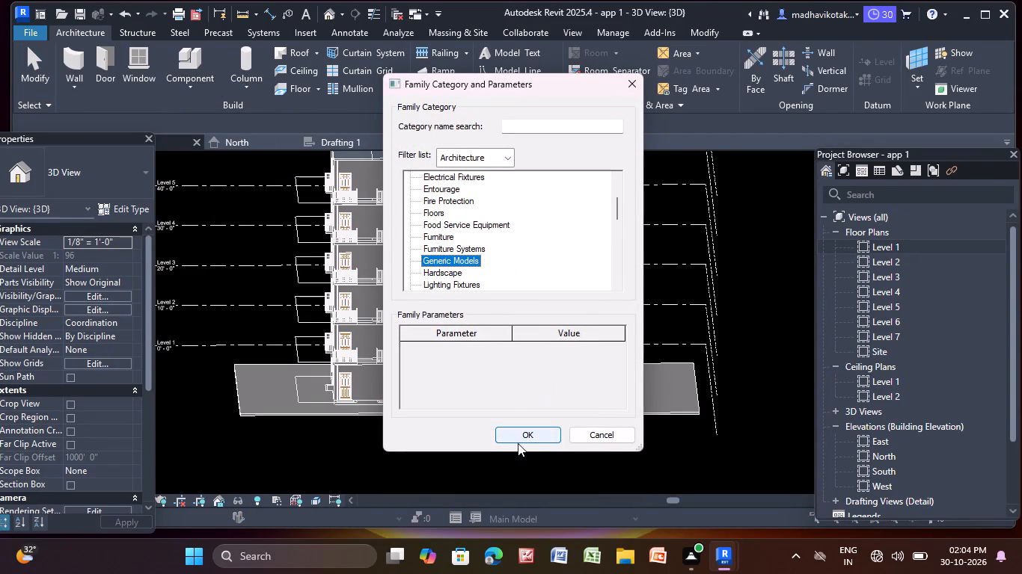
click(518, 443)
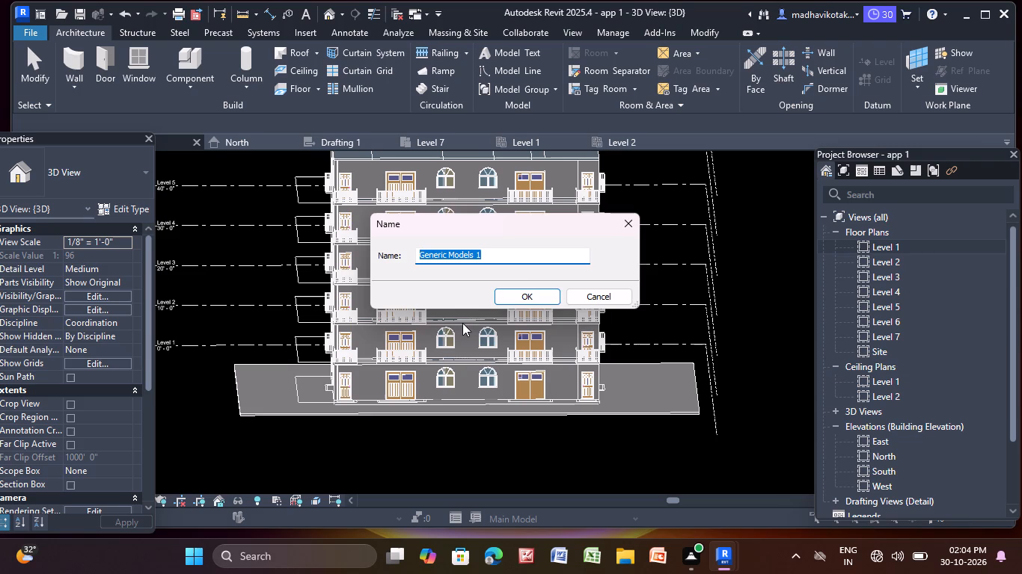
click(521, 297)
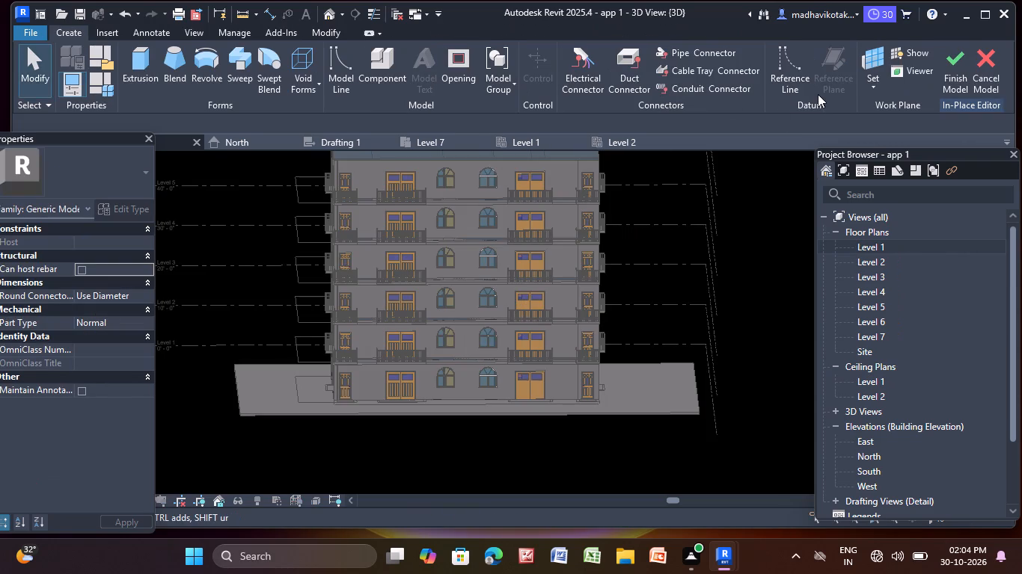
Start an extrusion and set its work plane to the ground-level floor at the foot of the double-door facade.
click(144, 60)
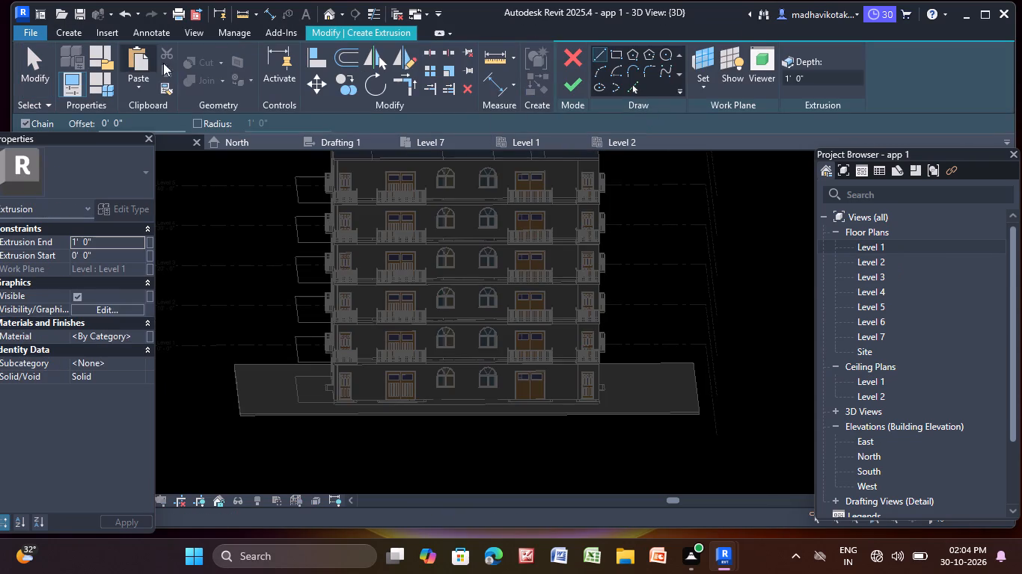
click(703, 86)
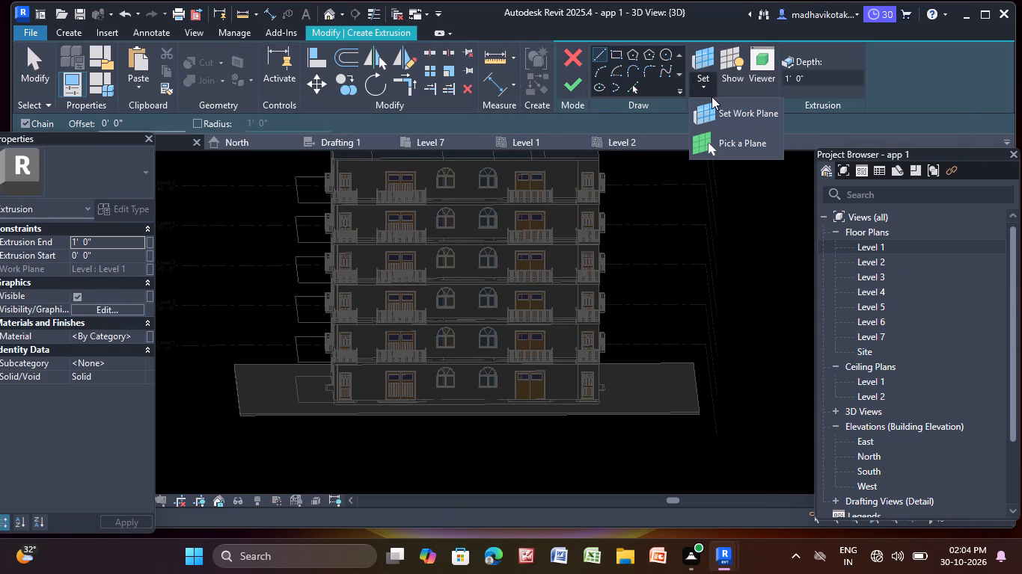
click(730, 142)
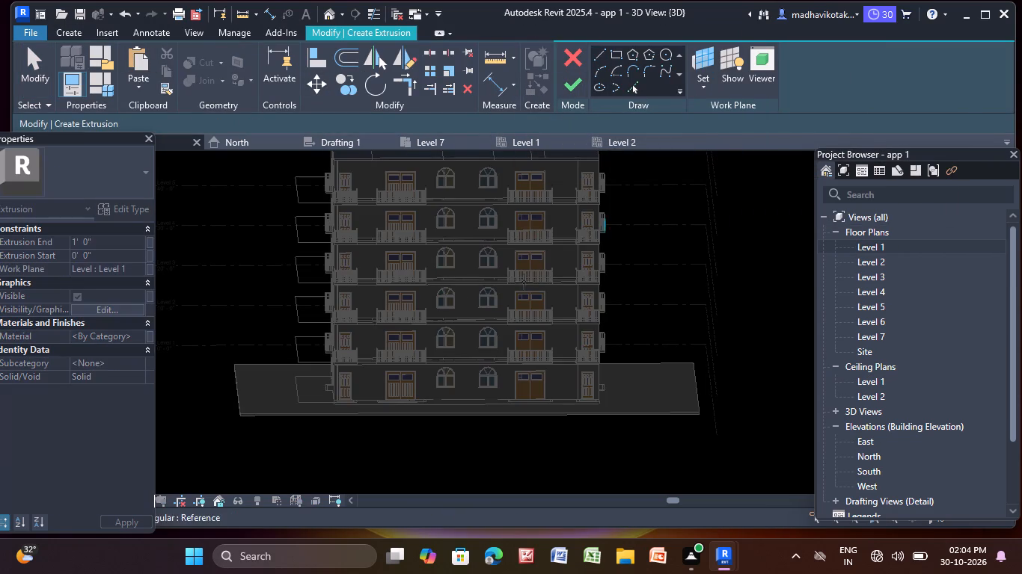
scroll(349, 406, up, 10)
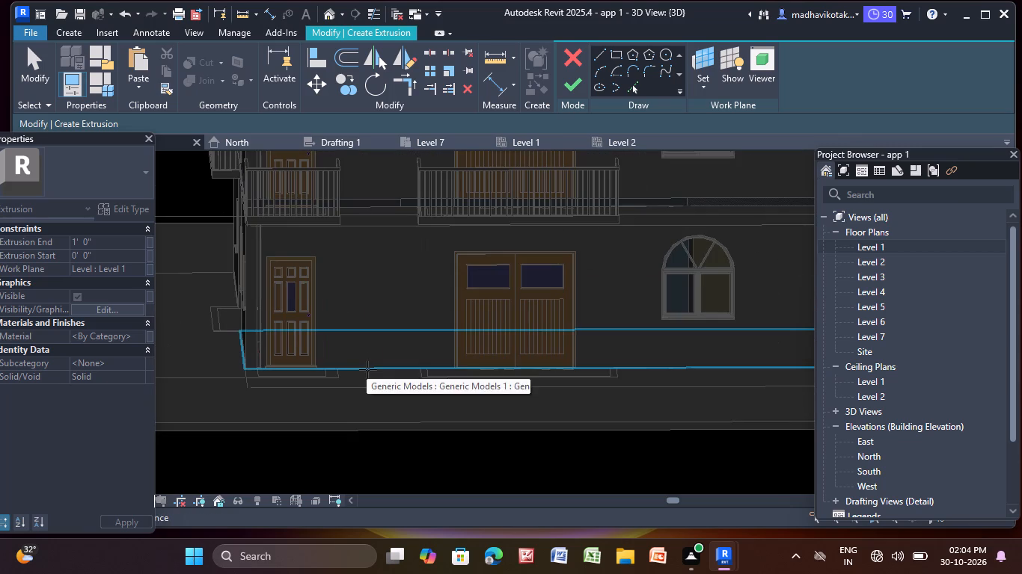
click(367, 369)
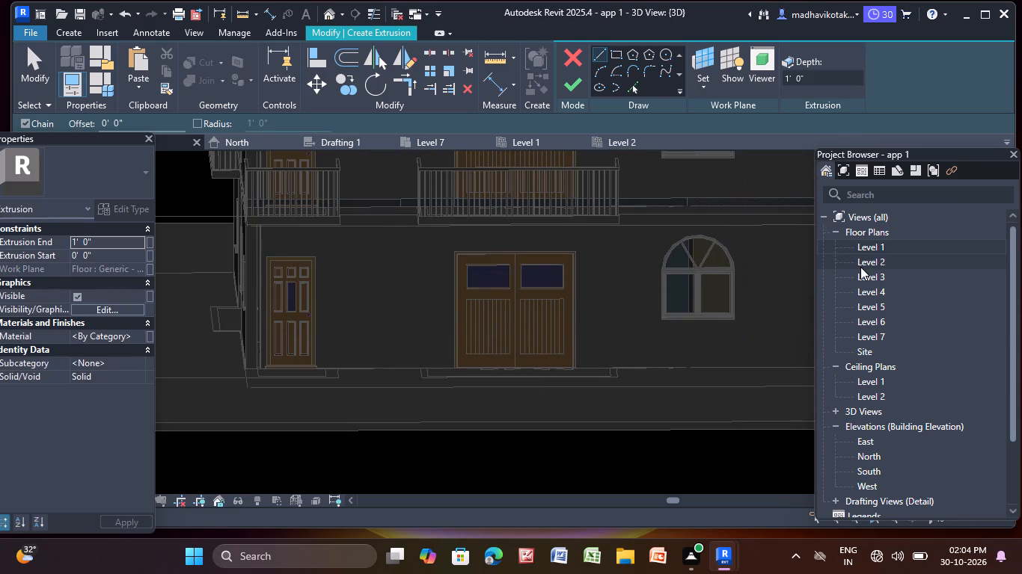
double_click(871, 244)
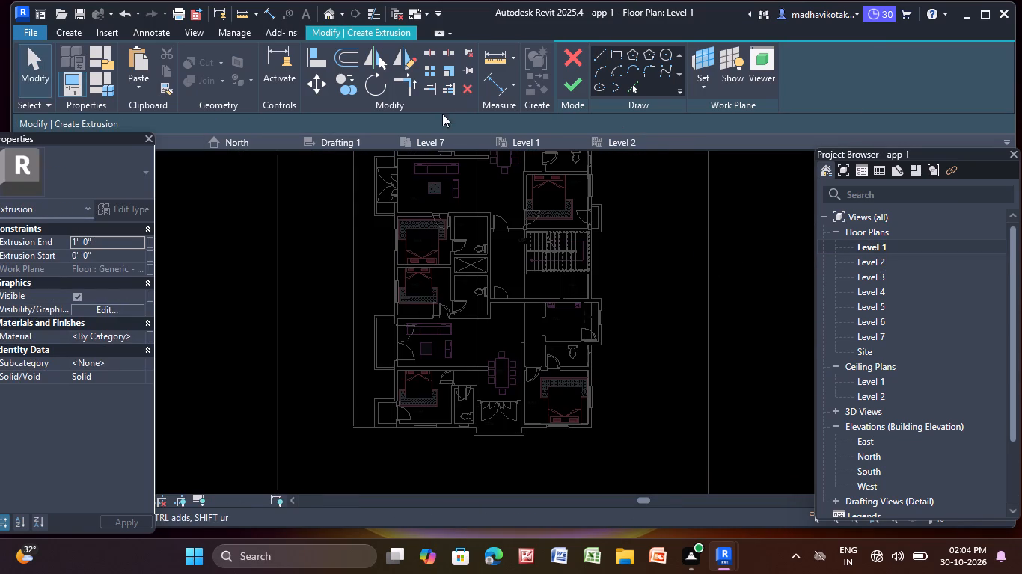
click(333, 16)
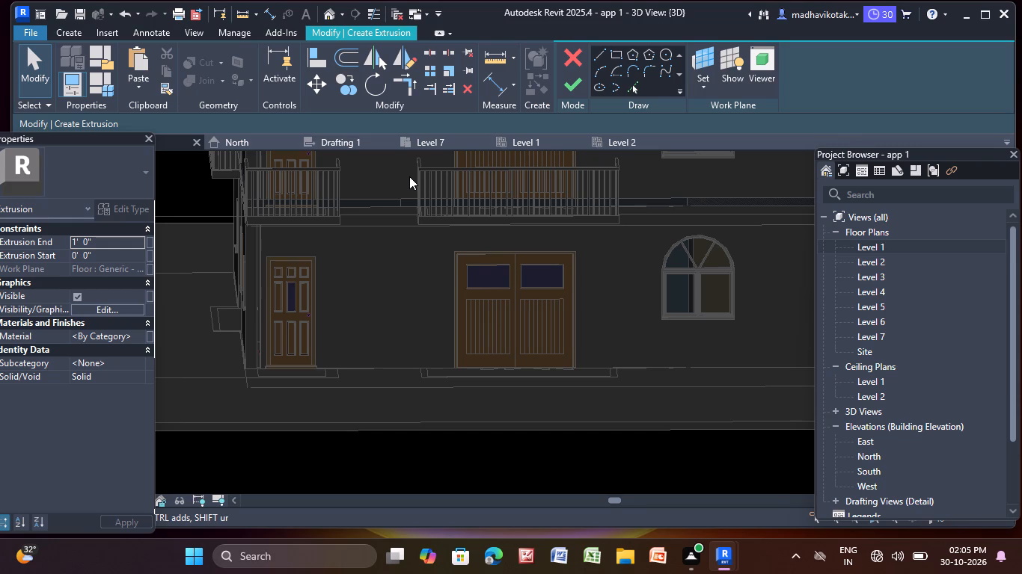
Extrude a rectangle along the facade, from the building corner to just past the second arched window, 1' deep, and finish the model.
click(614, 59)
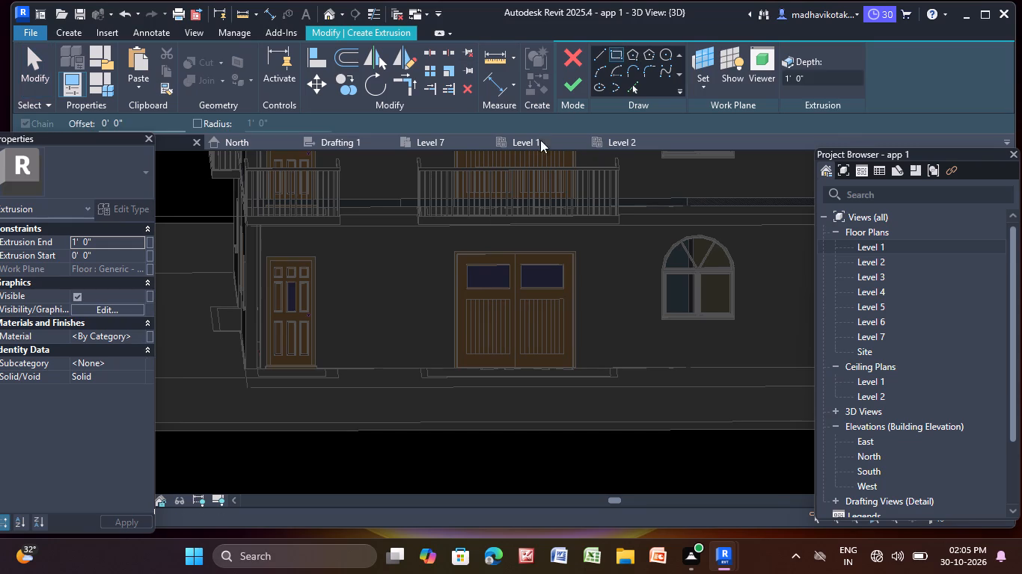
scroll(369, 339, down, 2)
middle_drag(317, 352, 283, 309)
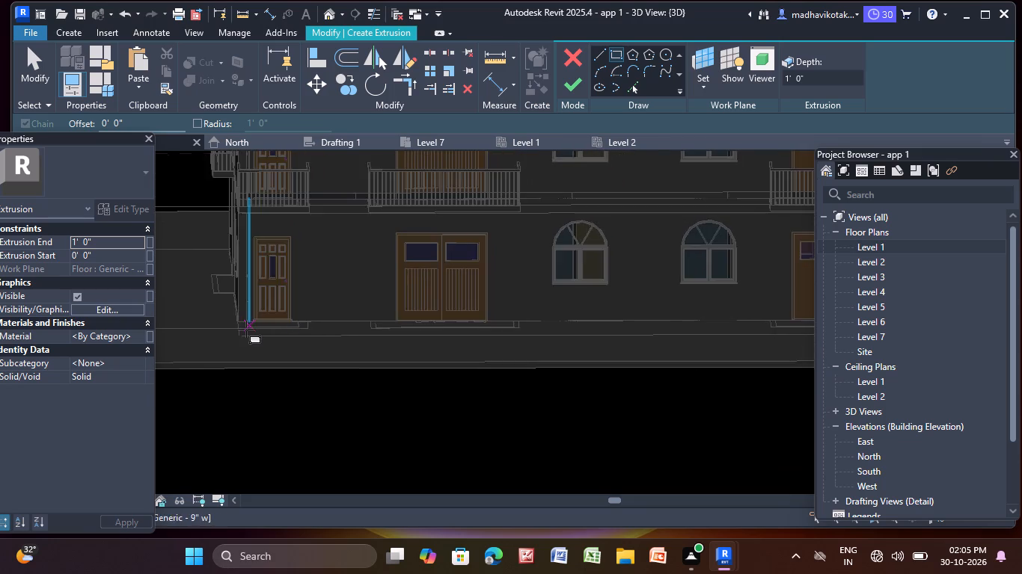
scroll(246, 329, up, 3)
click(234, 317)
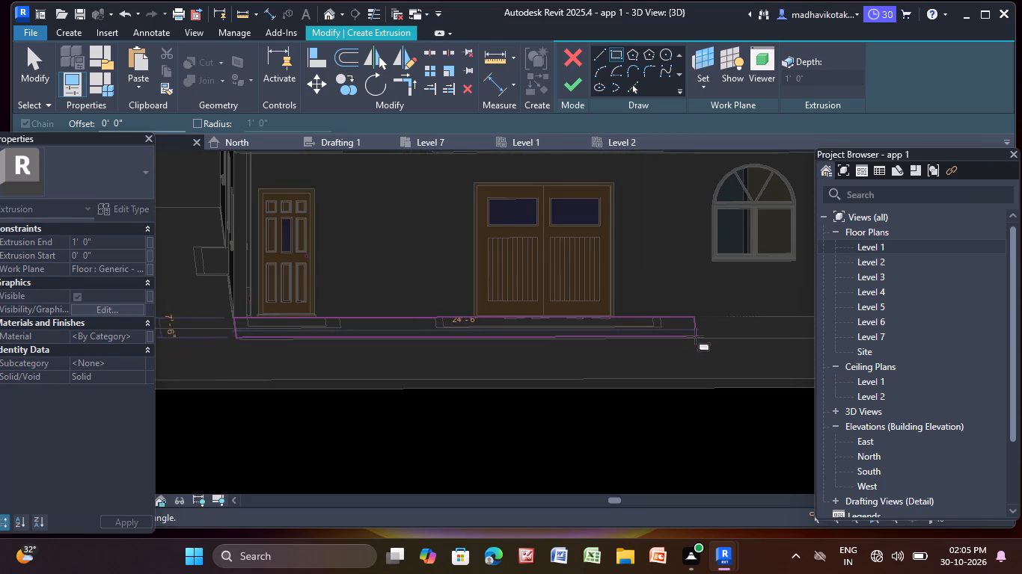
scroll(695, 336, down, 4)
middle_drag(695, 336, 411, 350)
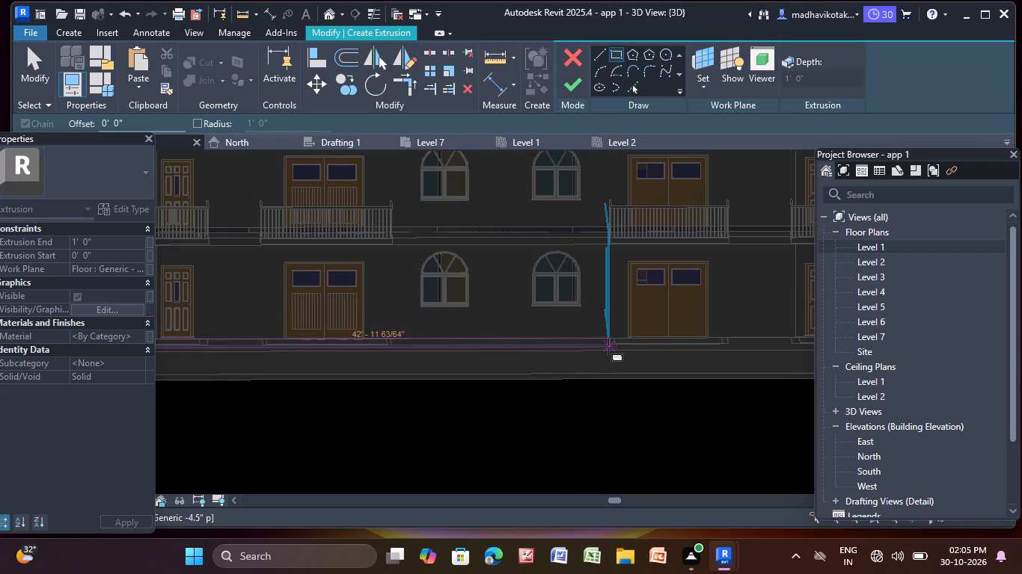
click(590, 347)
click(557, 88)
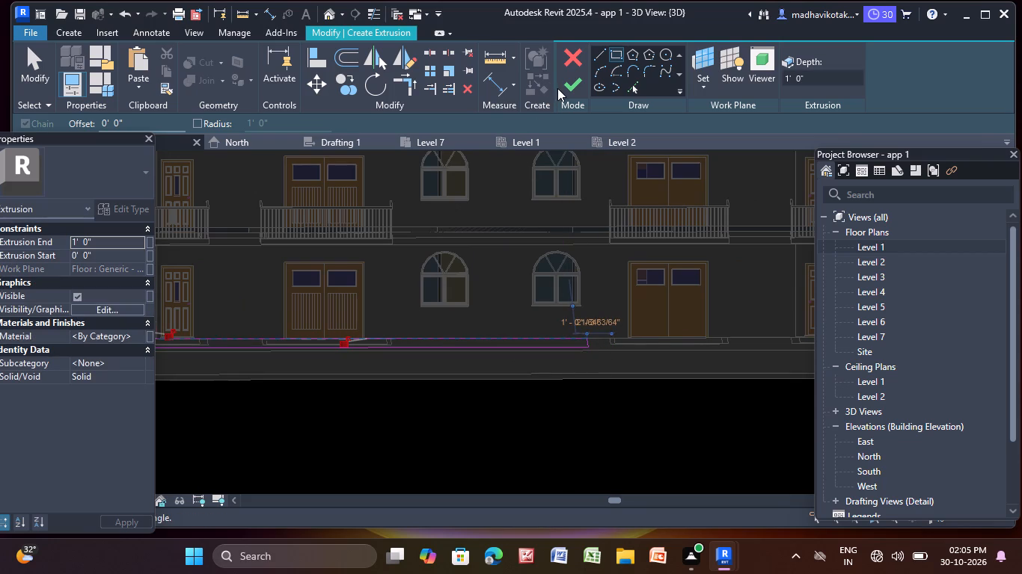
click(572, 90)
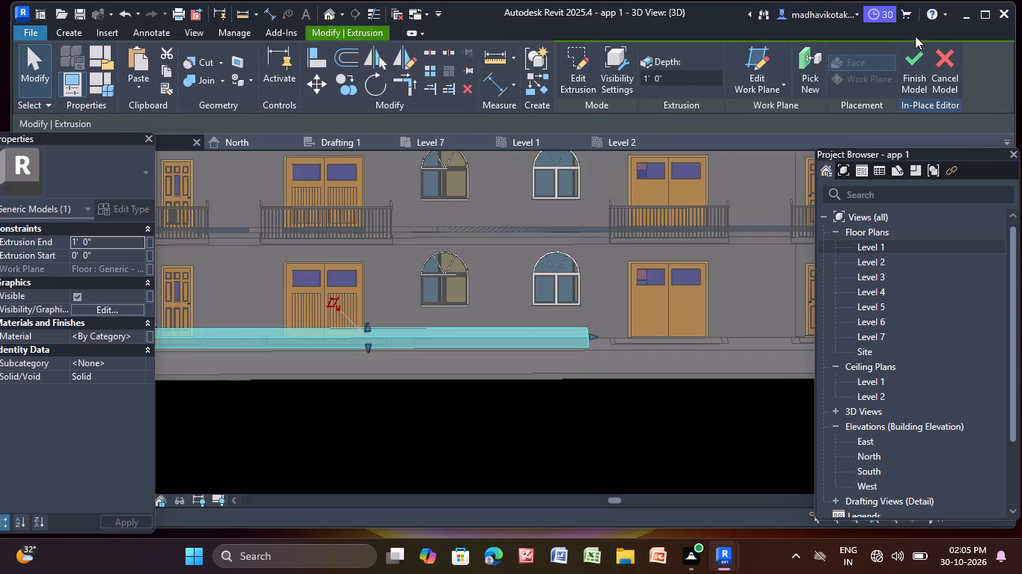
click(906, 55)
Stretch the top of the new facade extrusion upward to roughly two storeys above the ground slab.
scroll(622, 307, down, 5)
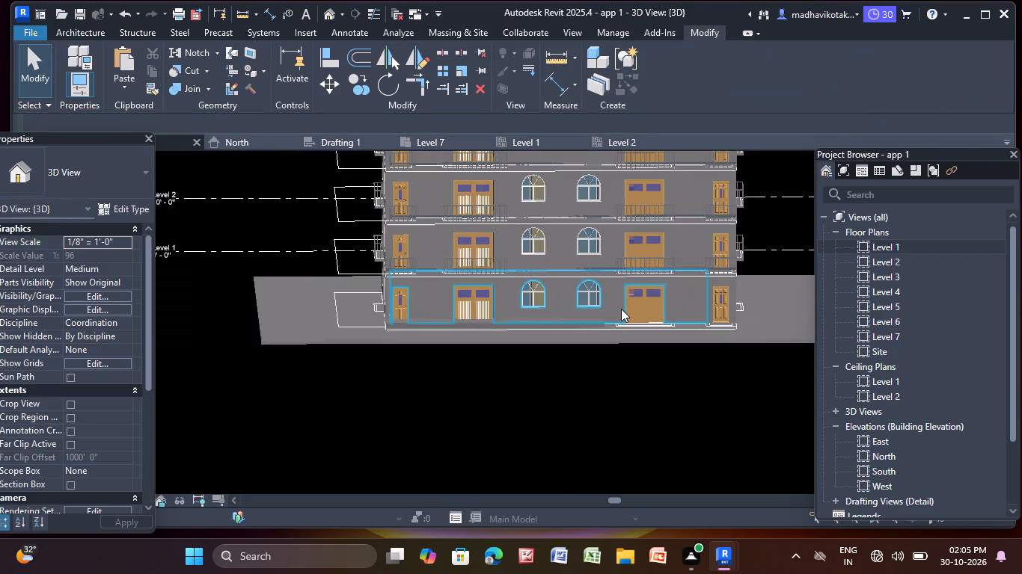
middle_drag(637, 357, 616, 384)
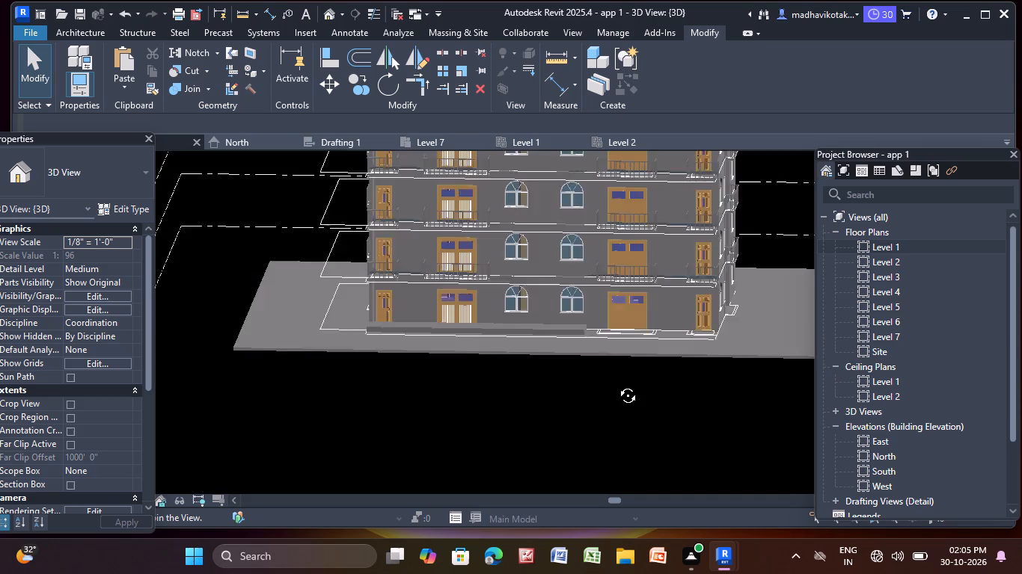
middle_drag(616, 384, 483, 425)
scroll(555, 292, up, 4)
middle_drag(474, 258, 480, 345)
scroll(486, 348, up, 3)
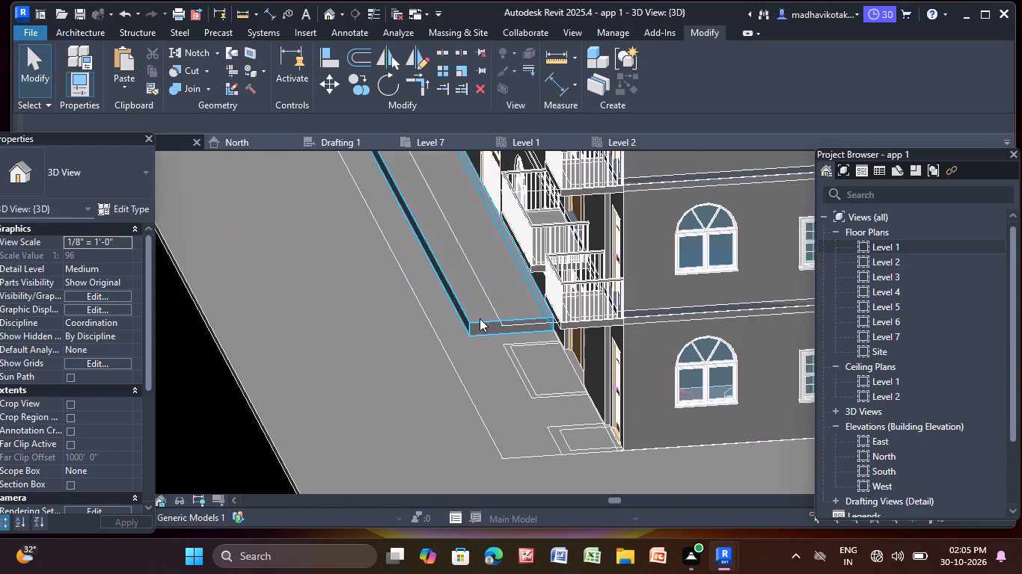
click(480, 318)
scroll(480, 318, down, 5)
middle_drag(477, 327, 477, 362)
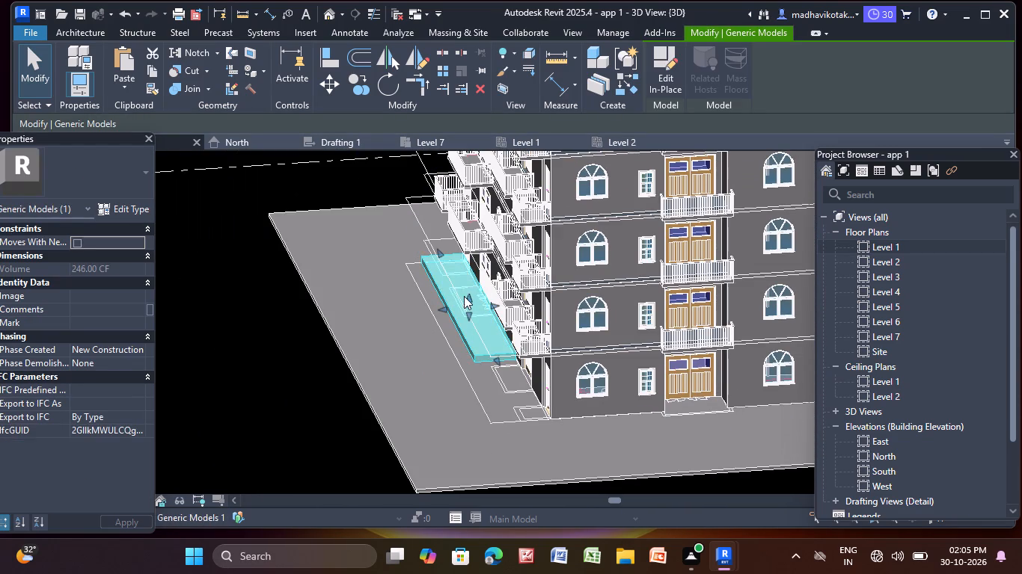
drag(468, 298, 569, 159)
Stretch the top of the facade extrusion further up, to roughly four storeys in front of the balconies.
scroll(455, 282, down, 2)
middle_drag(452, 313, 470, 338)
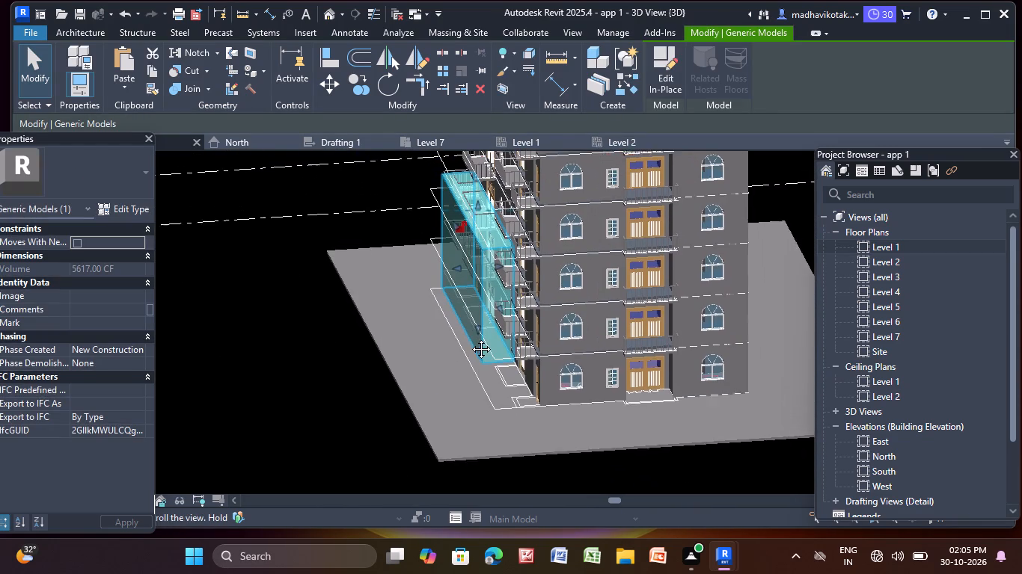
middle_drag(470, 338, 507, 396)
scroll(513, 376, up, 10)
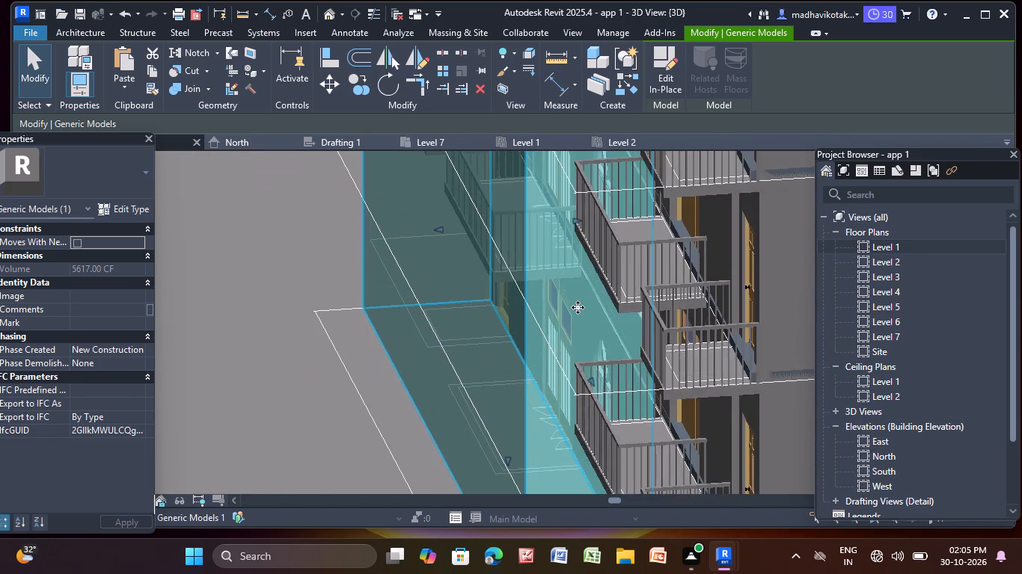
scroll(564, 208, down, 2)
middle_drag(561, 234, 548, 407)
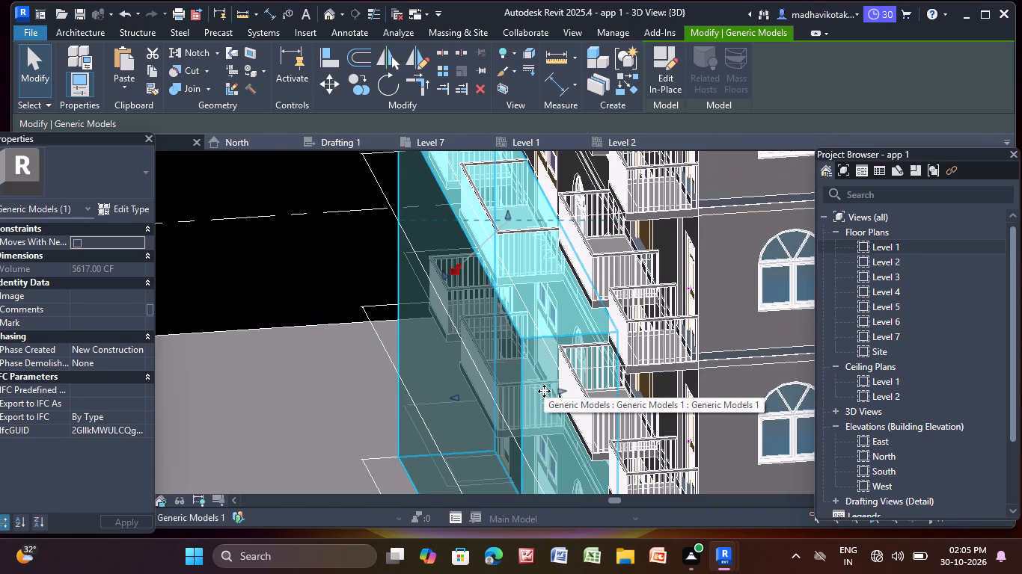
scroll(539, 397, down, 3)
middle_drag(531, 404, 534, 504)
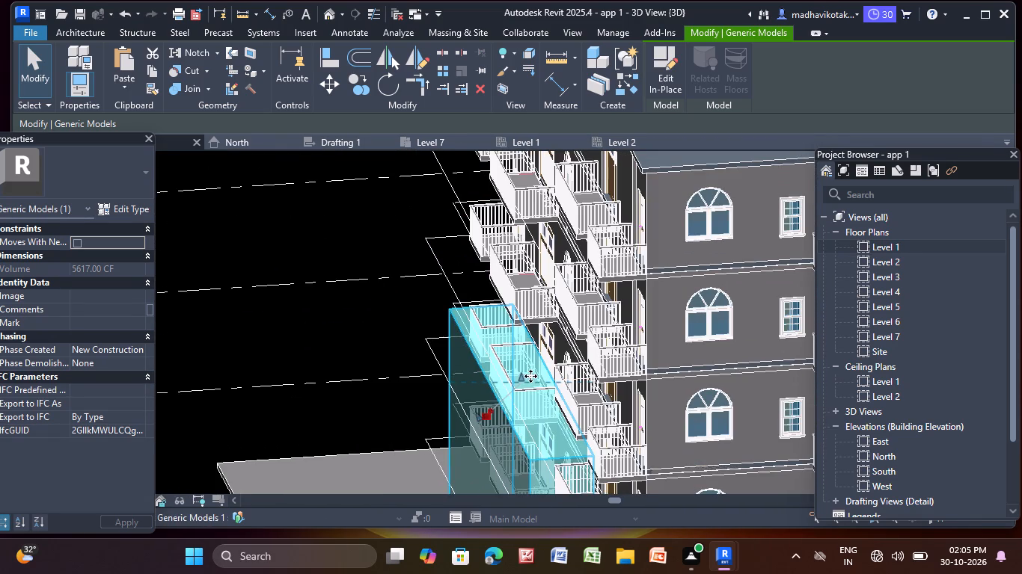
drag(518, 382, 642, 185)
Stretch the top of the facade extrusion past the top-floor balconies to just below the roof edge.
scroll(661, 271, down, 2)
middle_drag(655, 291, 659, 361)
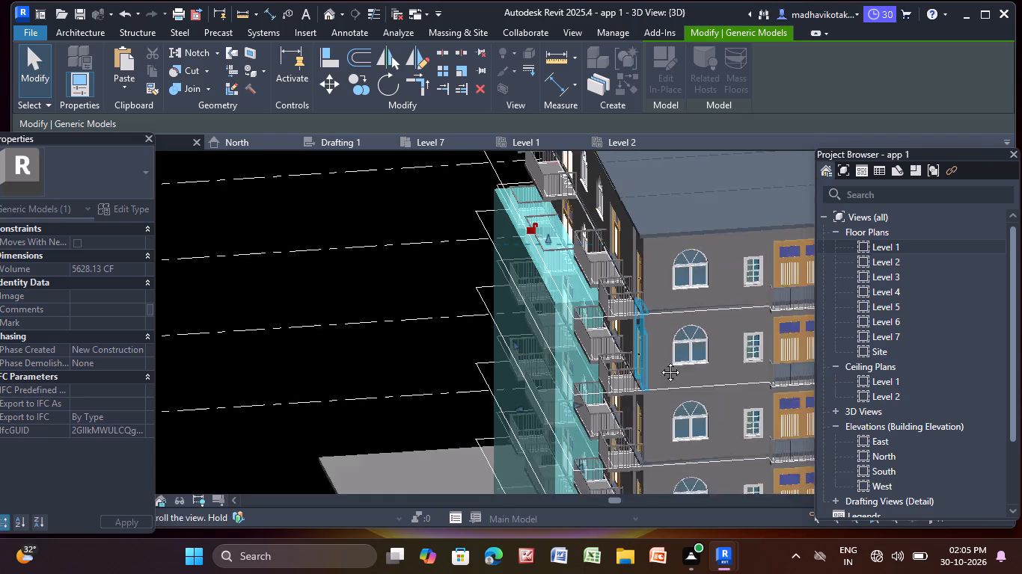
middle_drag(659, 361, 734, 411)
drag(627, 321, 678, 271)
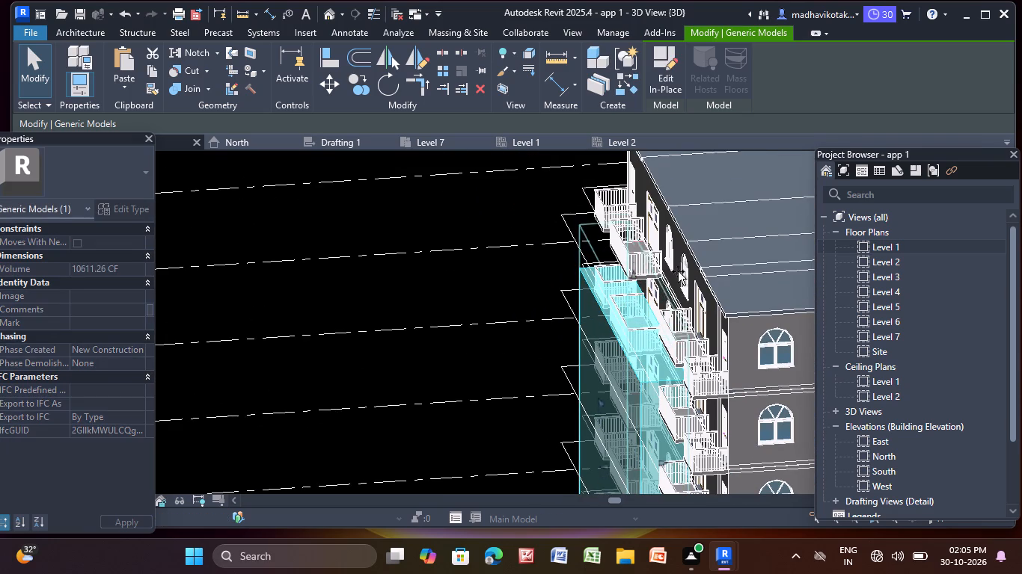
drag(678, 271, 808, 208)
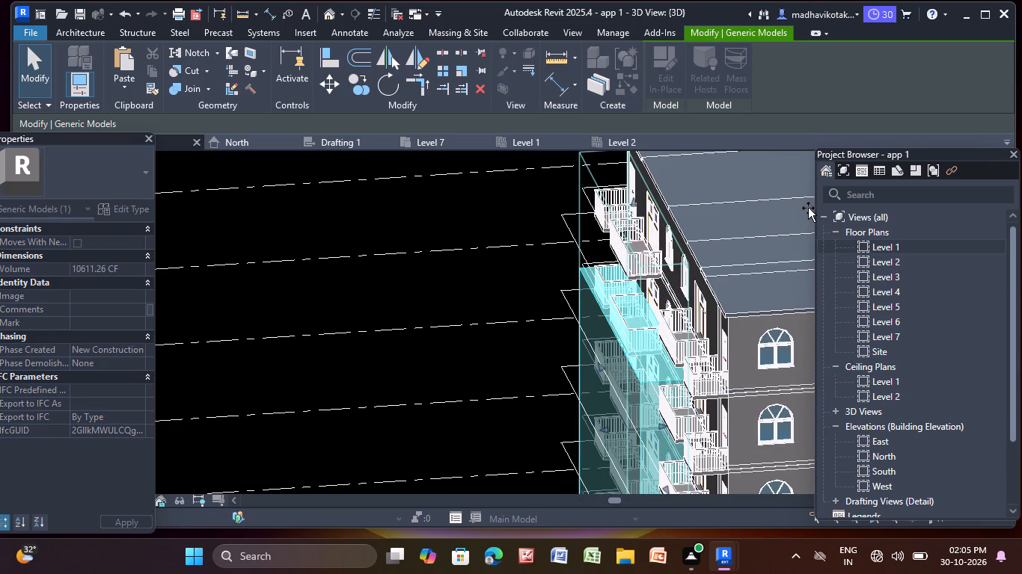
drag(808, 208, 819, 203)
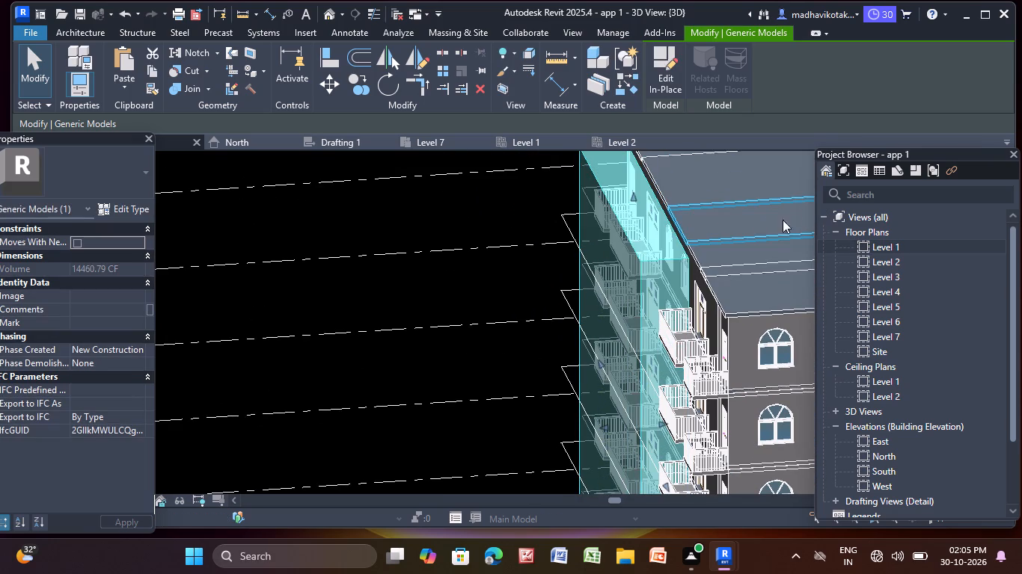
Extend the top of the facade extrusion to meet the roof edge and deselect it.
middle_drag(683, 229, 667, 311)
scroll(636, 275, up, 9)
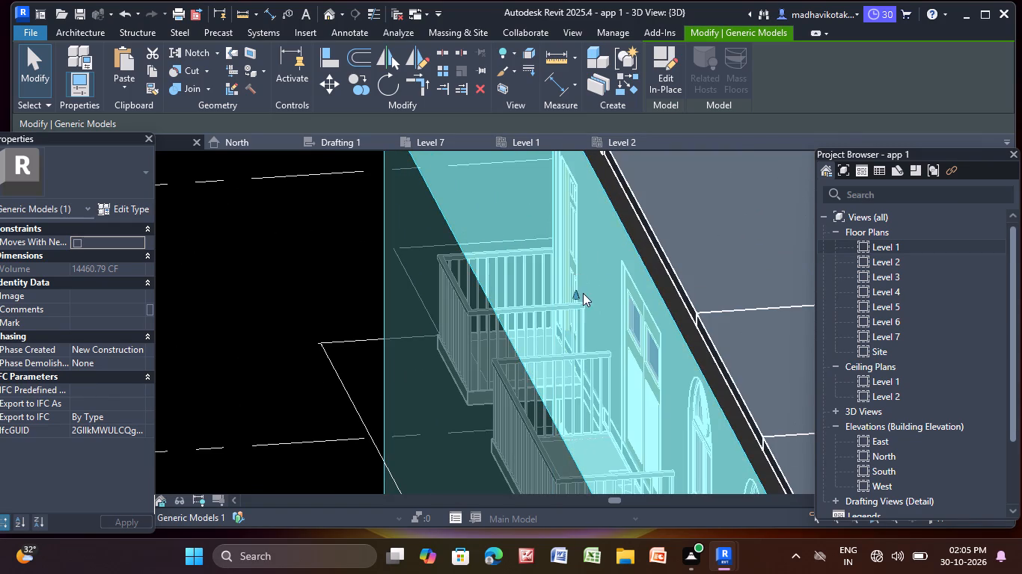
drag(576, 297, 660, 277)
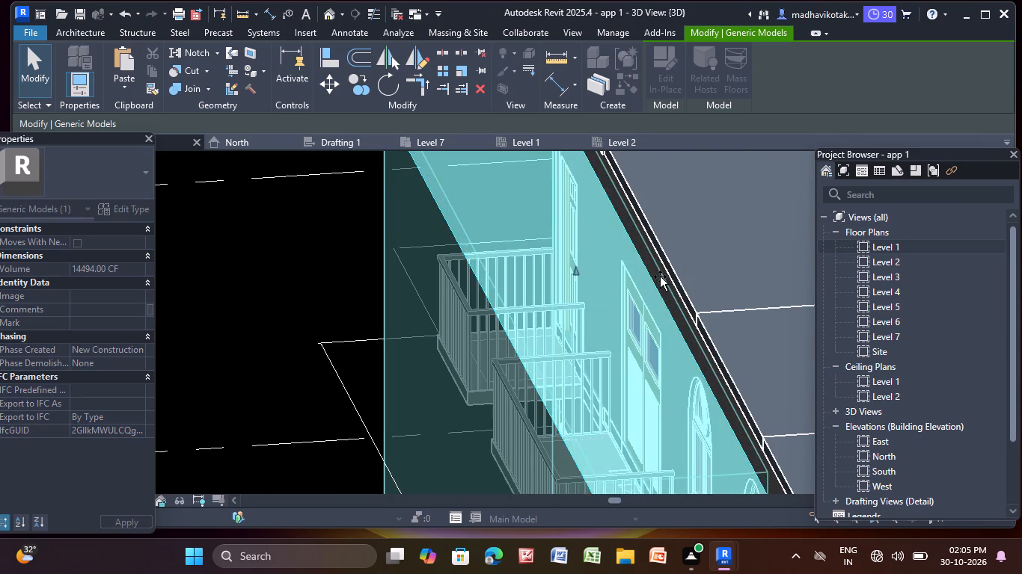
drag(660, 277, 683, 270)
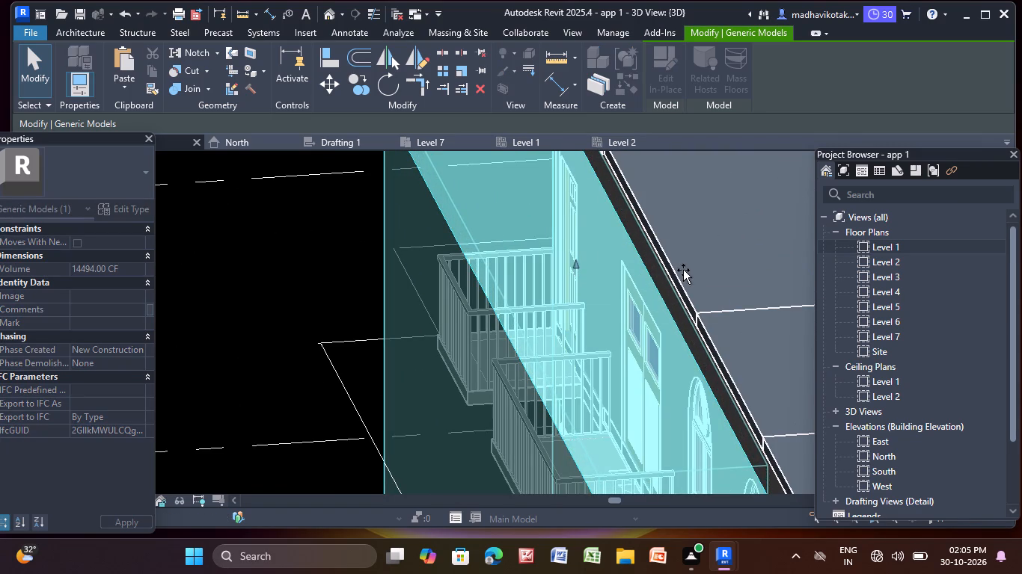
drag(683, 270, 768, 257)
scroll(688, 269, down, 6)
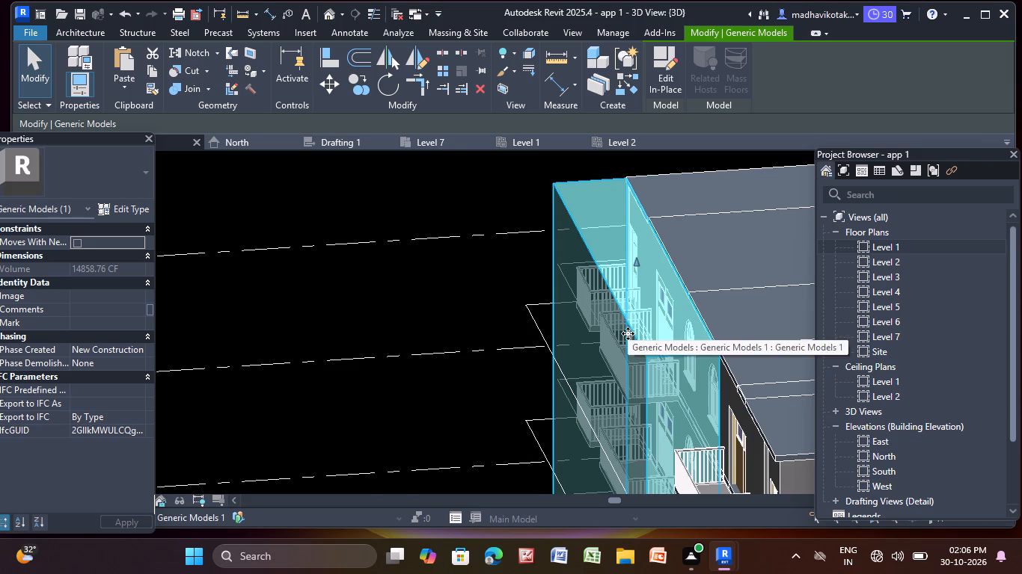
scroll(608, 341, down, 4)
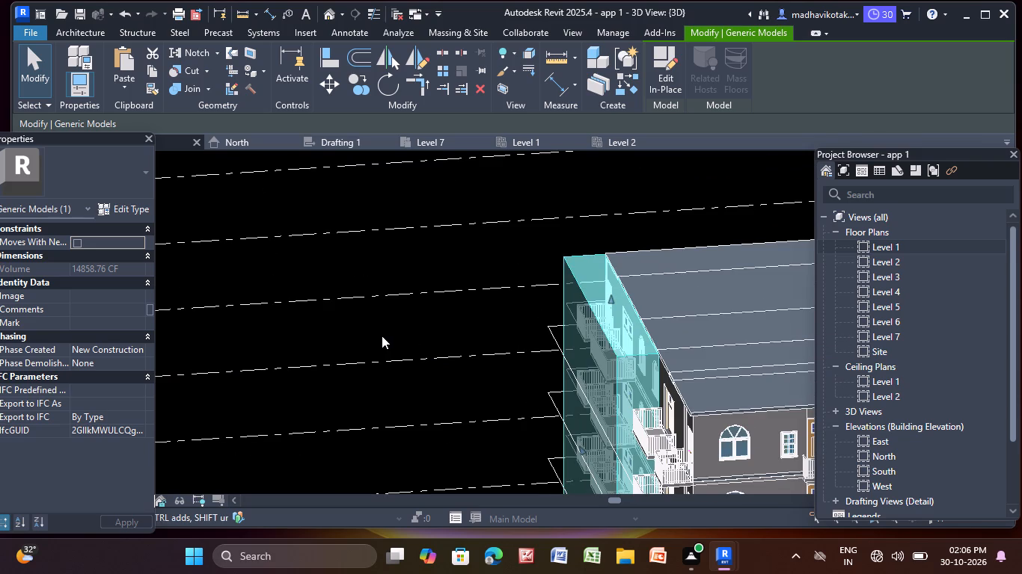
key(Escape)
scroll(382, 336, down, 3)
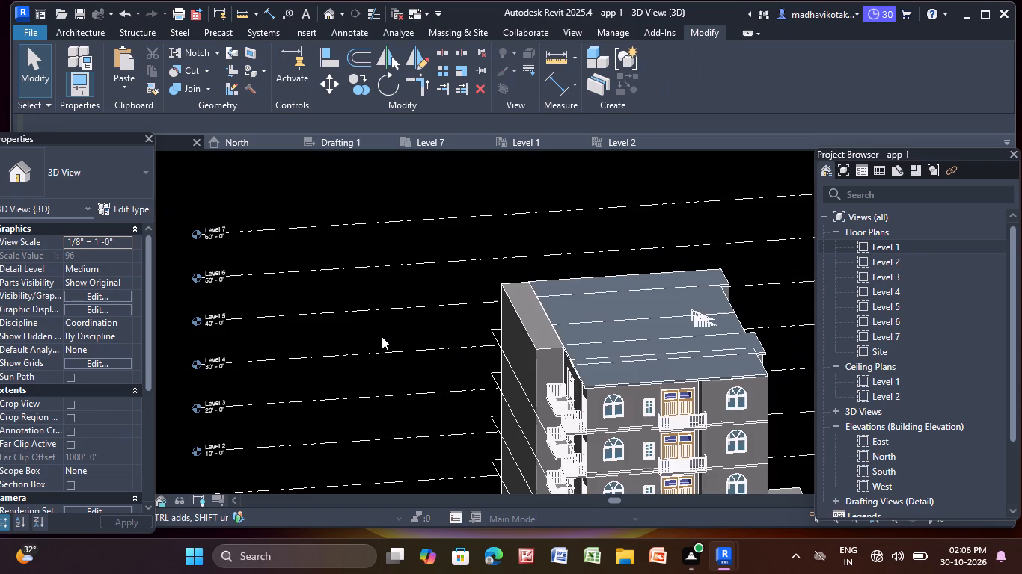
Examine the full-height facade extrusion from several angles, checking how it sits against the roof, balconies and ground slab.
shift+middle_drag(356, 349, 522, 379)
scroll(504, 368, down, 4)
middle_drag(504, 368, 507, 257)
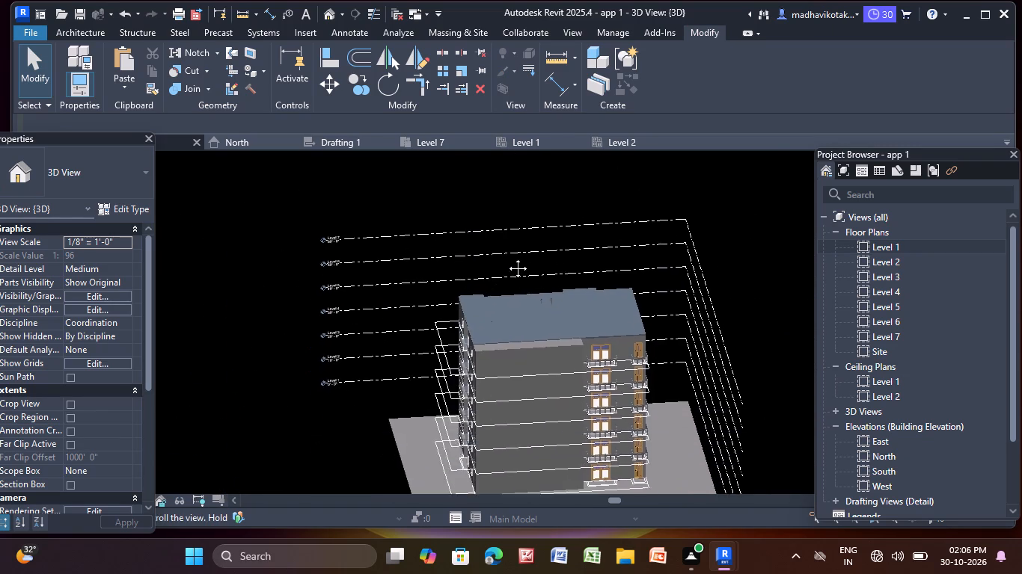
middle_drag(507, 257, 485, 209)
shift+middle_drag(538, 439, 524, 358)
shift+scroll(497, 348, up, 2)
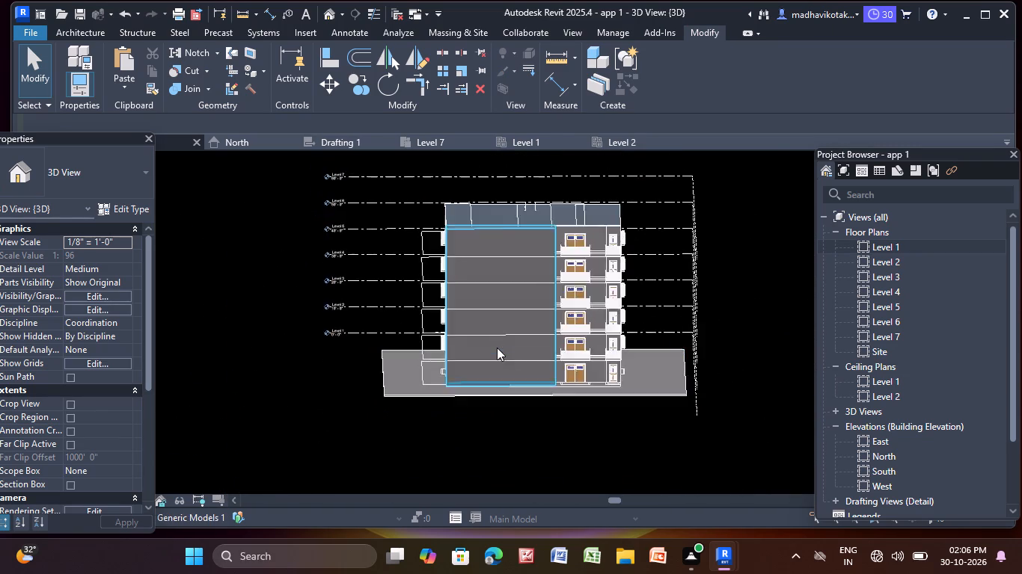
shift+scroll(497, 348, up, 6)
scroll(483, 370, down, 4)
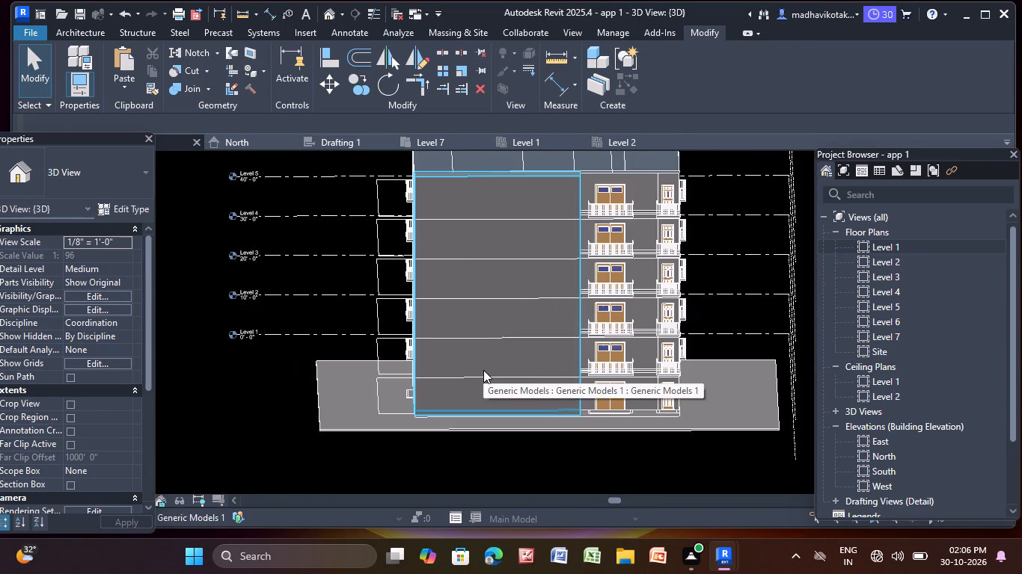
middle_drag(483, 370, 574, 368)
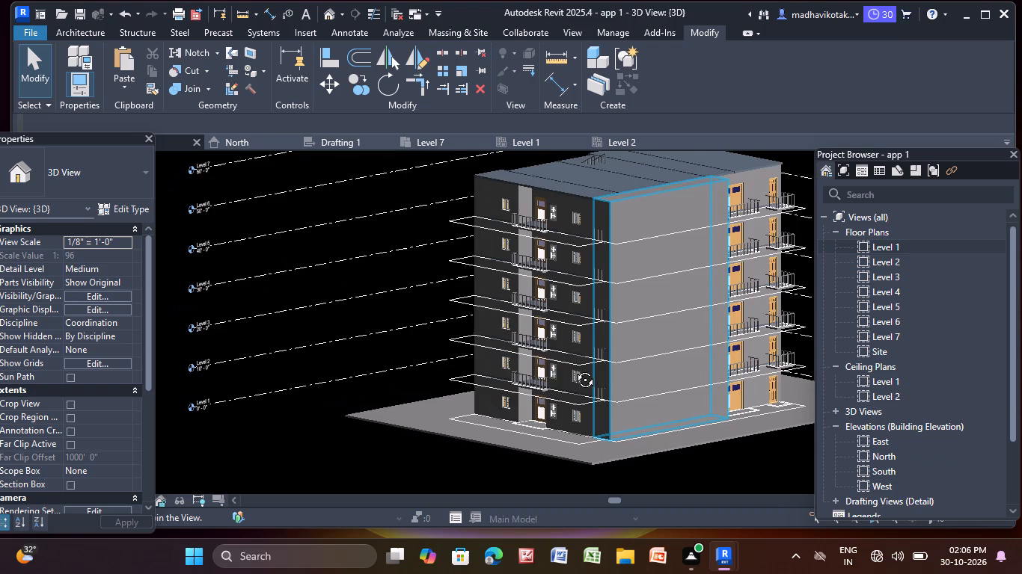
middle_drag(574, 368, 494, 371)
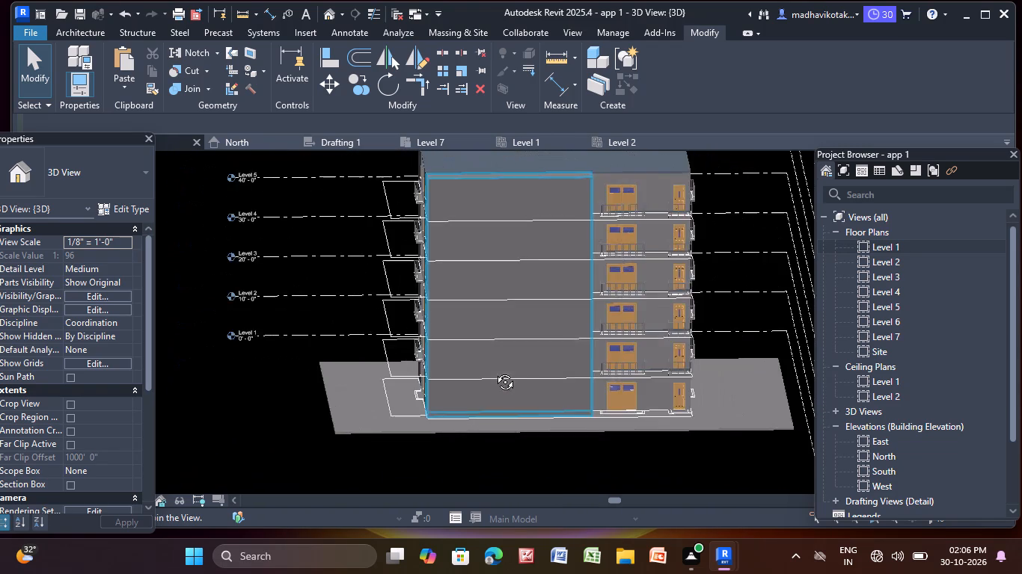
middle_drag(494, 371, 483, 355)
shift+middle_drag(483, 355, 480, 351)
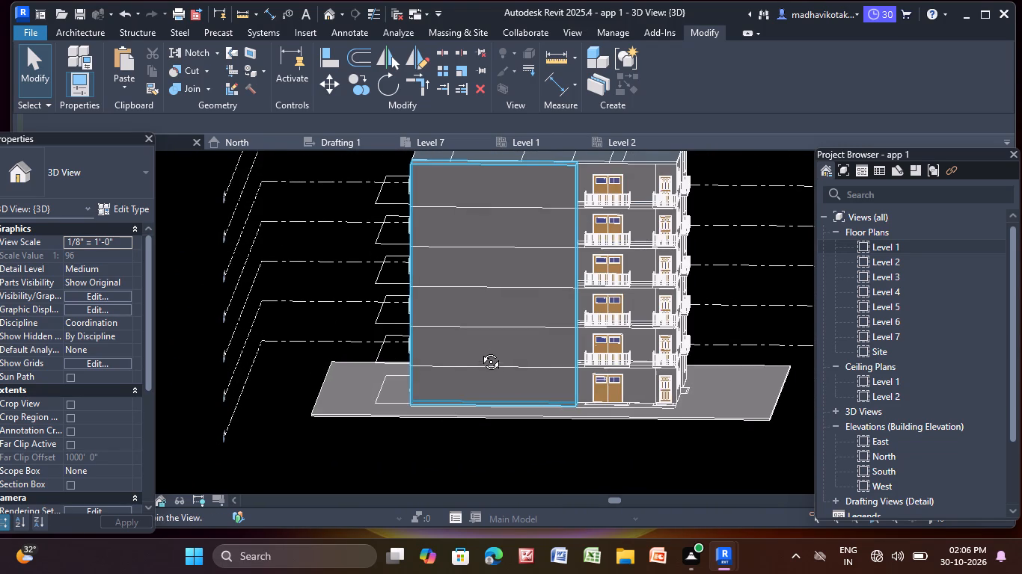
shift+middle_drag(480, 351, 474, 346)
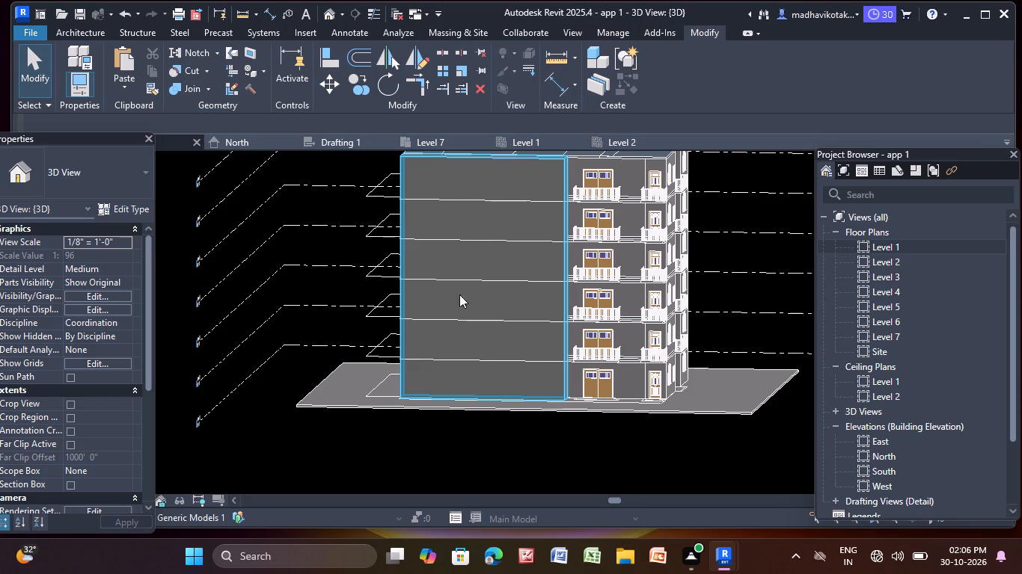
Select the generic model extrusion that covers the balcony facade.
click(479, 247)
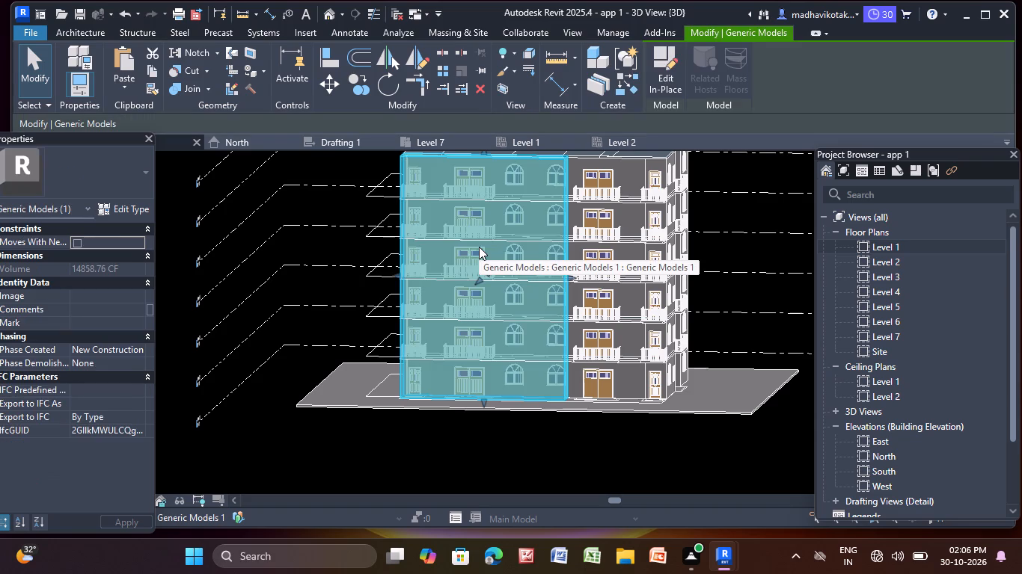
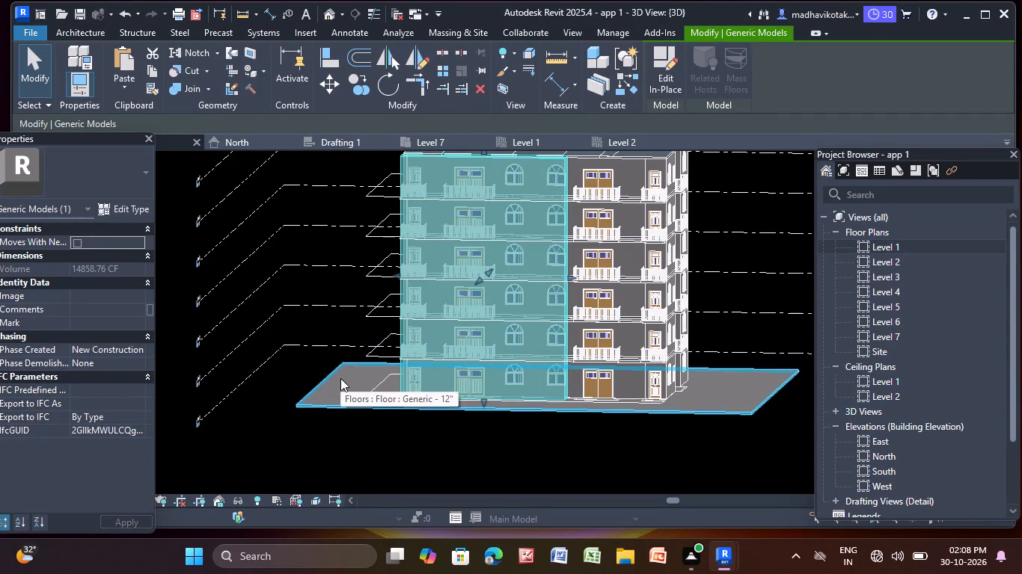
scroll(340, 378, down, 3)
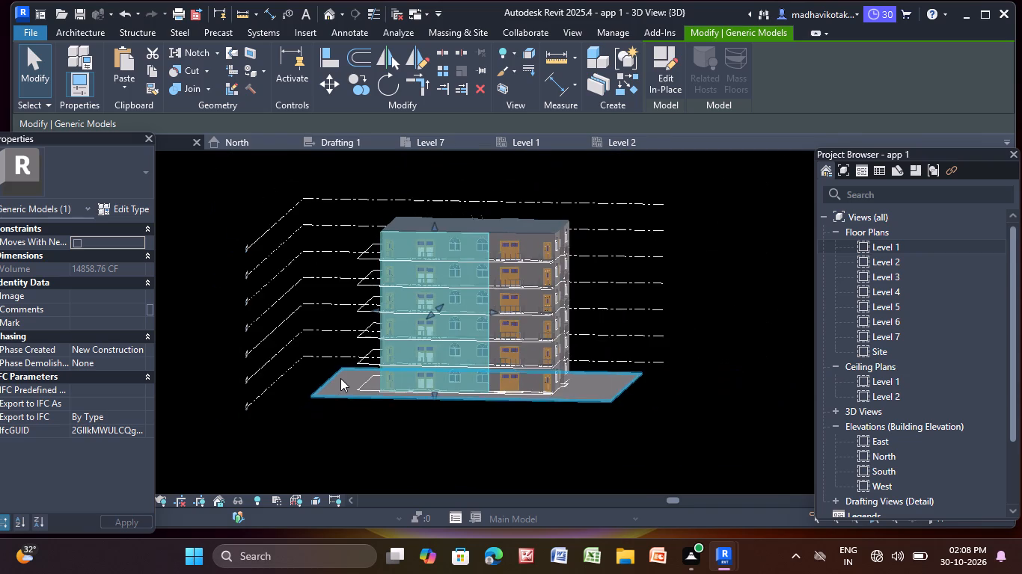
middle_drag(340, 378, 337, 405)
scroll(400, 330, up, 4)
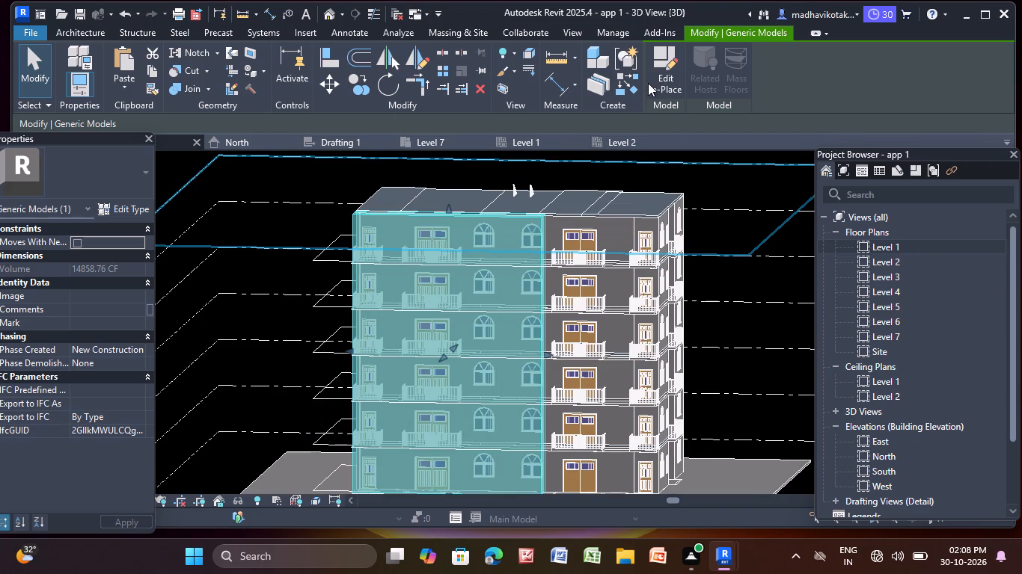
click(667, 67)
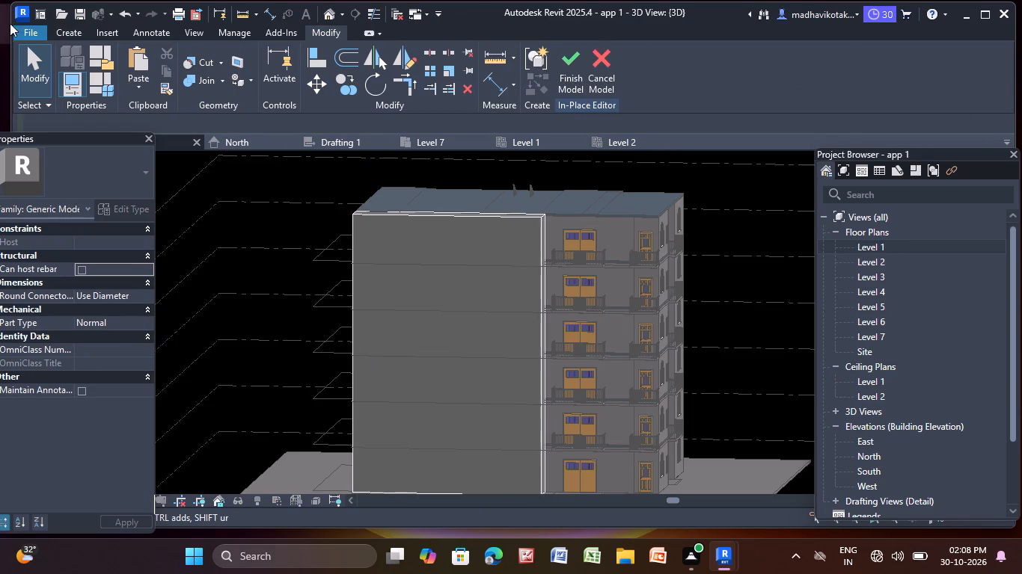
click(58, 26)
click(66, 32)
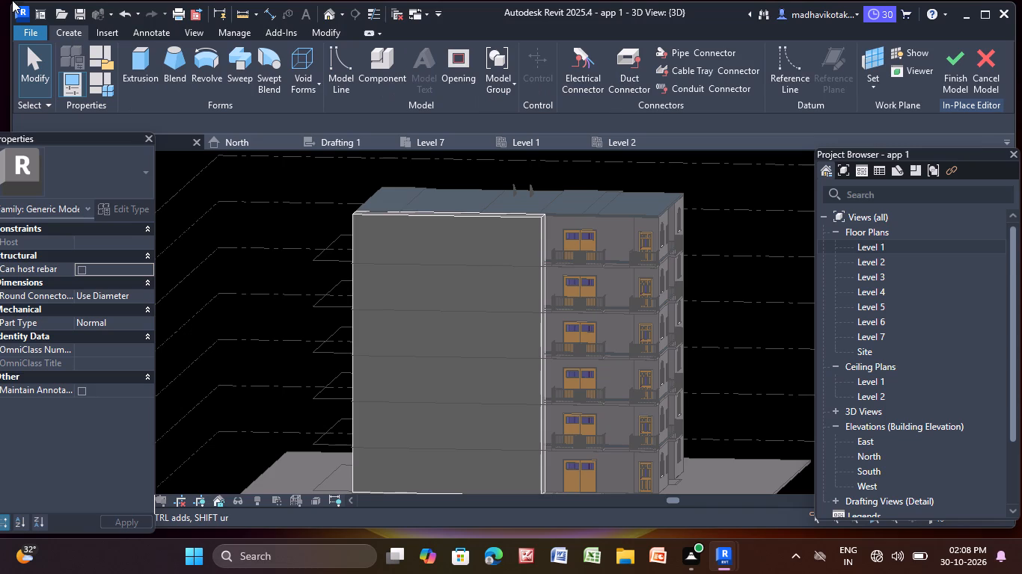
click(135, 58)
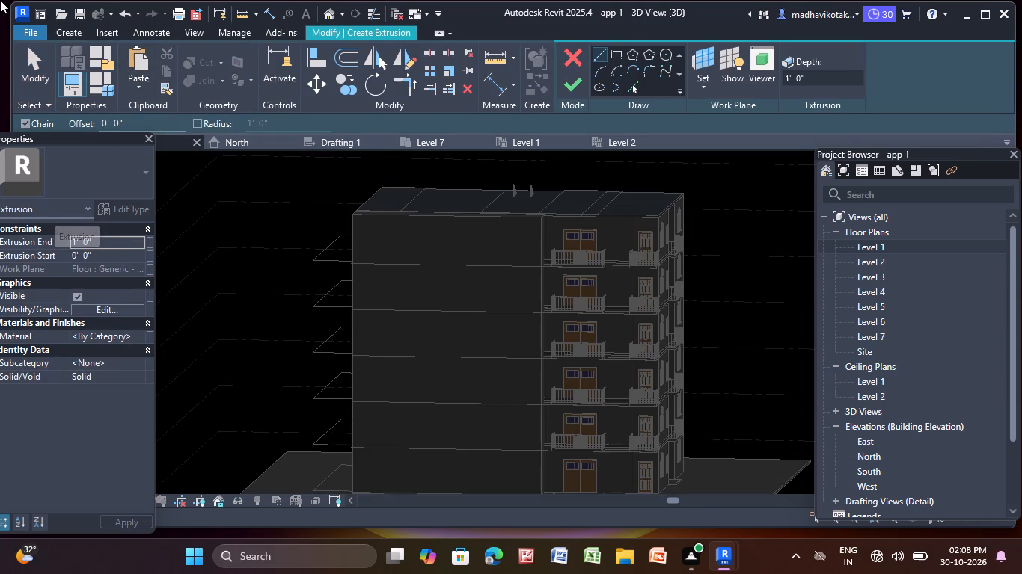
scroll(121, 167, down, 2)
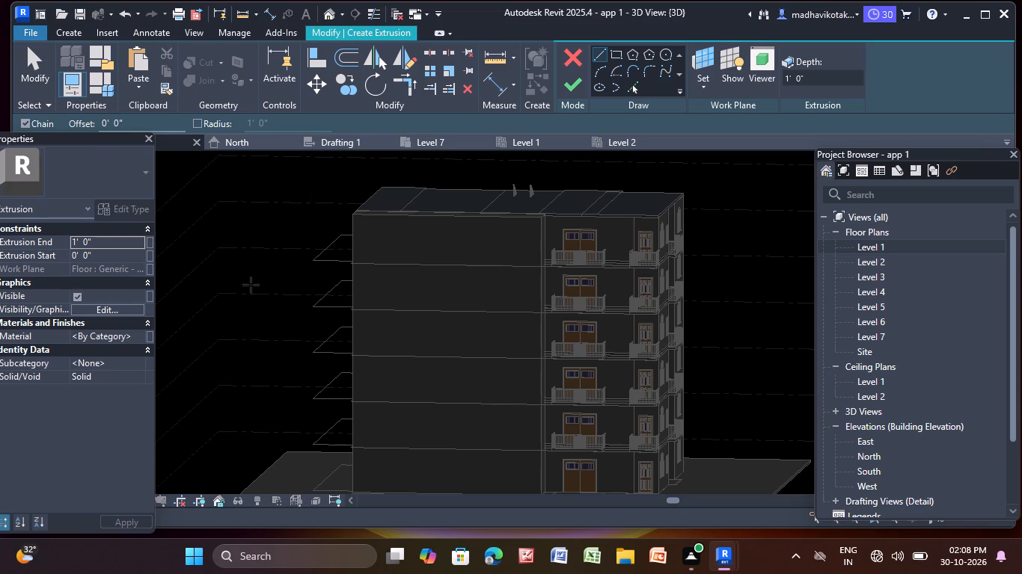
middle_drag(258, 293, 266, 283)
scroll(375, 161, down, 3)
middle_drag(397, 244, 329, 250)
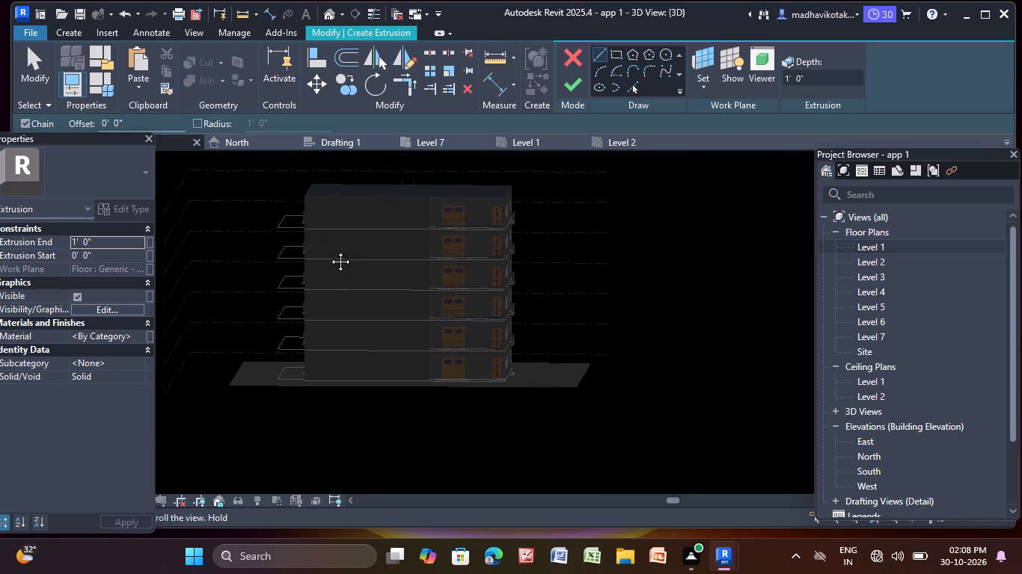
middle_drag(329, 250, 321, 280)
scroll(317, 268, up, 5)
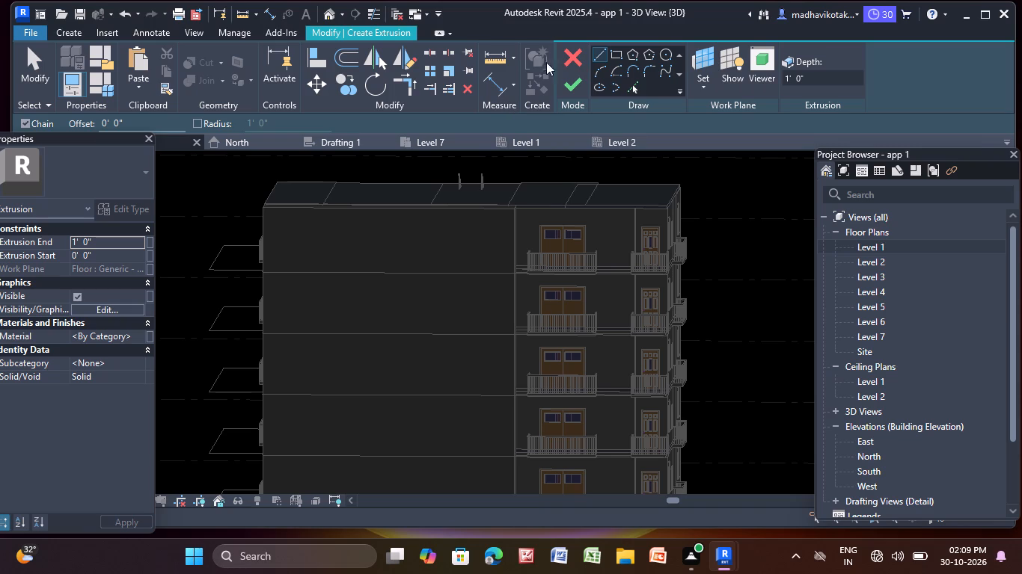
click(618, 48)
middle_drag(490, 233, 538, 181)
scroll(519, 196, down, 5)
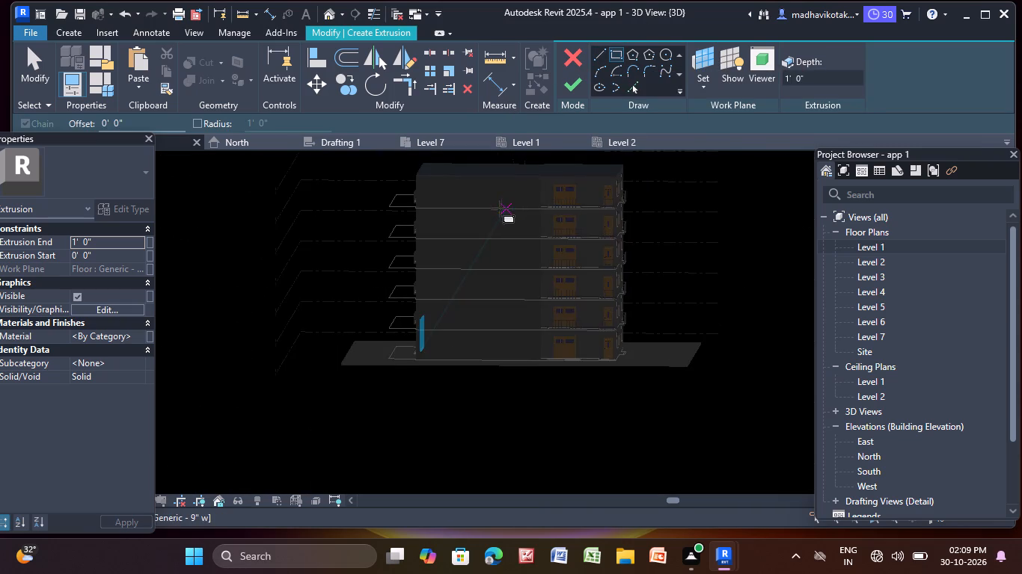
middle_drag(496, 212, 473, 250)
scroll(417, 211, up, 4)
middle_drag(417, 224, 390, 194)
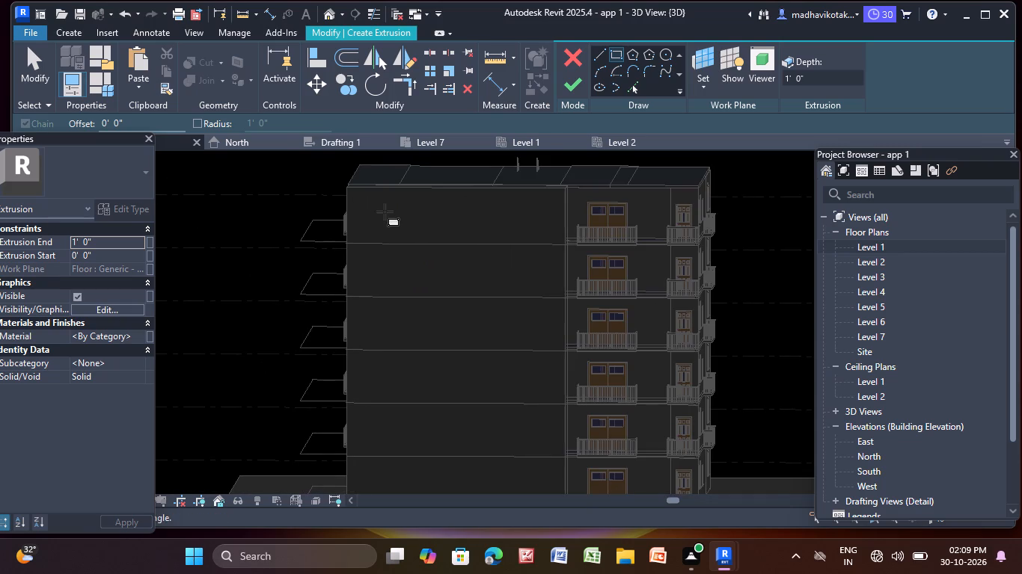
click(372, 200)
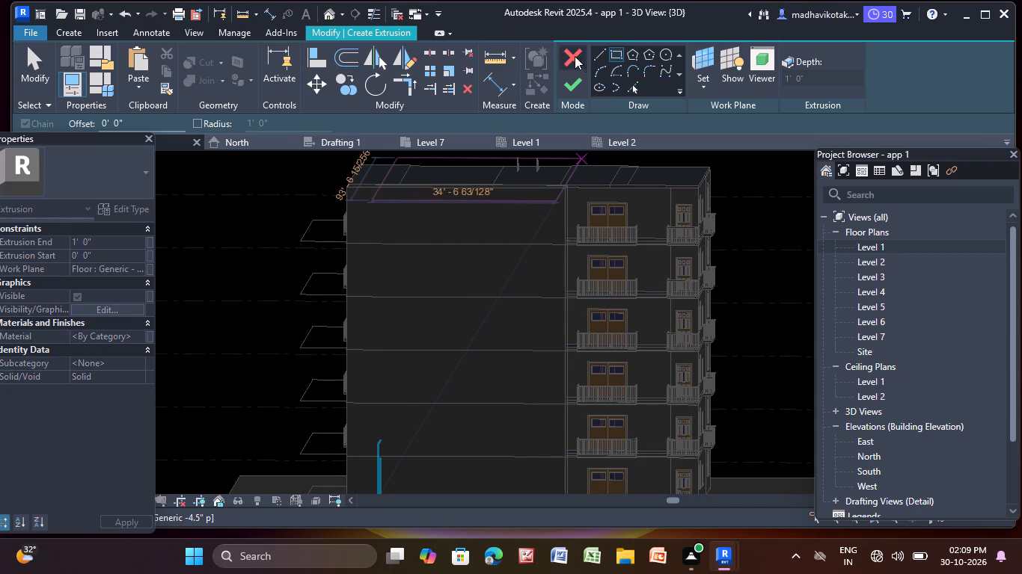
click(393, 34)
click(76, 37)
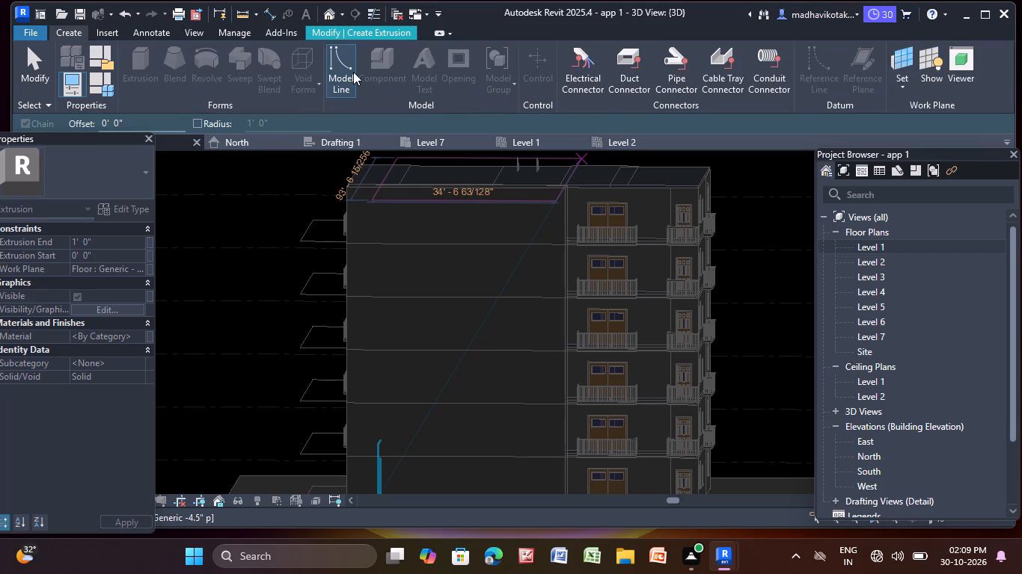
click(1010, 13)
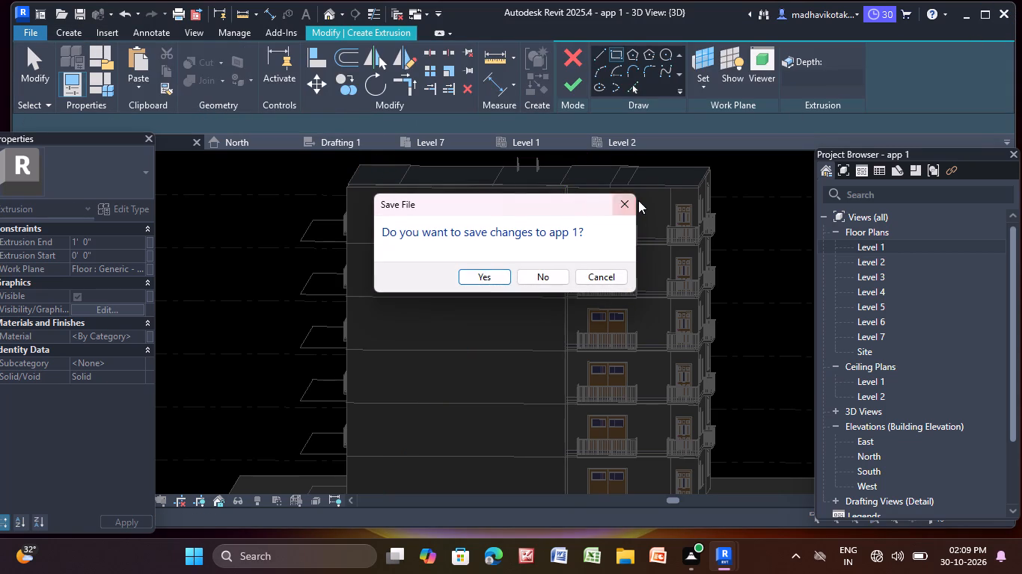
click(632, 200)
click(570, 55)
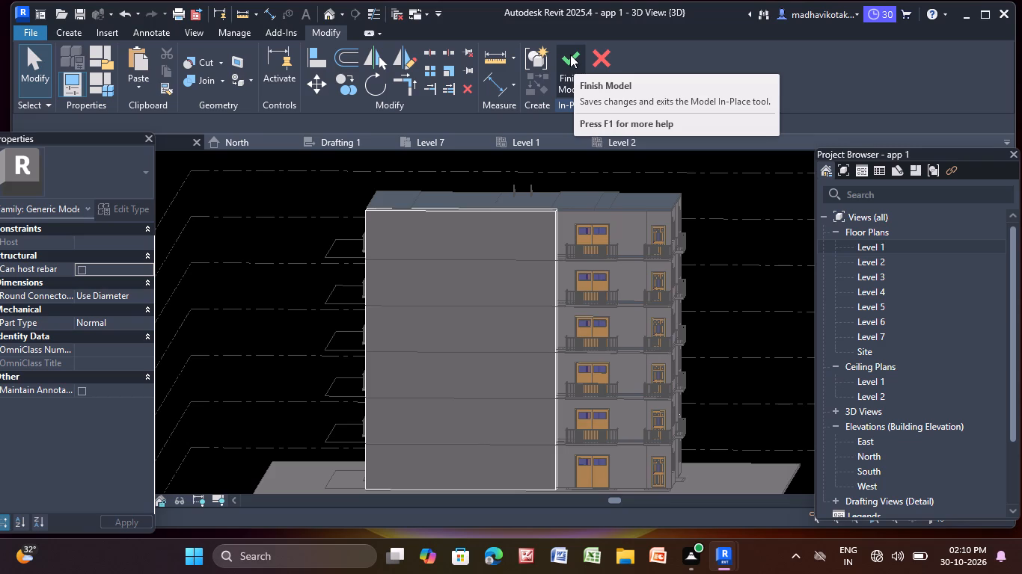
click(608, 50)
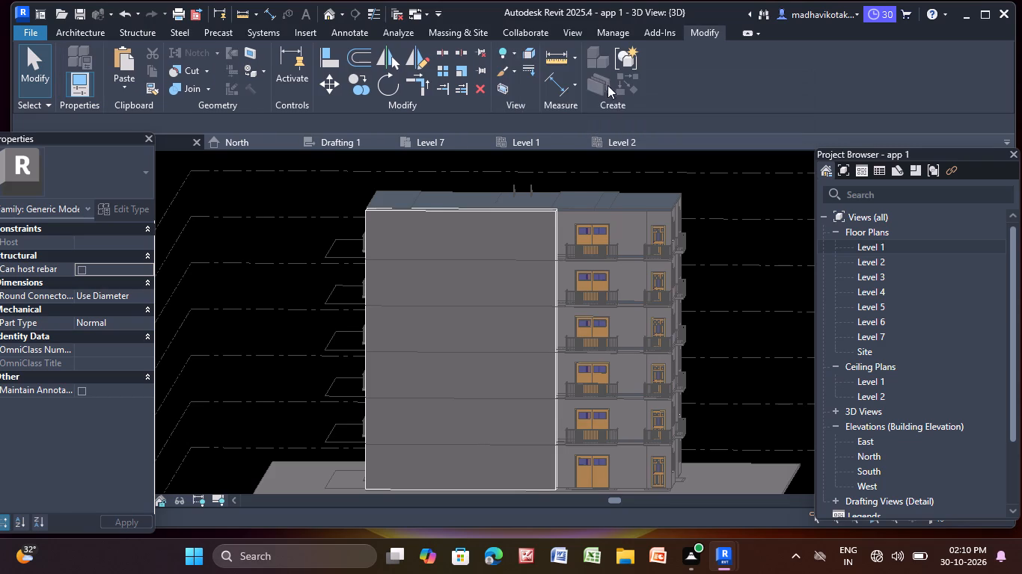
Open the generic model covering the balcony facade for in-place editing.
click(529, 245)
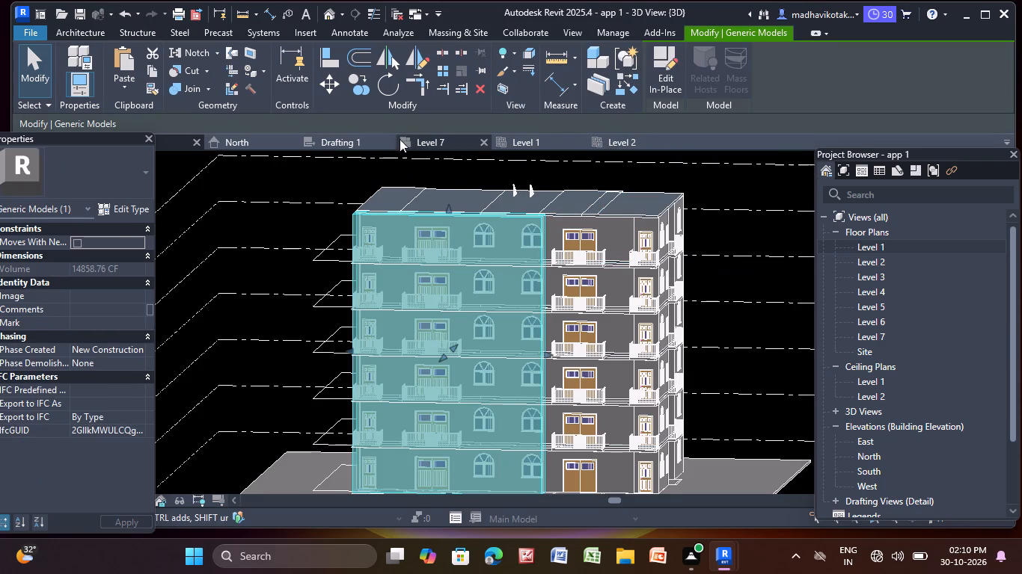
click(74, 36)
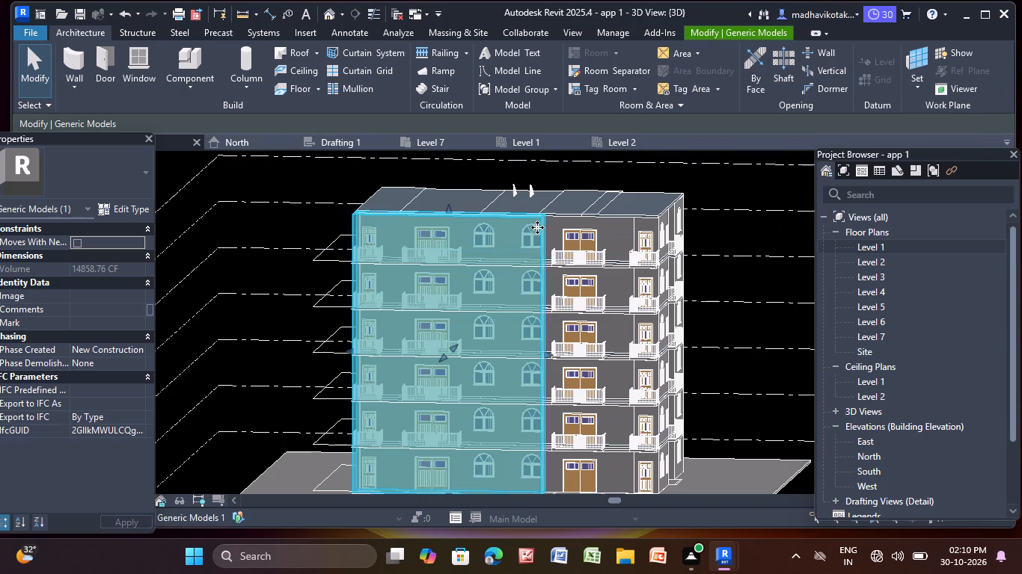
click(725, 34)
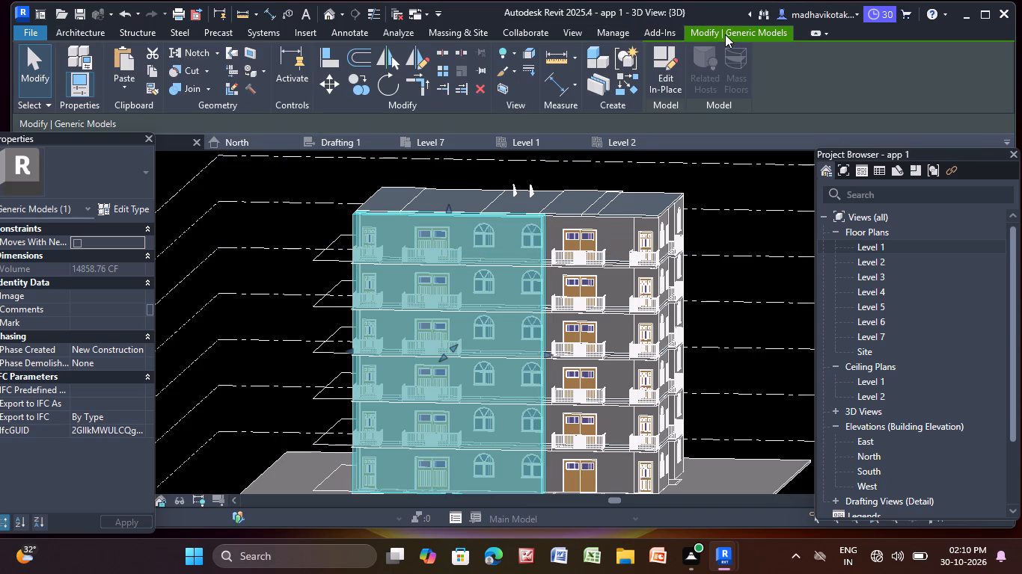
click(670, 59)
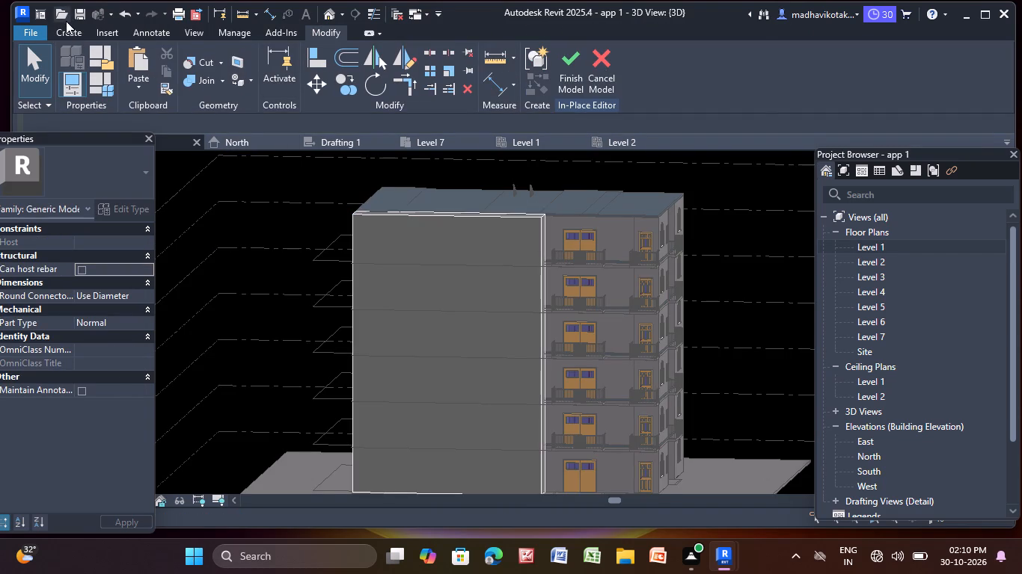
Start a void extrusion and pick the front face of the facade extrusion as its work plane.
click(64, 29)
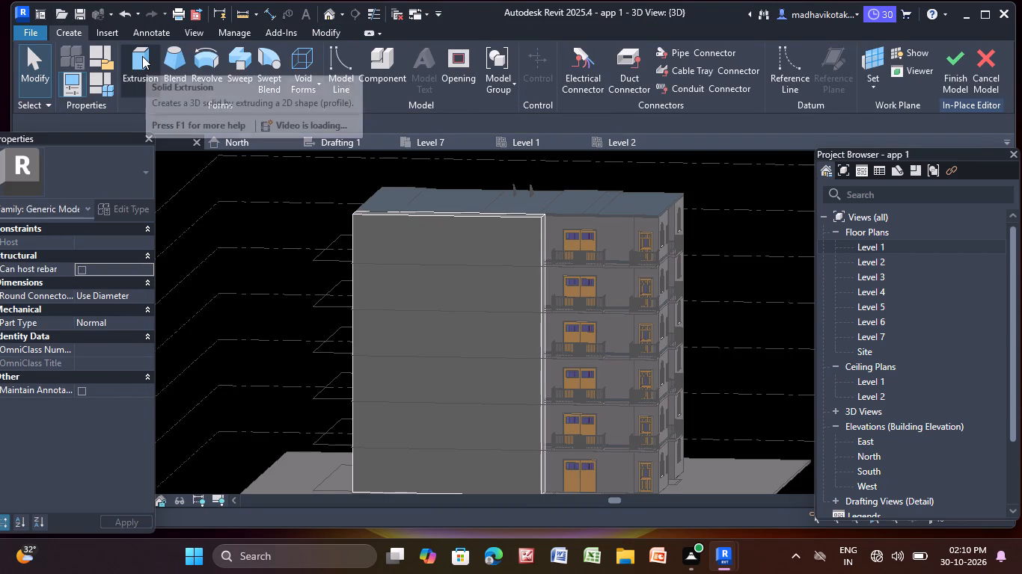
click(308, 60)
click(325, 111)
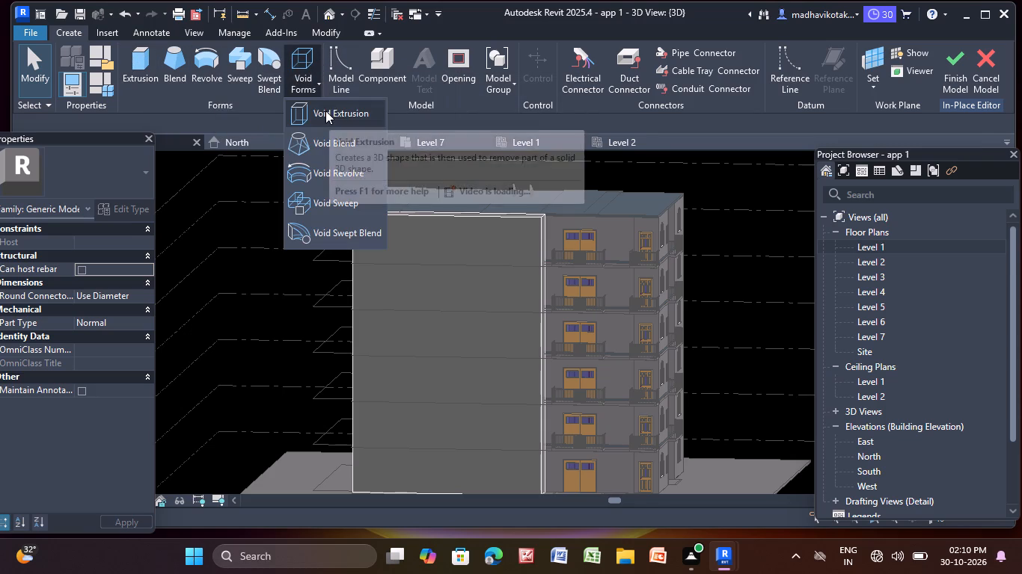
scroll(394, 233, down, 4)
middle_drag(403, 241, 401, 239)
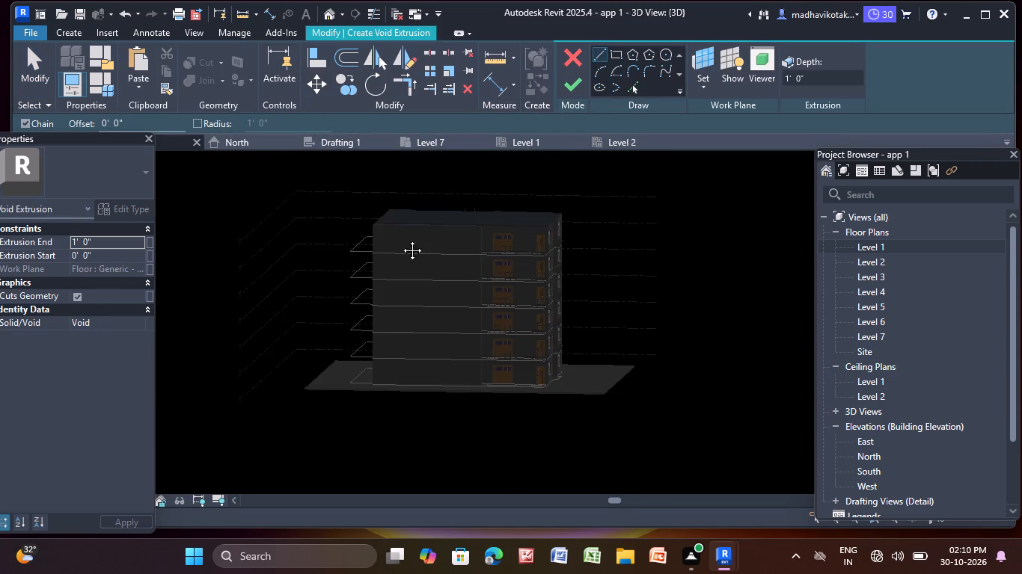
middle_drag(401, 239, 396, 197)
scroll(396, 197, up, 4)
scroll(397, 192, down, 2)
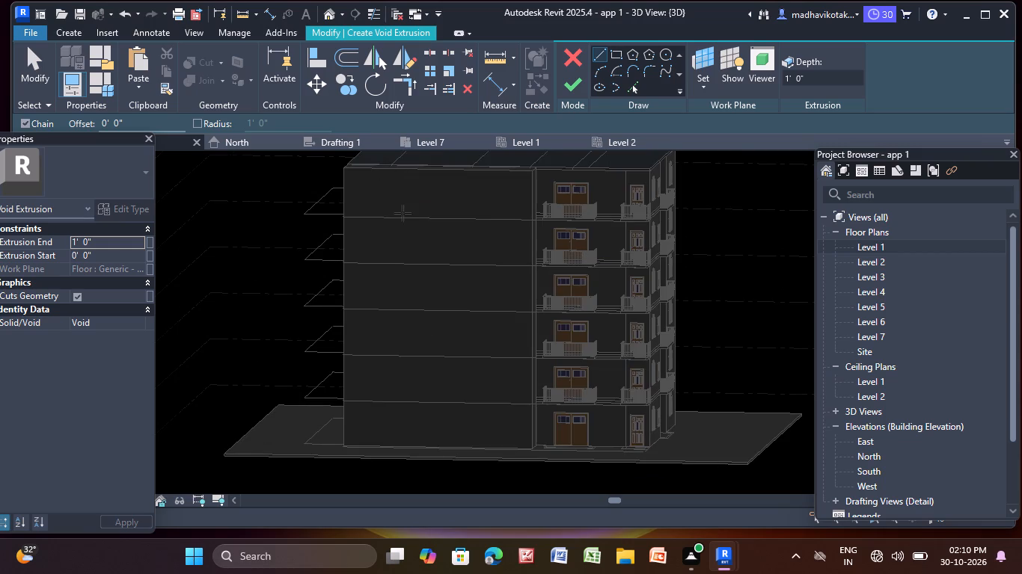
middle_drag(403, 213, 402, 226)
scroll(402, 226, up, 1)
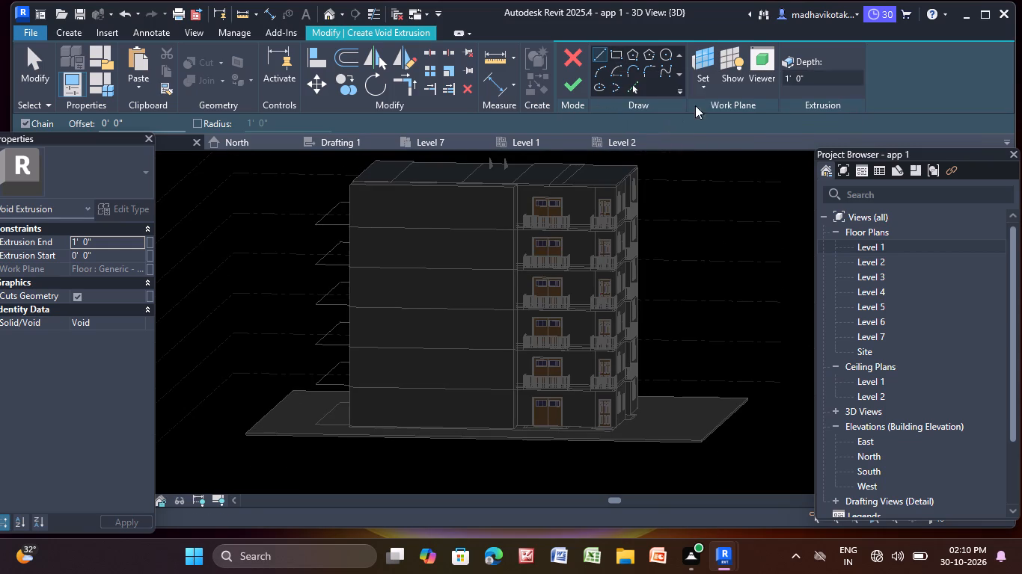
click(705, 87)
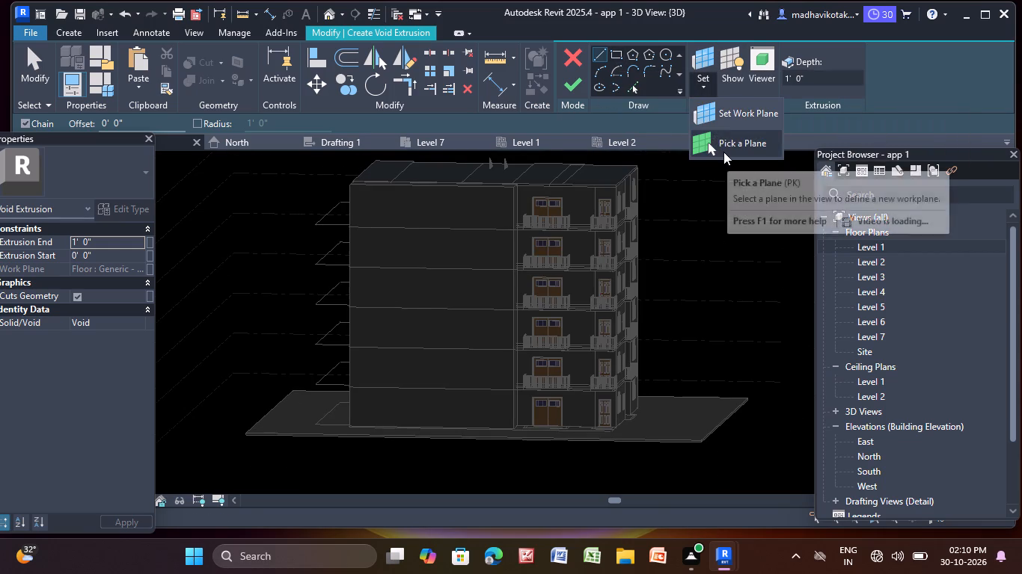
click(725, 149)
click(467, 297)
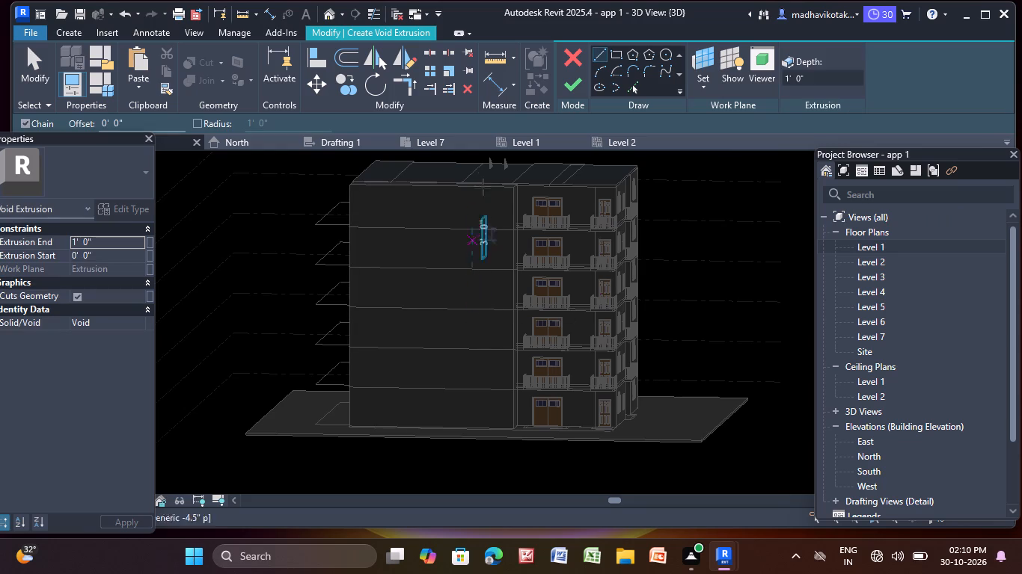
Sketch a rectangle about 28'-10" wide by 54'-5" high inside the facade face and complete the void extrusion at 1'-0" depth.
click(617, 53)
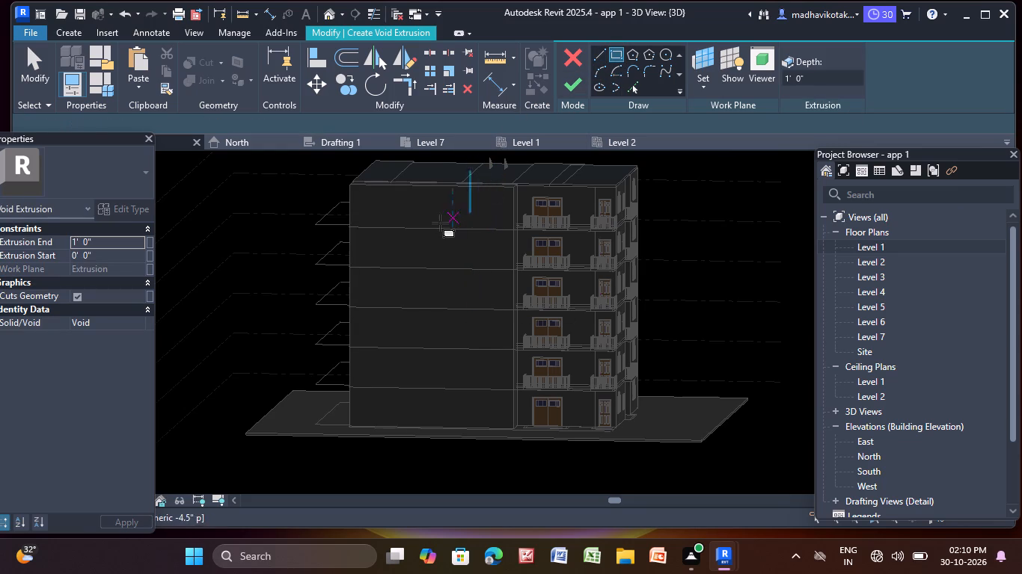
scroll(369, 201, up, 3)
click(371, 194)
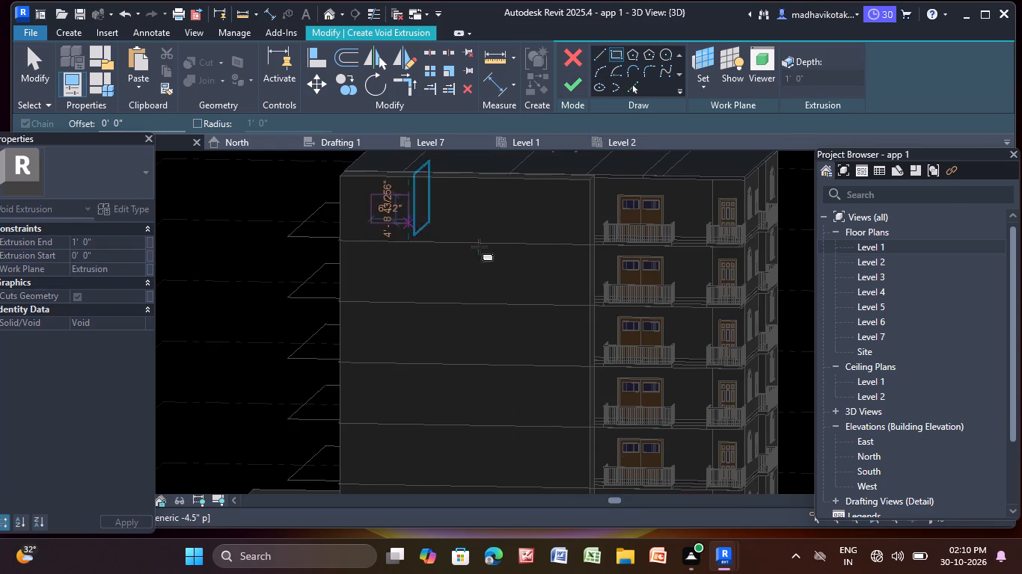
scroll(546, 376, down, 3)
middle_drag(546, 376, 525, 303)
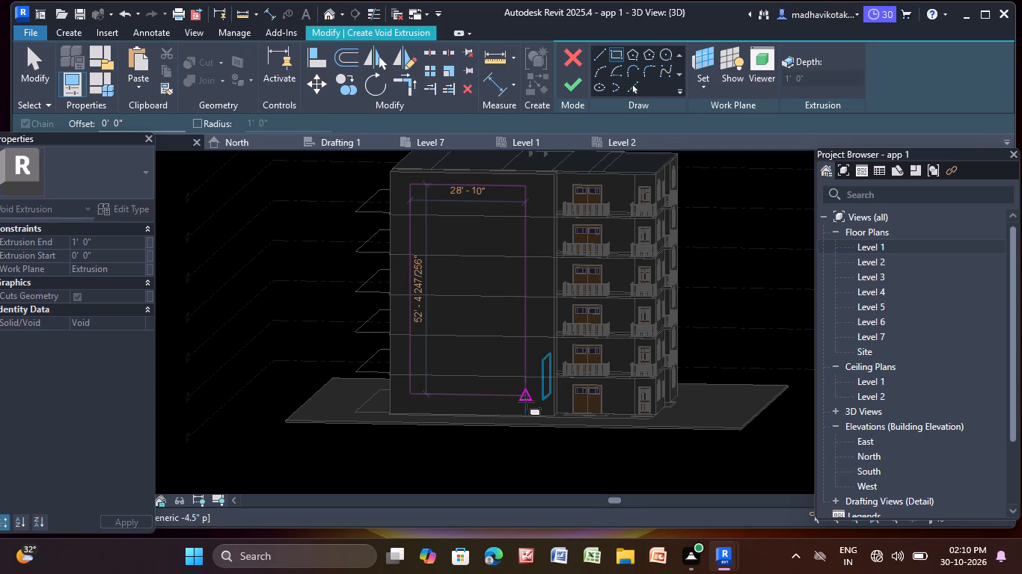
click(524, 404)
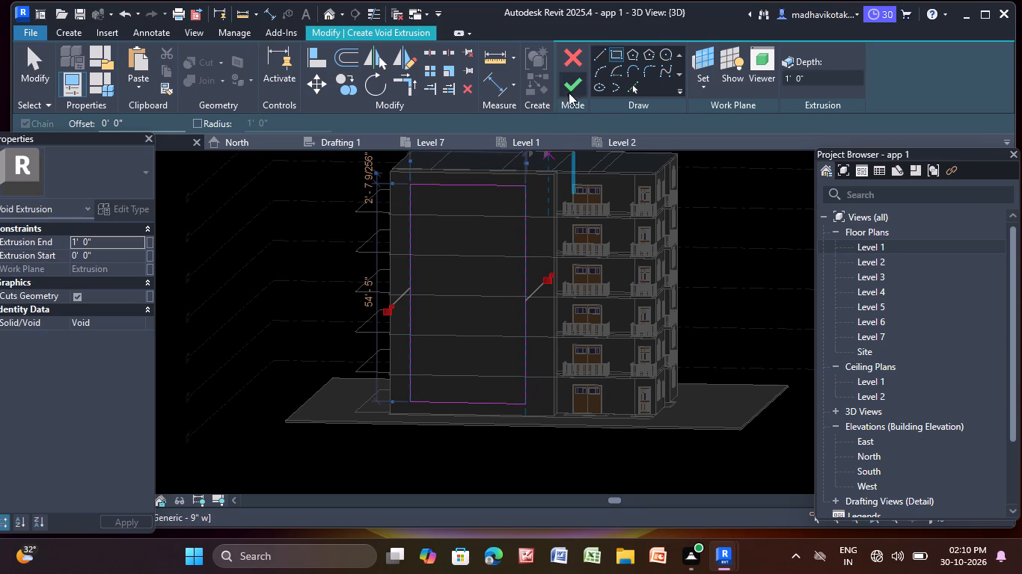
click(571, 90)
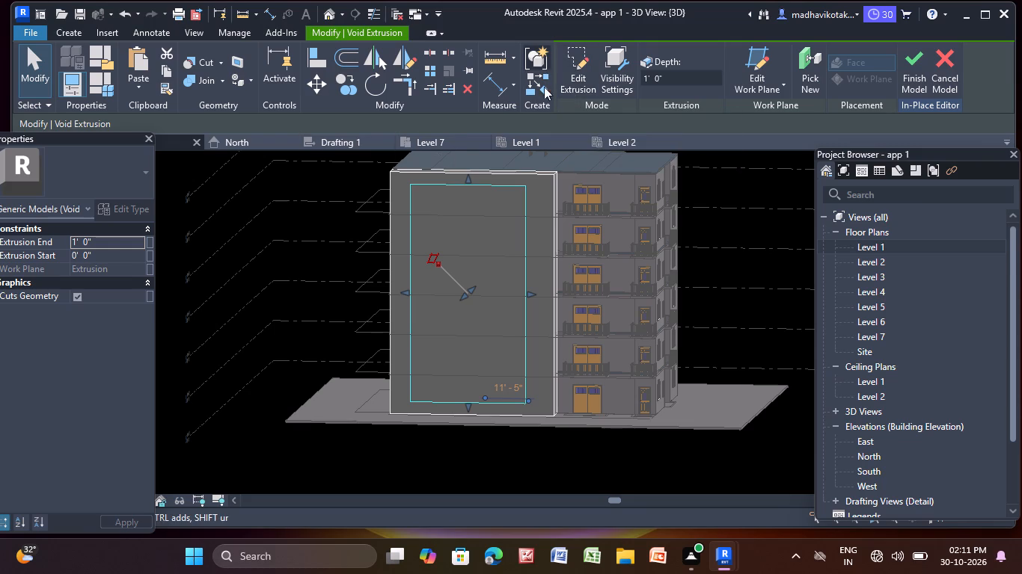
Finish the in-place facade model with its rectangular void cut and leave it deselected.
click(908, 64)
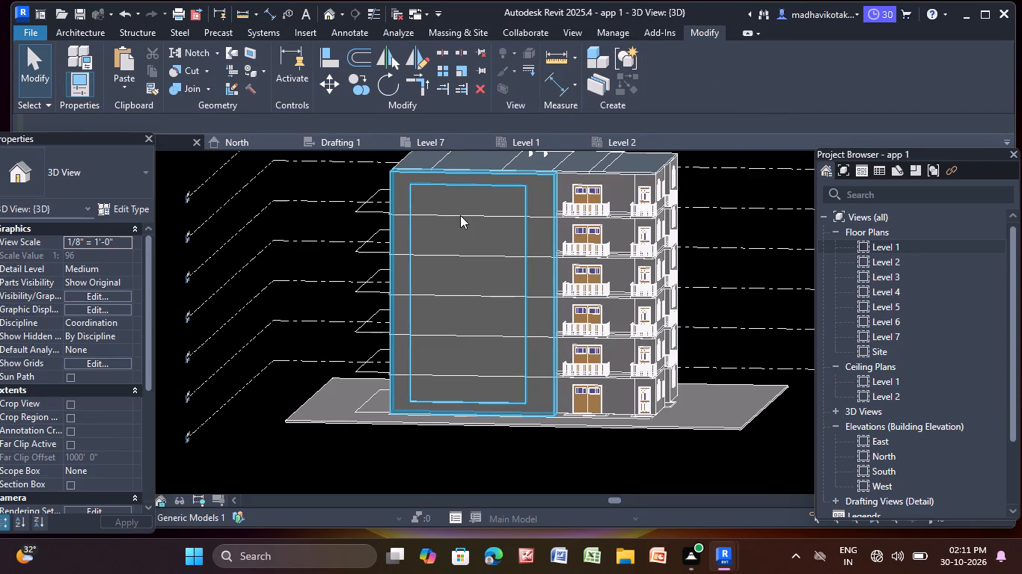
click(456, 204)
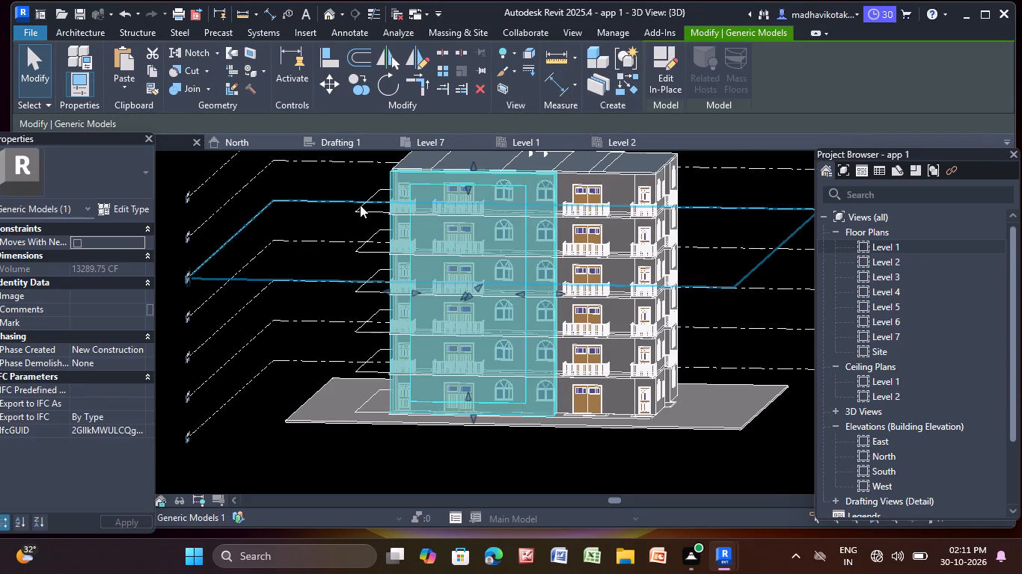
click(327, 444)
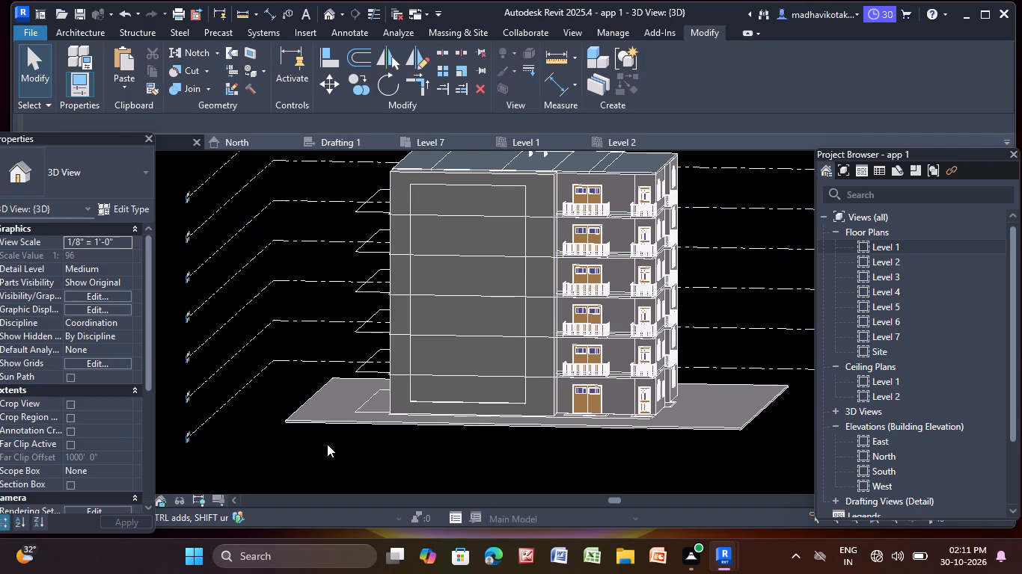
Reopen the balcony facade model for in-place editing and start a void extrusion on the recessed face inside the existing void.
click(476, 315)
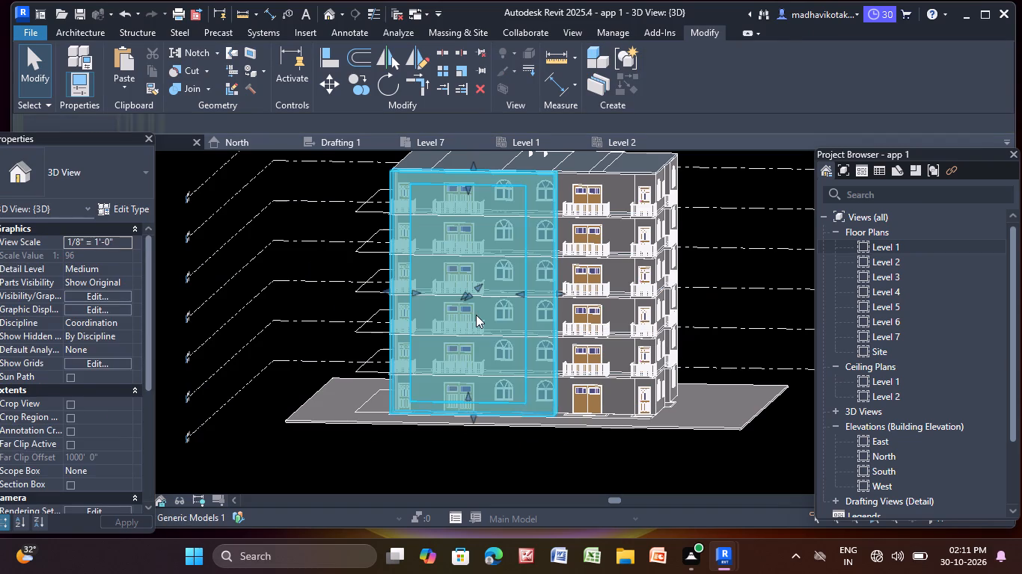
click(667, 62)
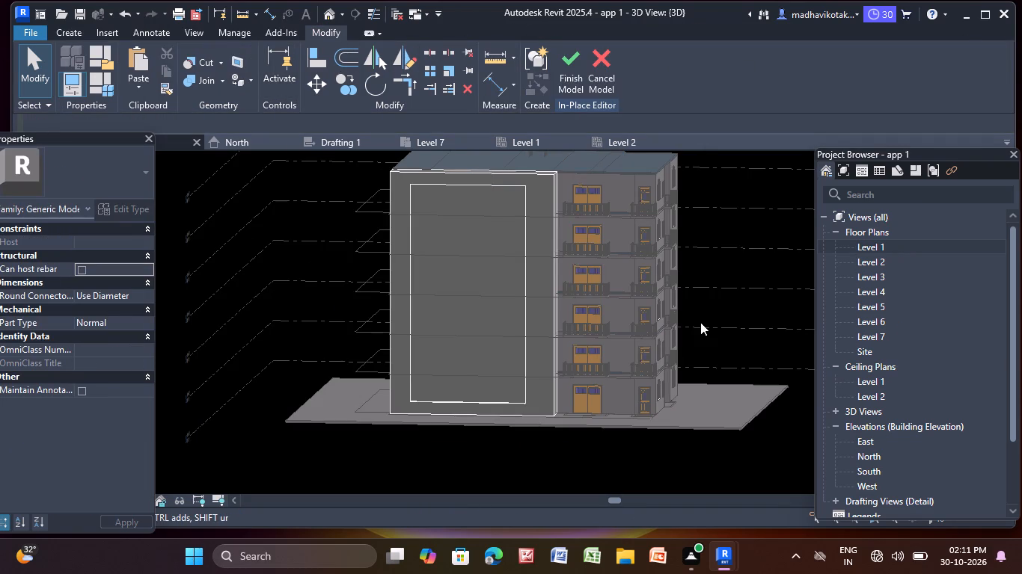
click(69, 31)
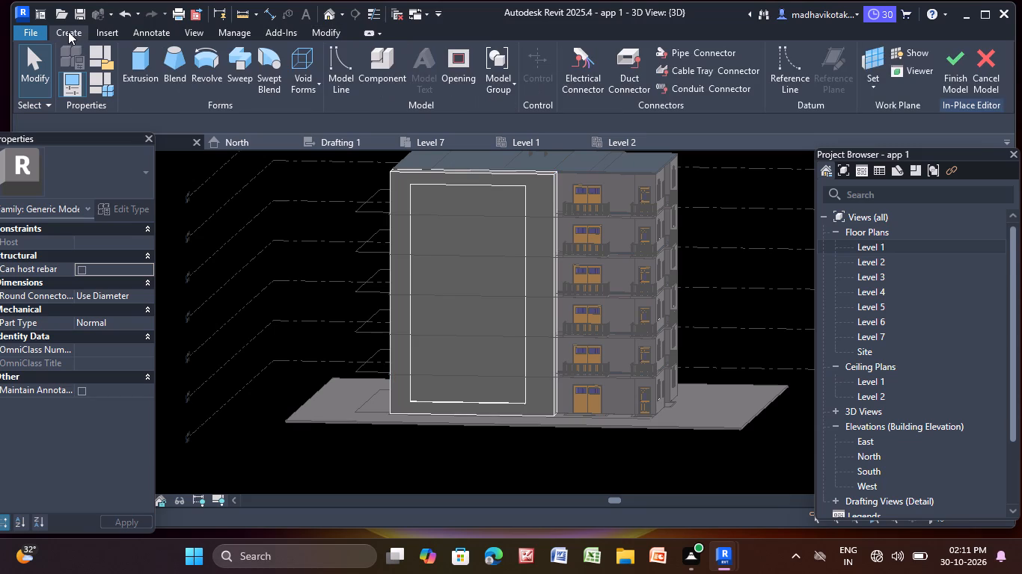
click(302, 66)
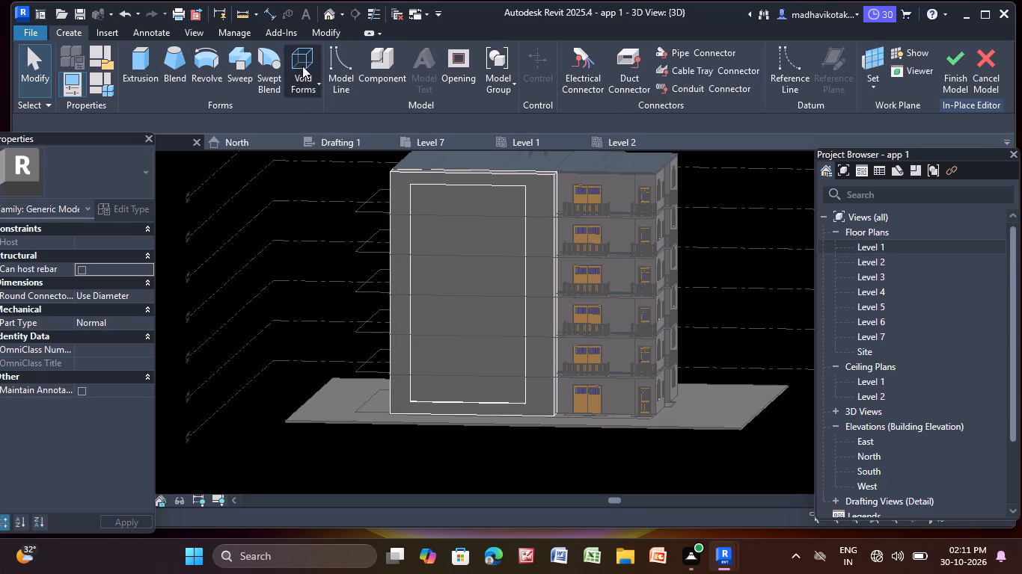
click(319, 114)
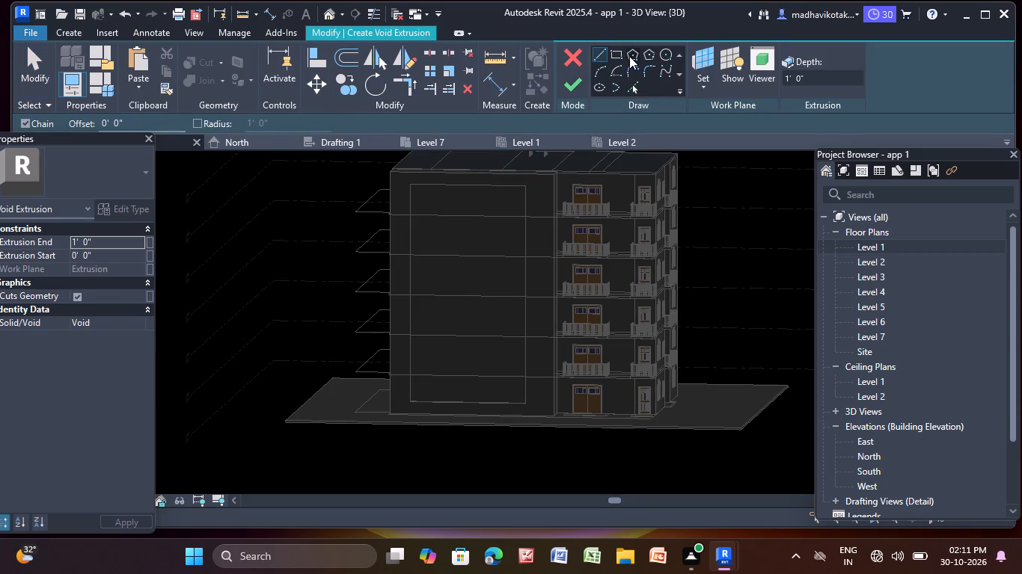
click(700, 85)
click(736, 152)
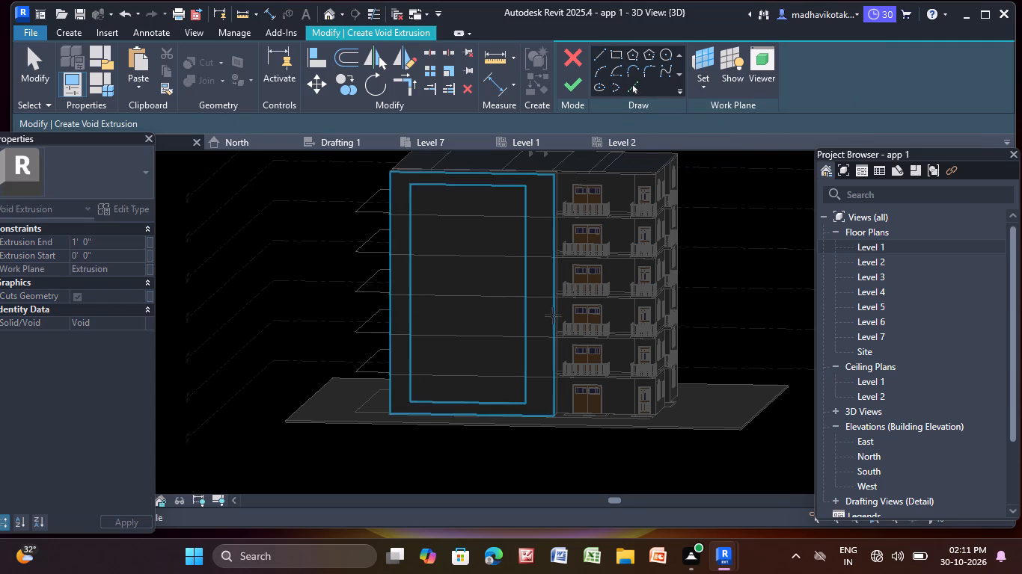
click(514, 321)
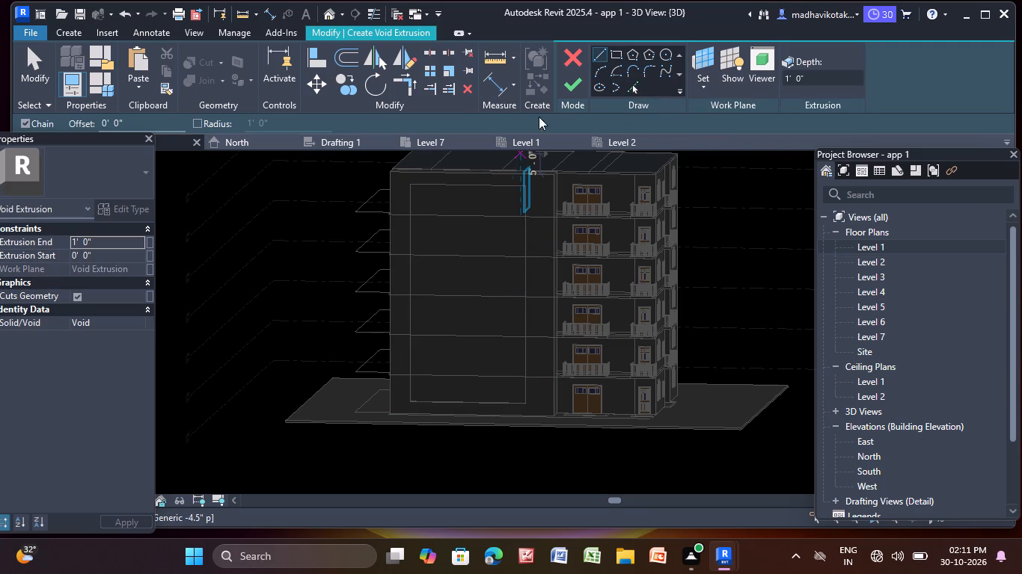
Sketch a rectangle about 24'-1" wide by 47'-5" high inside the recessed face and complete the void extrusion at 1'-0" depth.
click(613, 54)
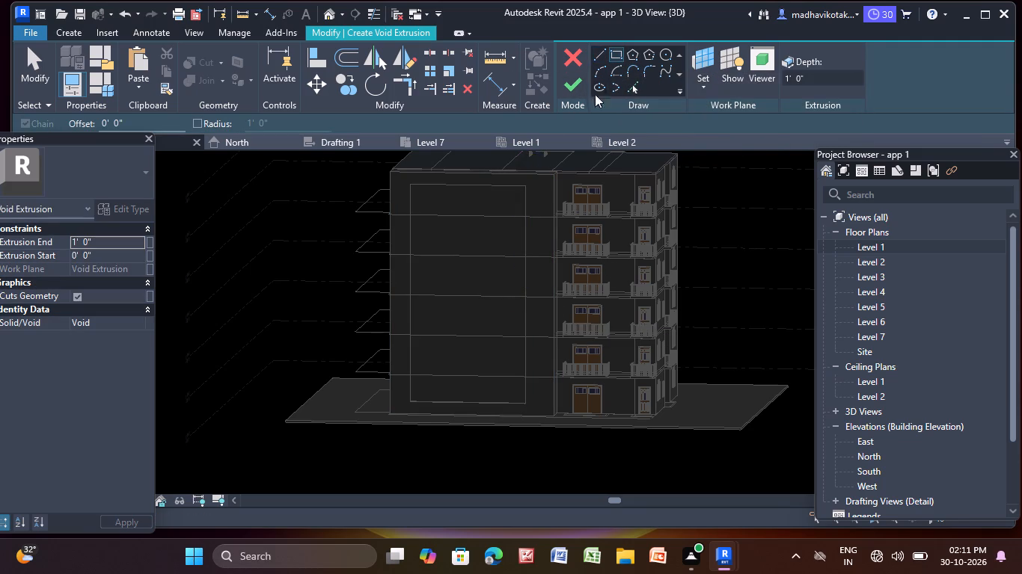
middle_drag(455, 214, 445, 203)
scroll(428, 194, up, 3)
middle_drag(423, 198, 404, 271)
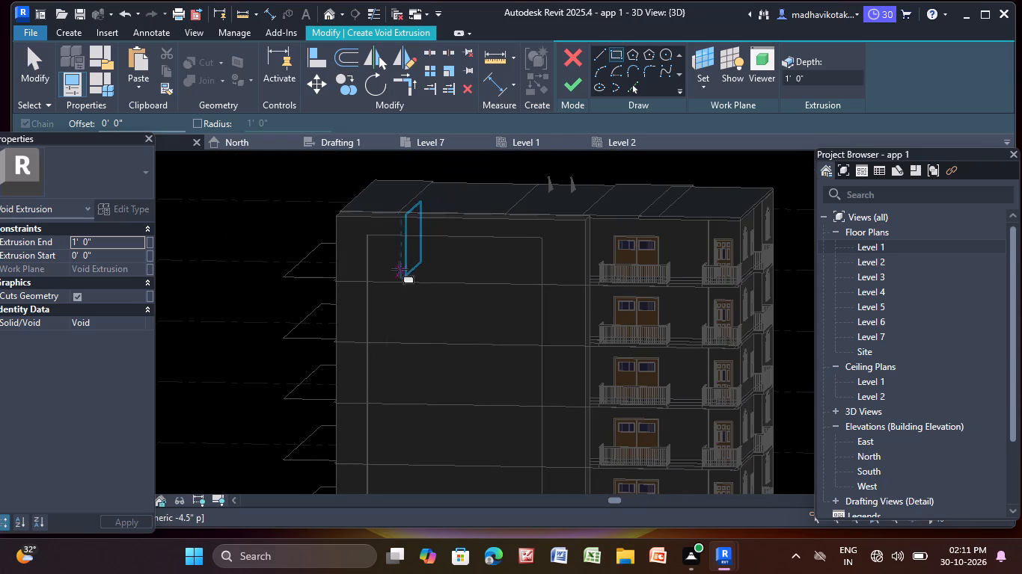
click(379, 256)
scroll(514, 353, down, 4)
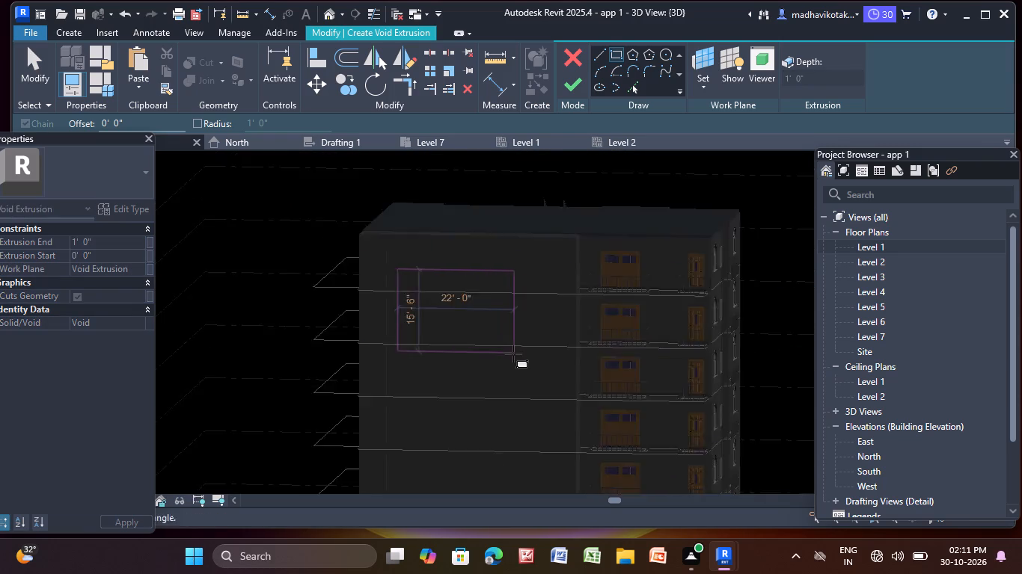
middle_drag(513, 354, 492, 292)
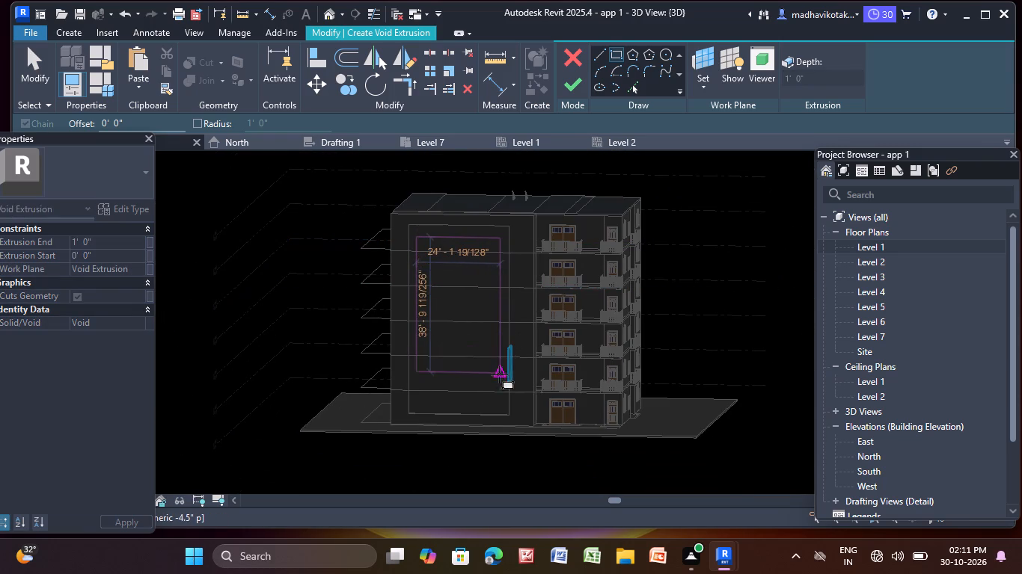
scroll(492, 391, up, 4)
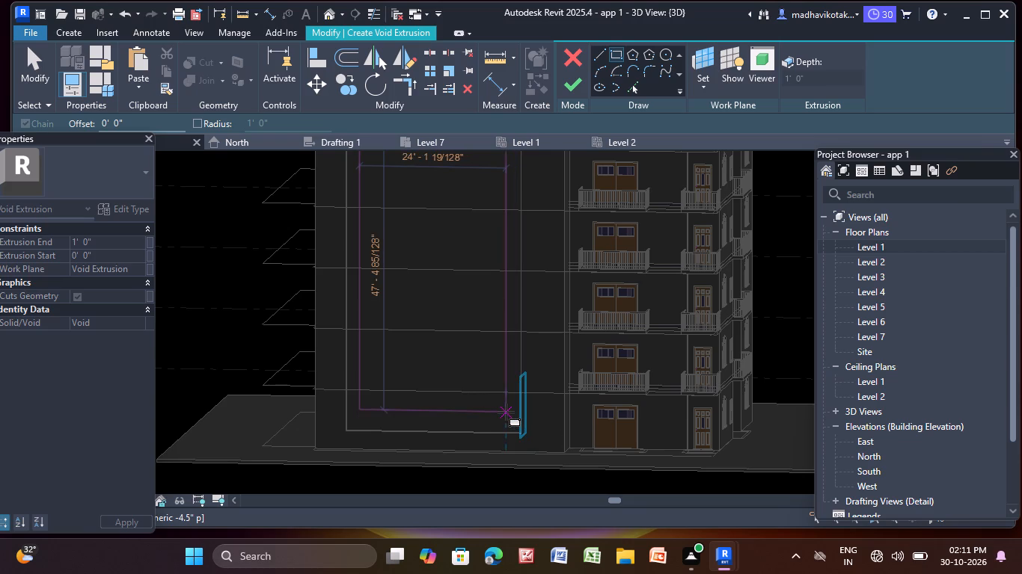
click(506, 412)
click(569, 83)
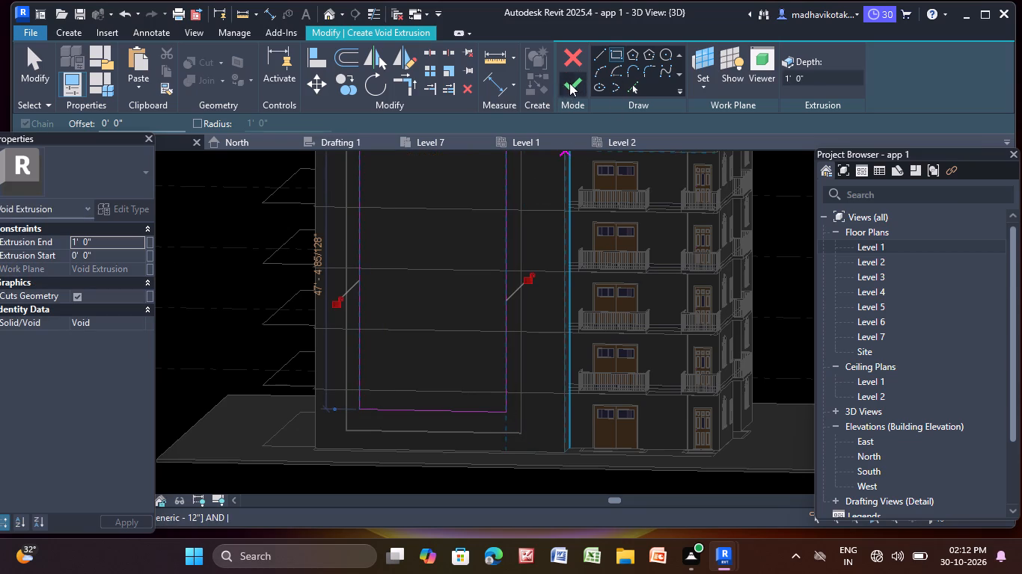
Finish the in-place facade model with its second, smaller rectangular void.
scroll(486, 200, down, 3)
middle_drag(468, 232, 421, 303)
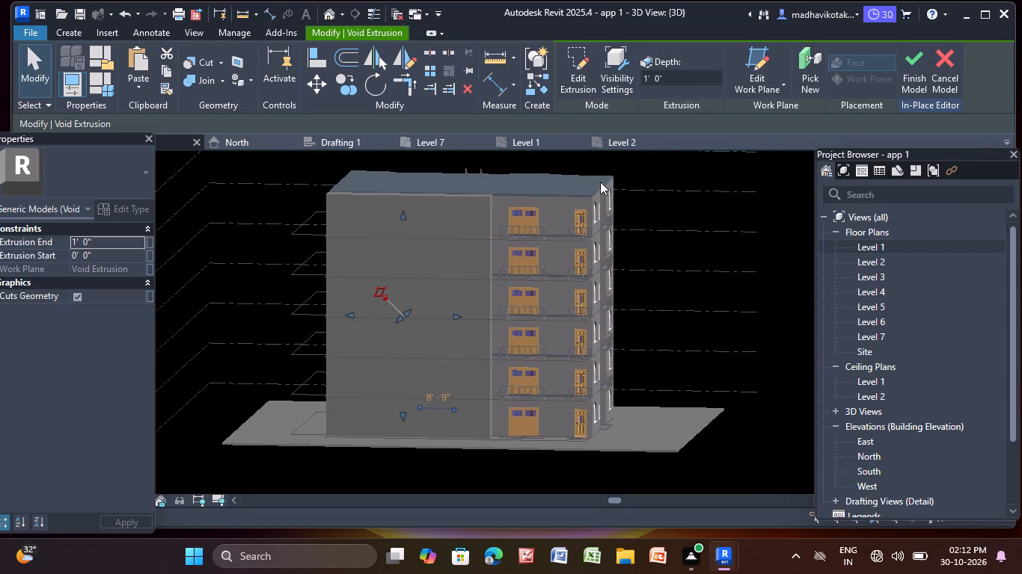
click(911, 66)
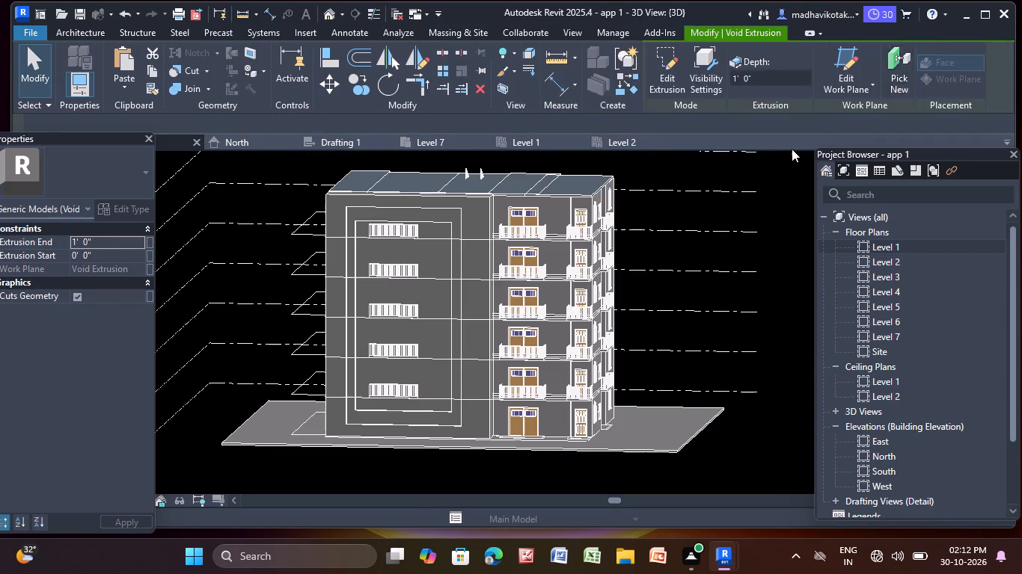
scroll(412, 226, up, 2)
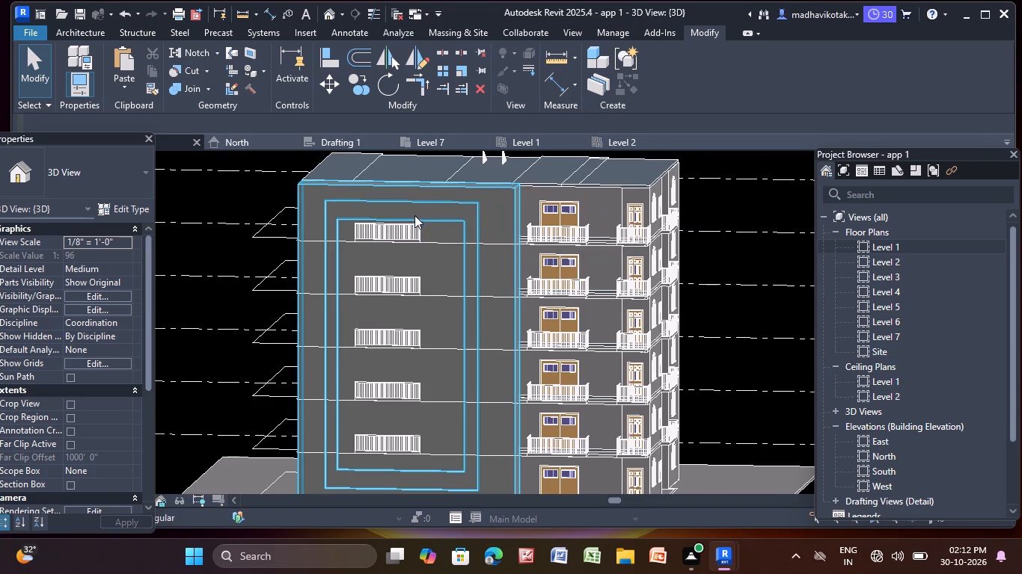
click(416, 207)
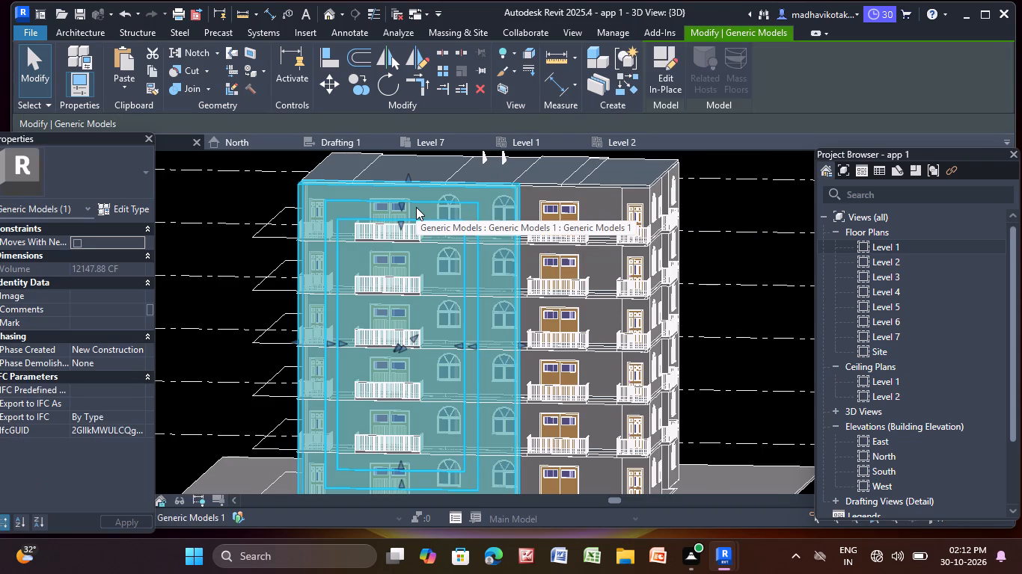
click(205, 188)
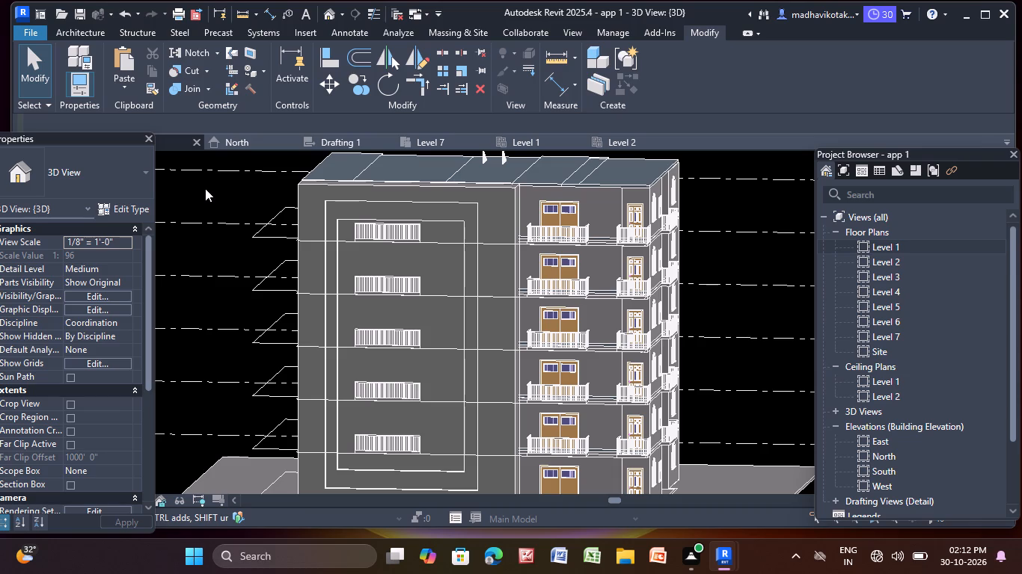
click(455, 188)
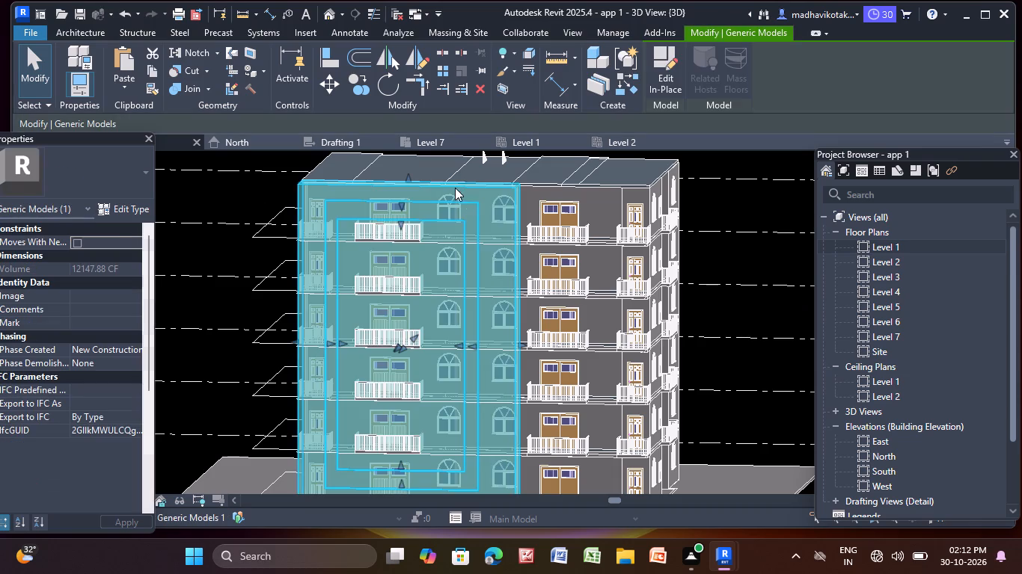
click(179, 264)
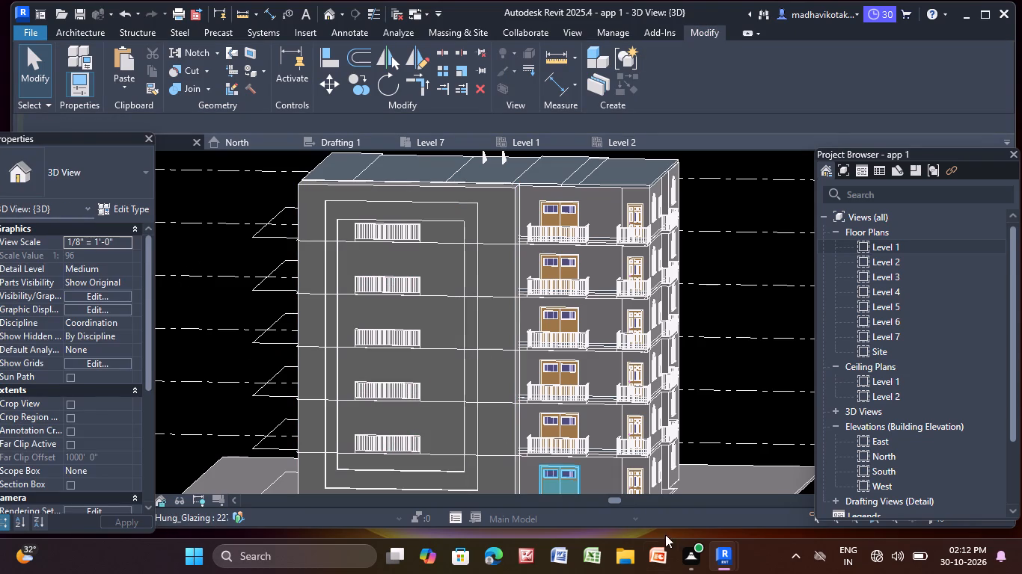
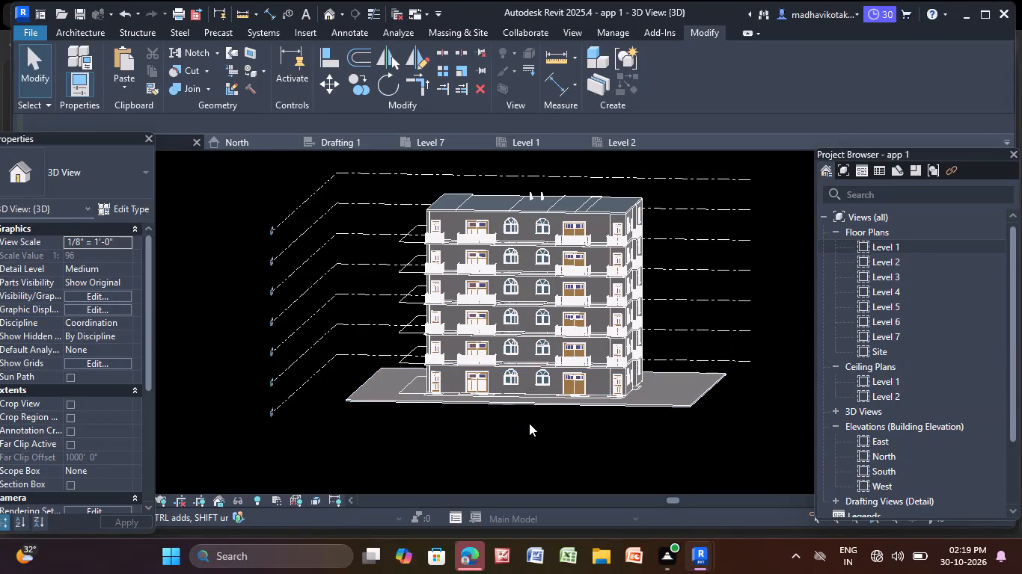
Inspect the building model in 3D from the front balcony facade around to the side facade, including its lower storeys and ground slab.
middle_click(542, 425)
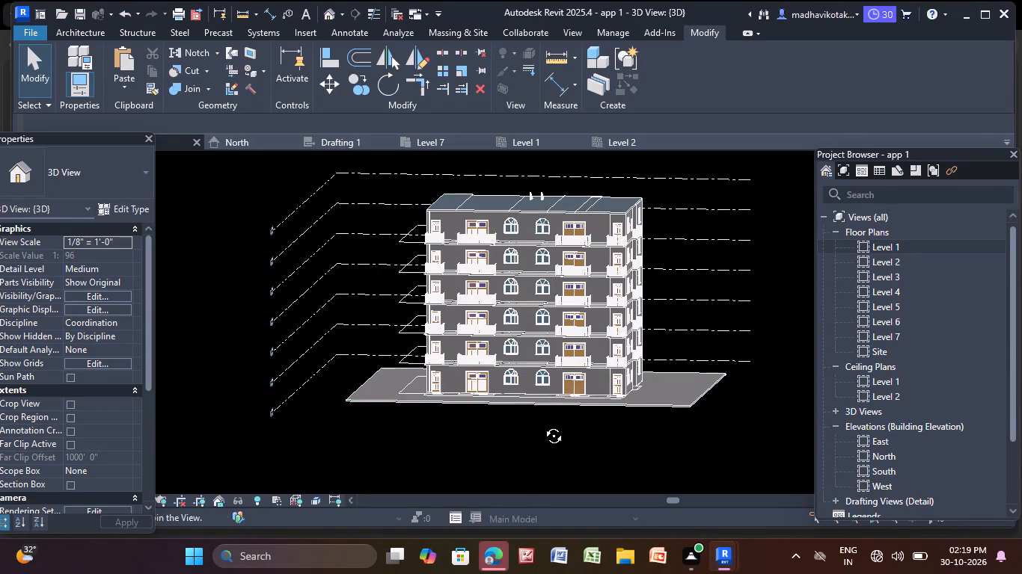
scroll(559, 397, down, 2)
middle_drag(558, 397, 485, 441)
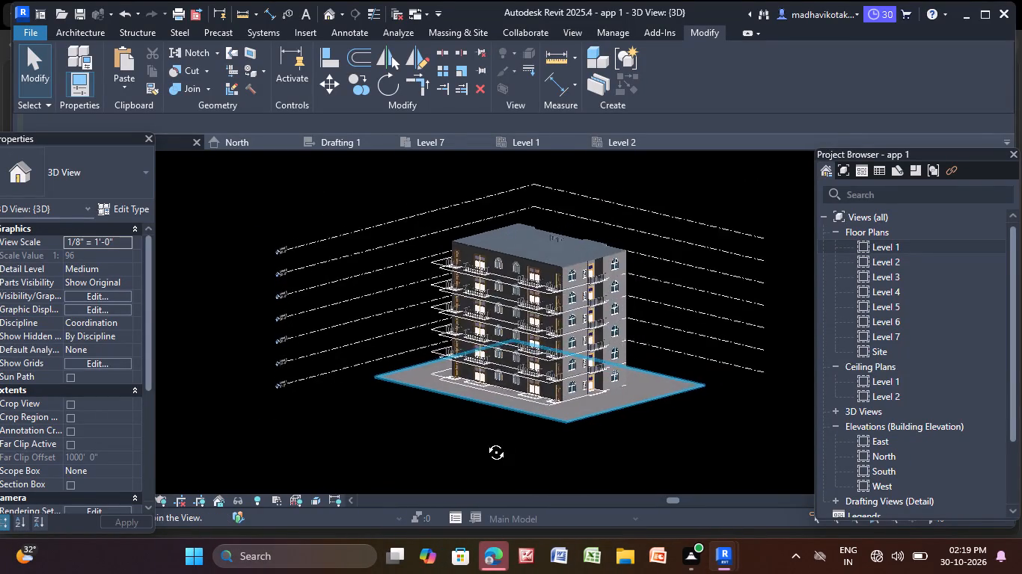
middle_drag(485, 441, 484, 457)
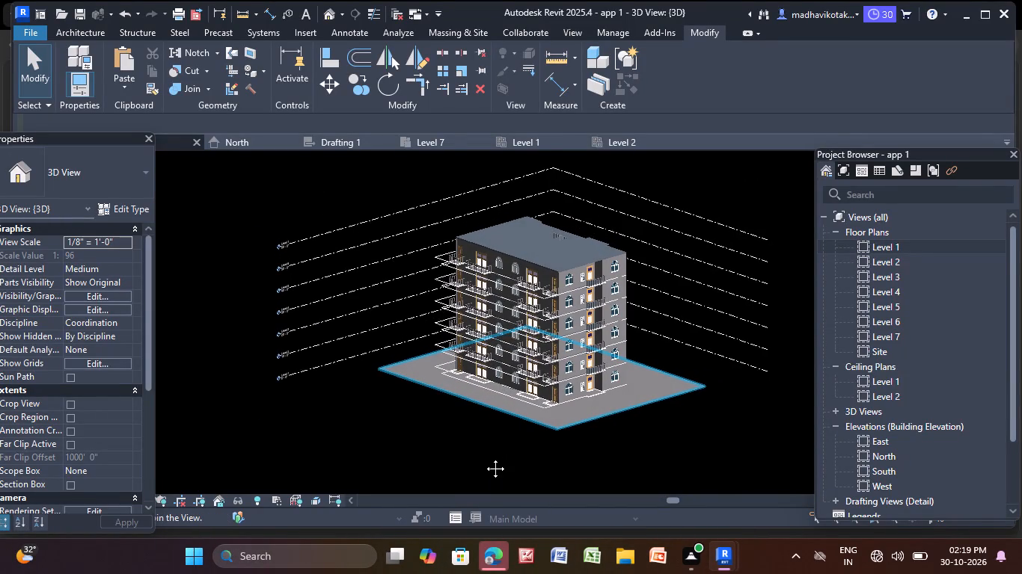
middle_drag(484, 457, 474, 437)
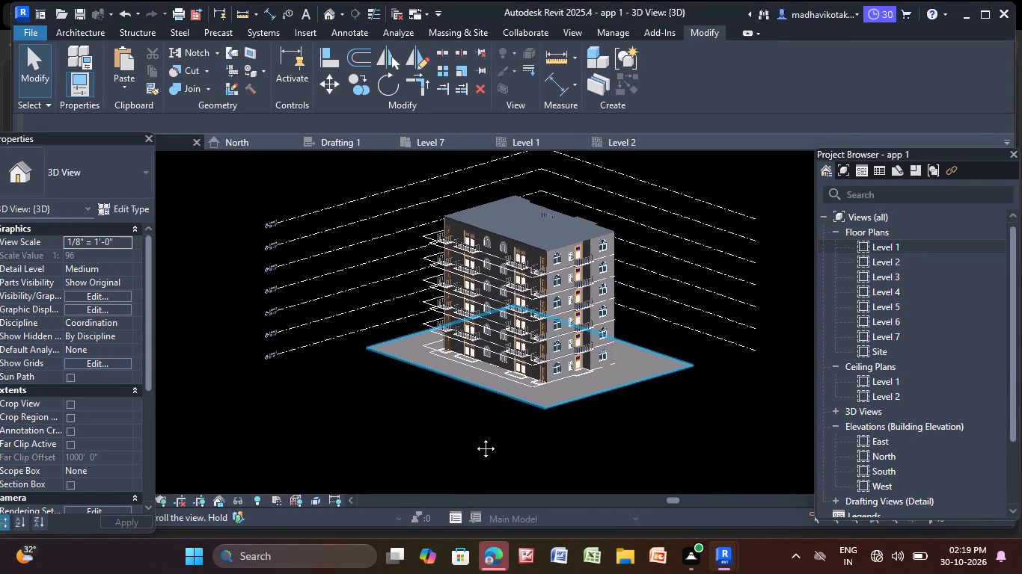
middle_drag(474, 437, 474, 440)
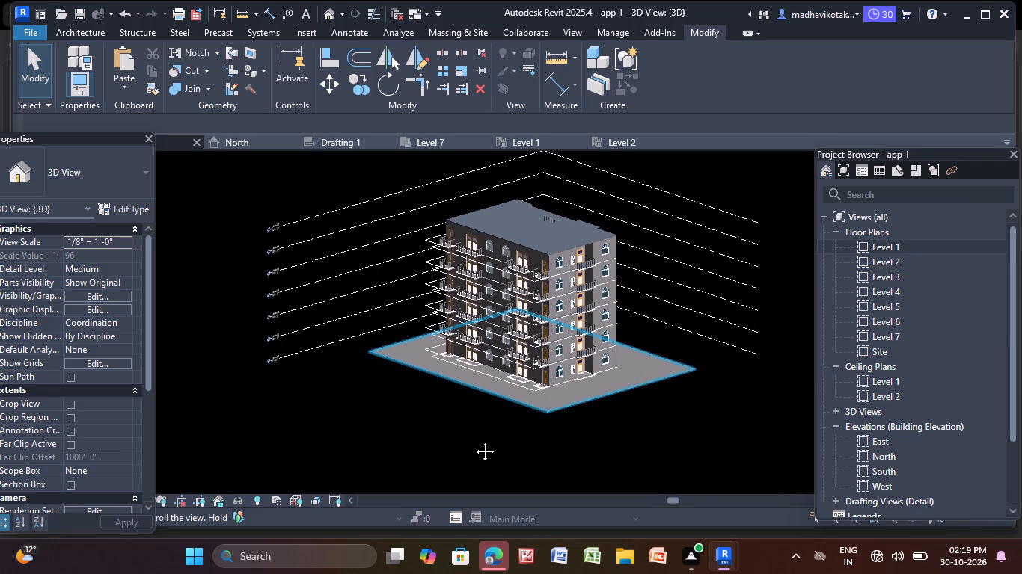
middle_drag(474, 440, 456, 433)
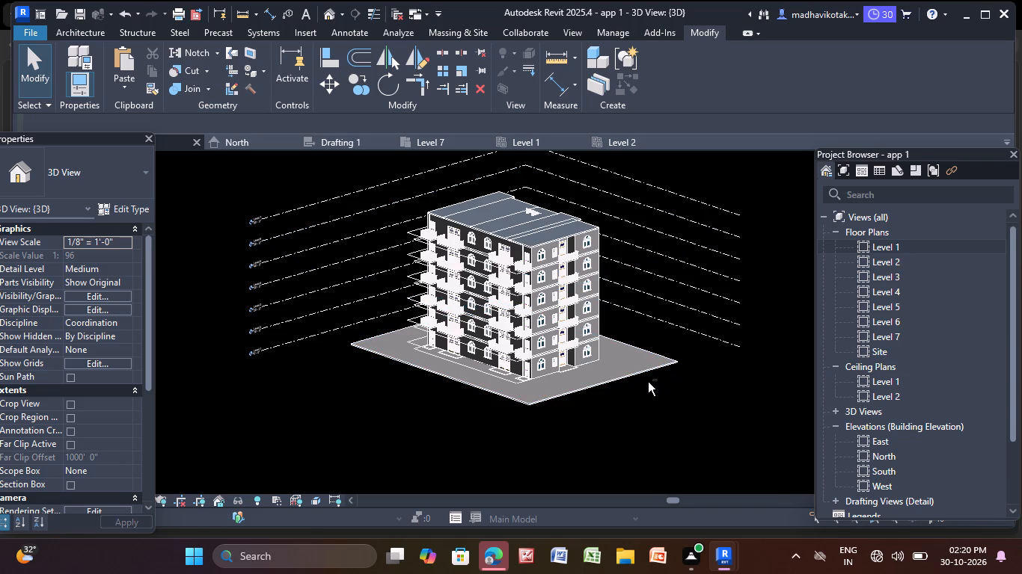
shift+middle_drag(647, 378, 581, 368)
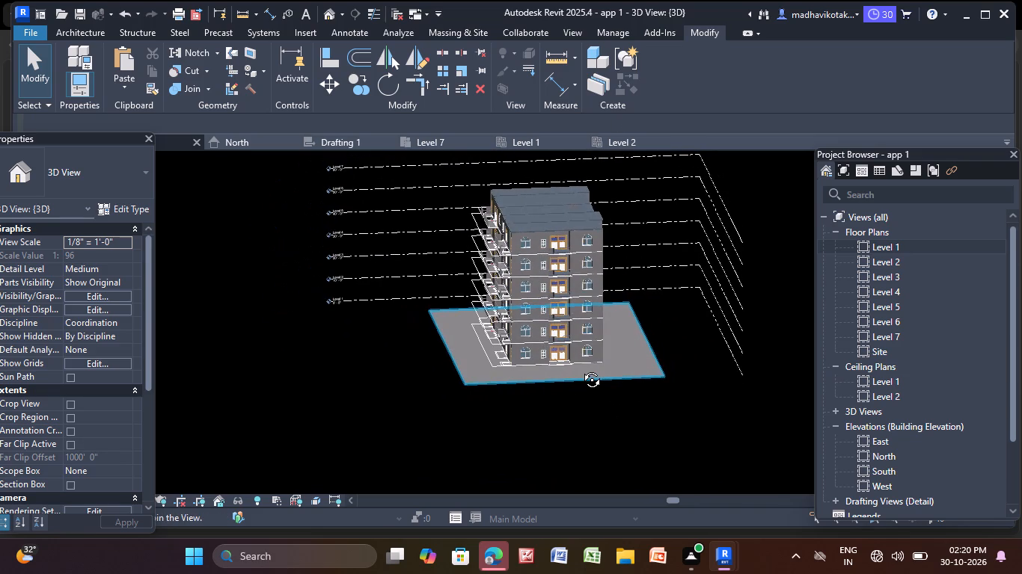
shift+middle_drag(581, 368, 567, 309)
scroll(565, 303, up, 7)
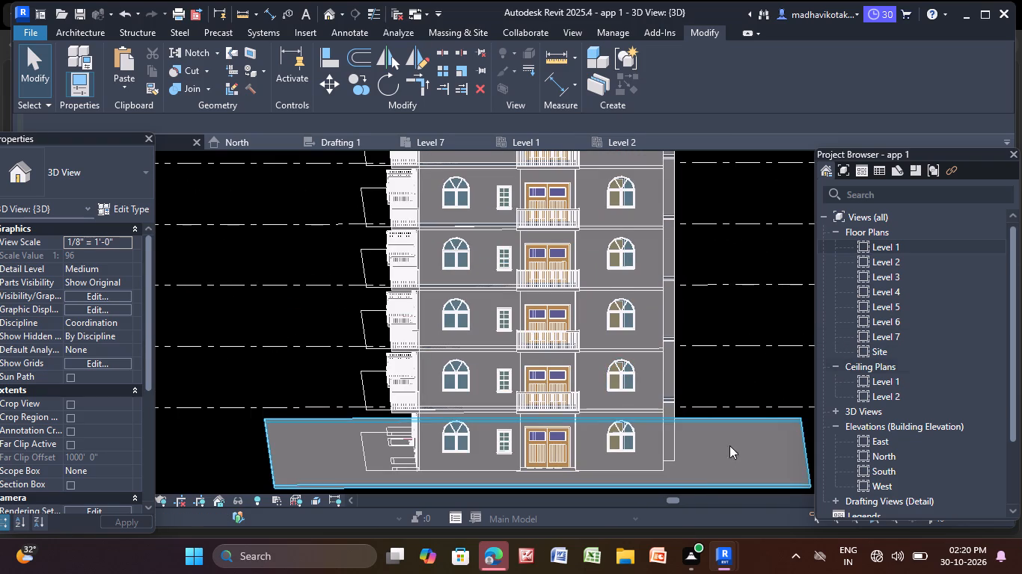
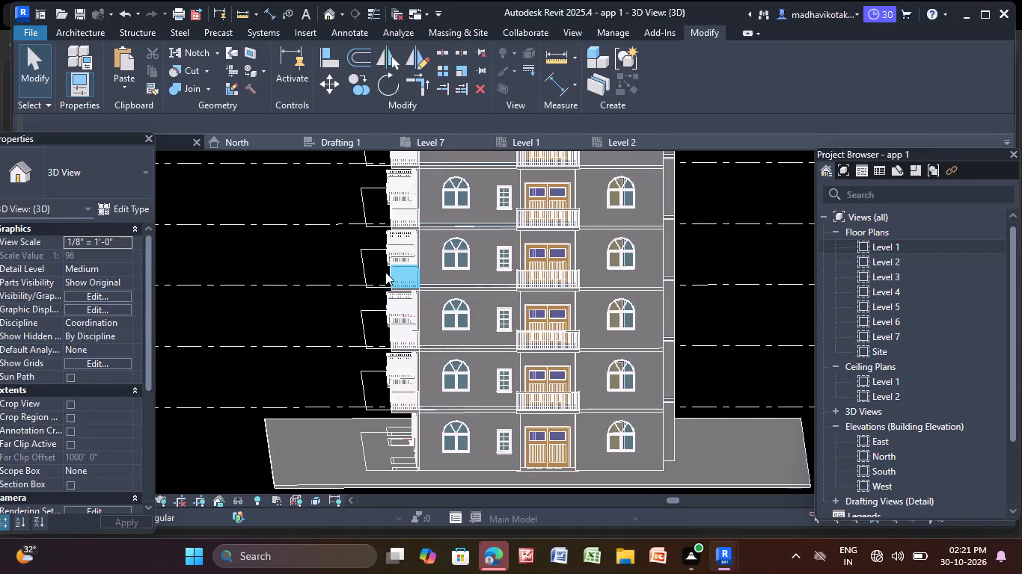
Open the Level 1 floor plan without saving and examine the front bedrooms, toilet and balcony area.
scroll(386, 274, down, 5)
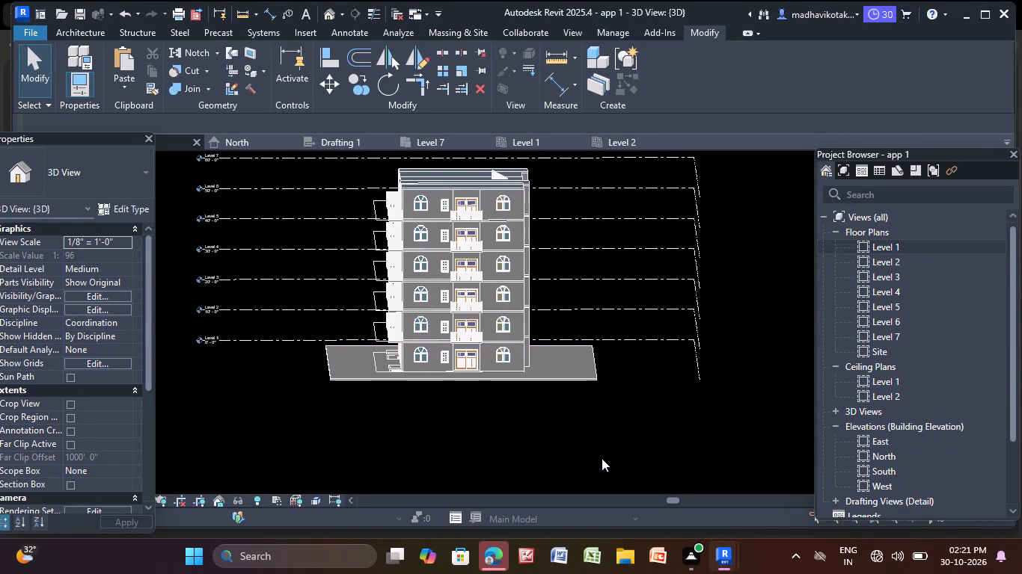
shift+middle_drag(584, 444, 561, 414)
scroll(512, 372, up, 6)
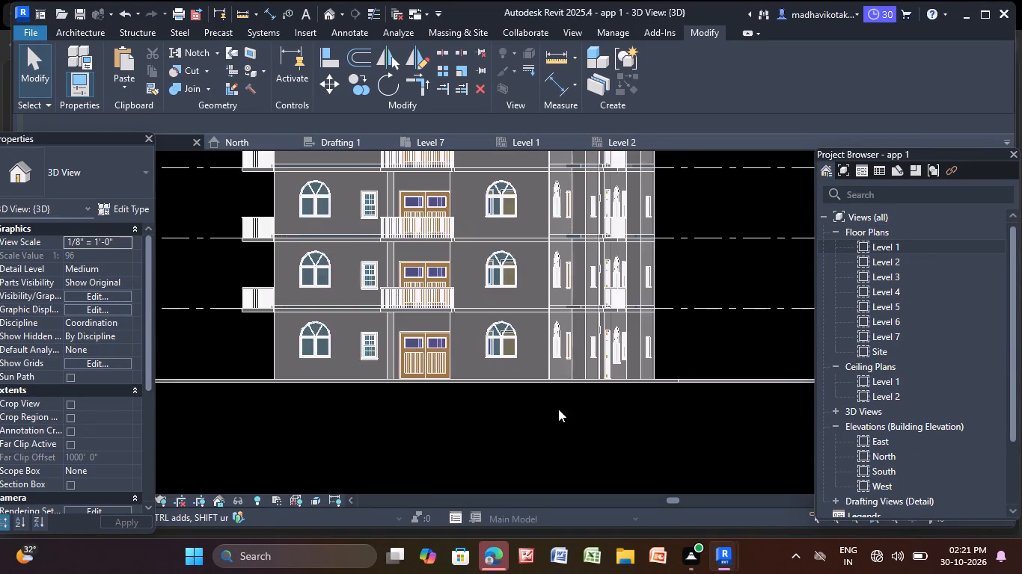
shift+middle_drag(559, 412, 616, 448)
double_click(888, 248)
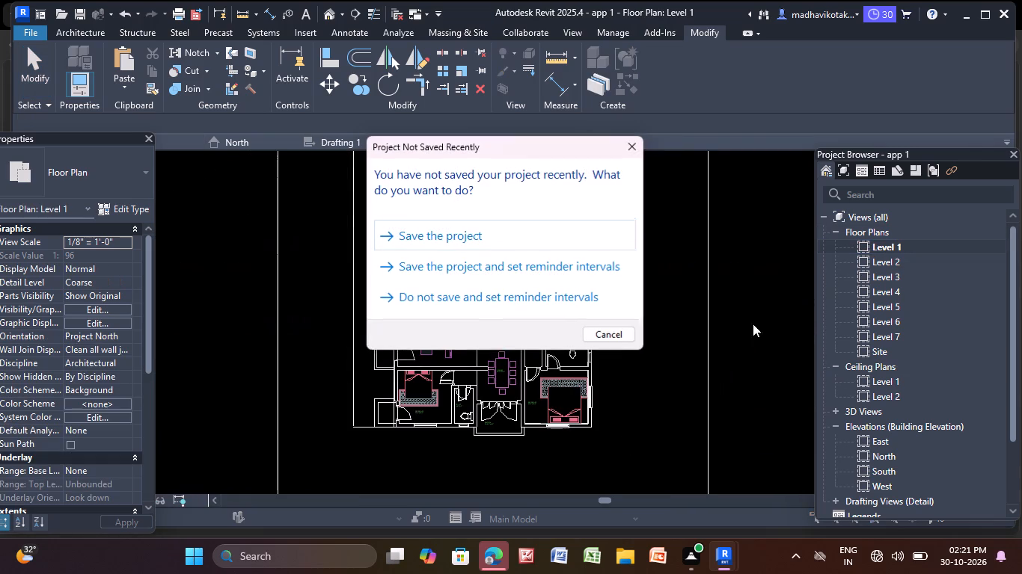
scroll(756, 322, down, 2)
click(628, 146)
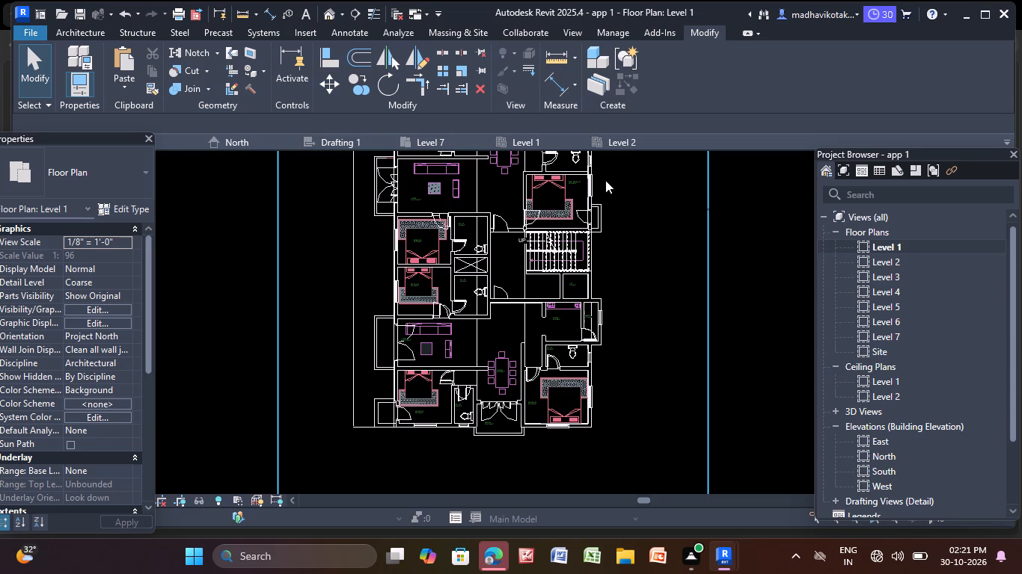
middle_drag(580, 338, 501, 269)
scroll(425, 357, up, 4)
middle_drag(451, 383, 513, 373)
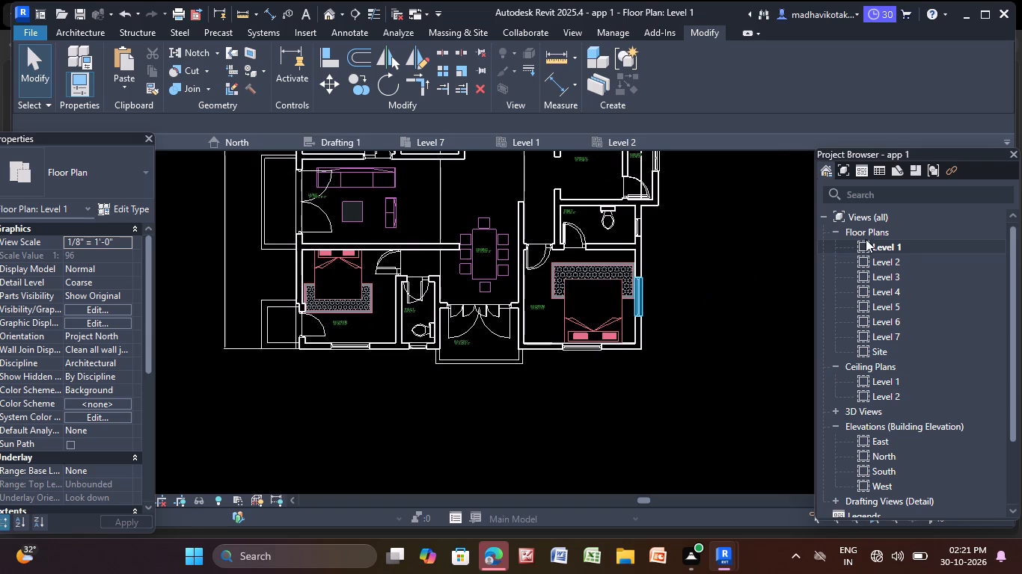
double_click(908, 243)
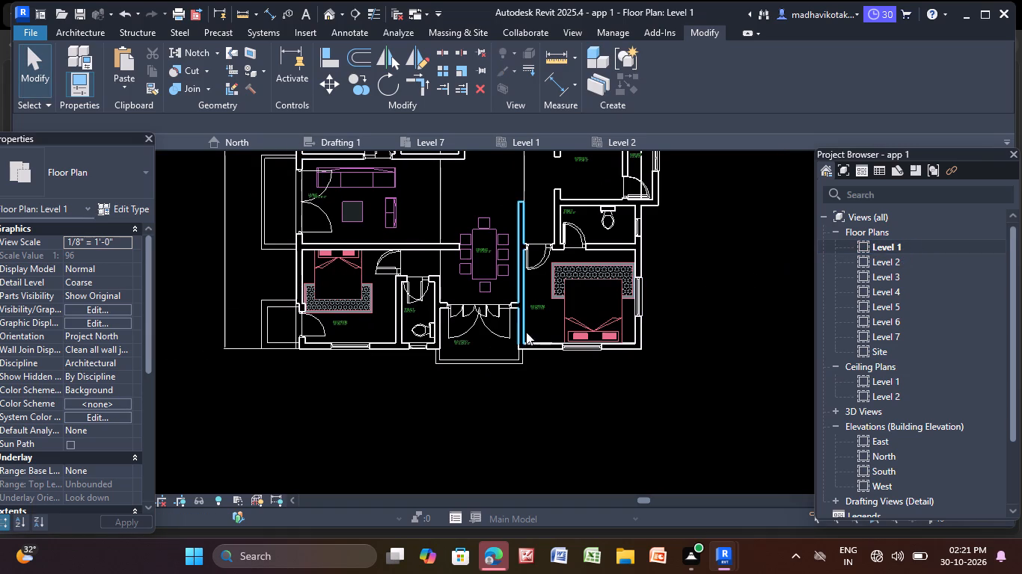
middle_drag(563, 352, 506, 336)
scroll(389, 346, up, 3)
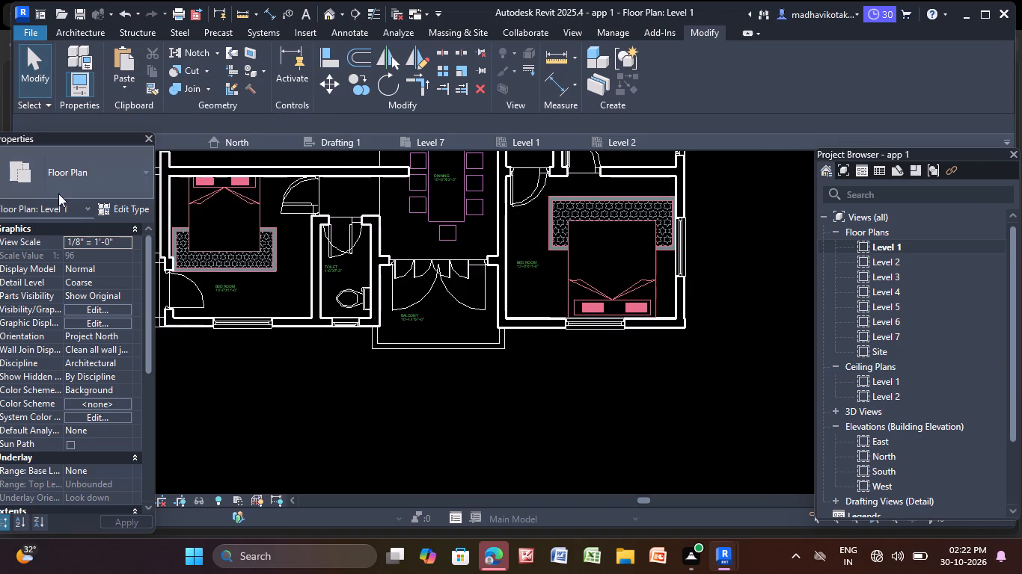
scroll(233, 321, down, 4)
middle_drag(263, 337, 325, 345)
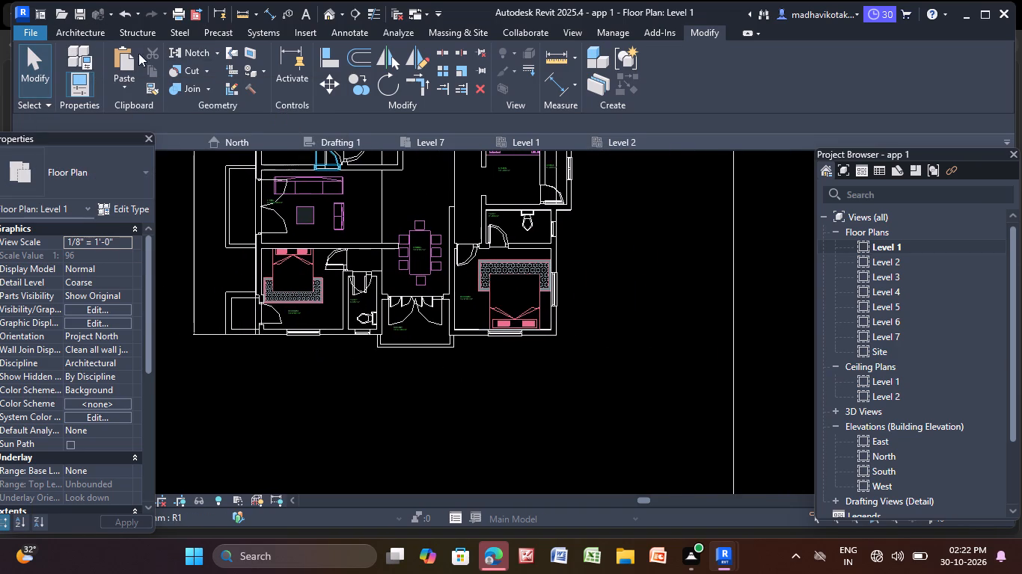
Start a new in-place component in the Generic Models category and accept its default name.
click(75, 33)
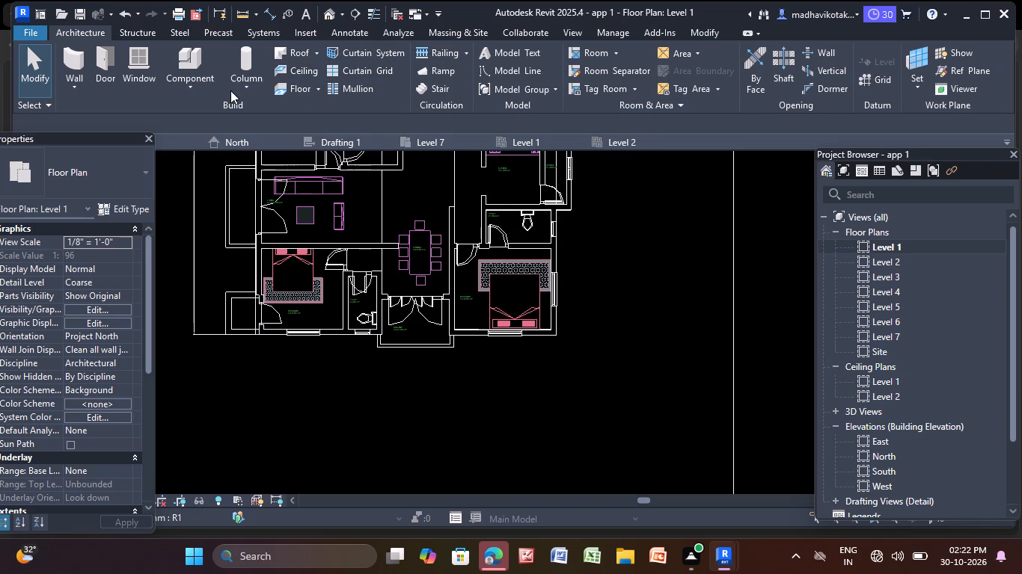
click(189, 96)
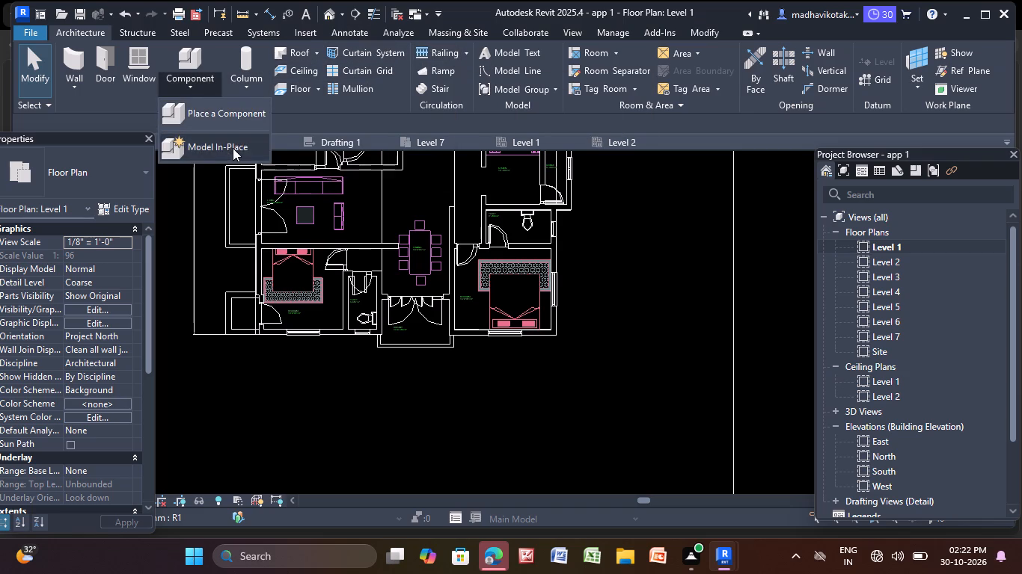
click(233, 148)
scroll(436, 206, down, 4)
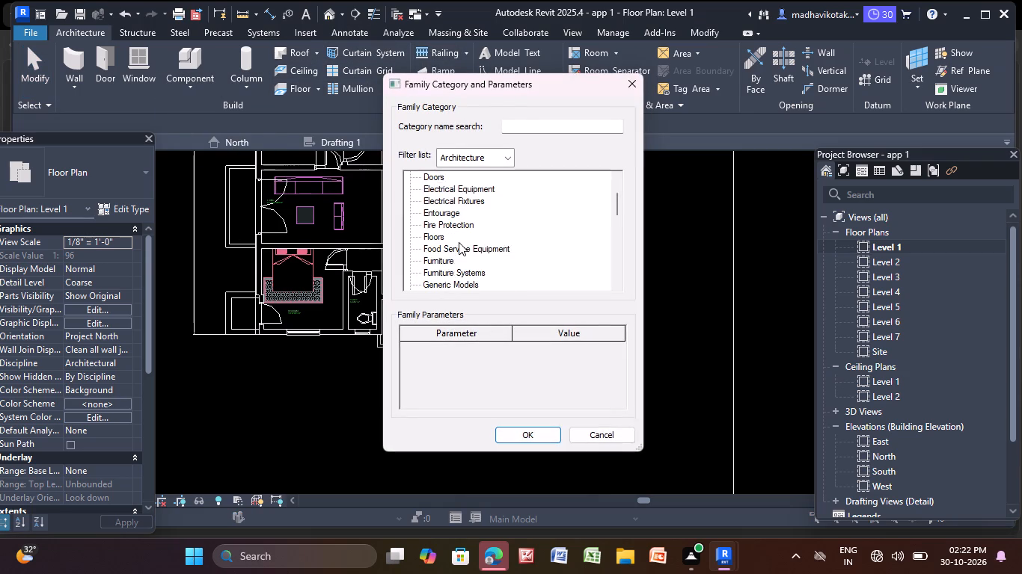
scroll(459, 244, down, 3)
click(453, 247)
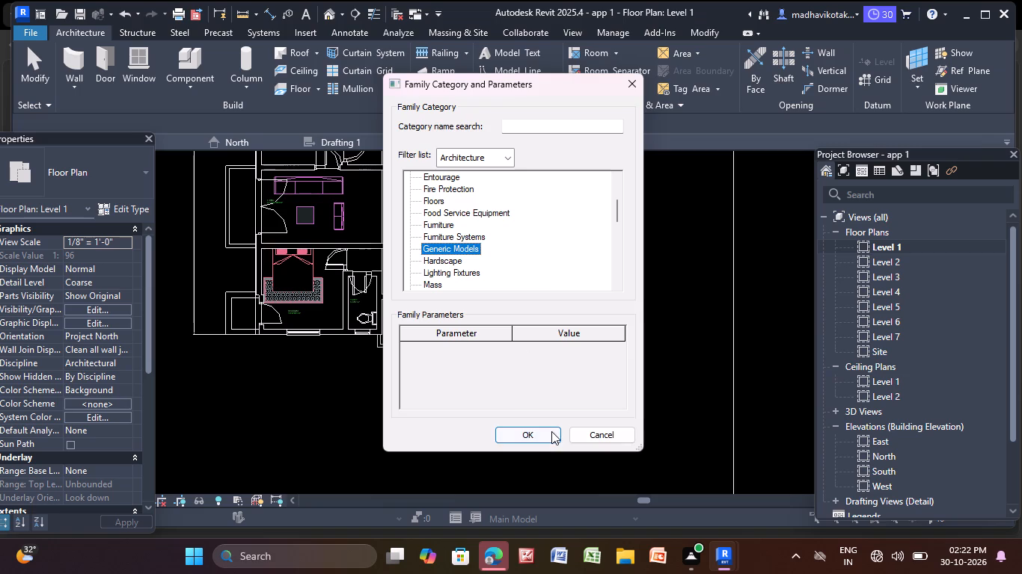
click(552, 431)
click(525, 297)
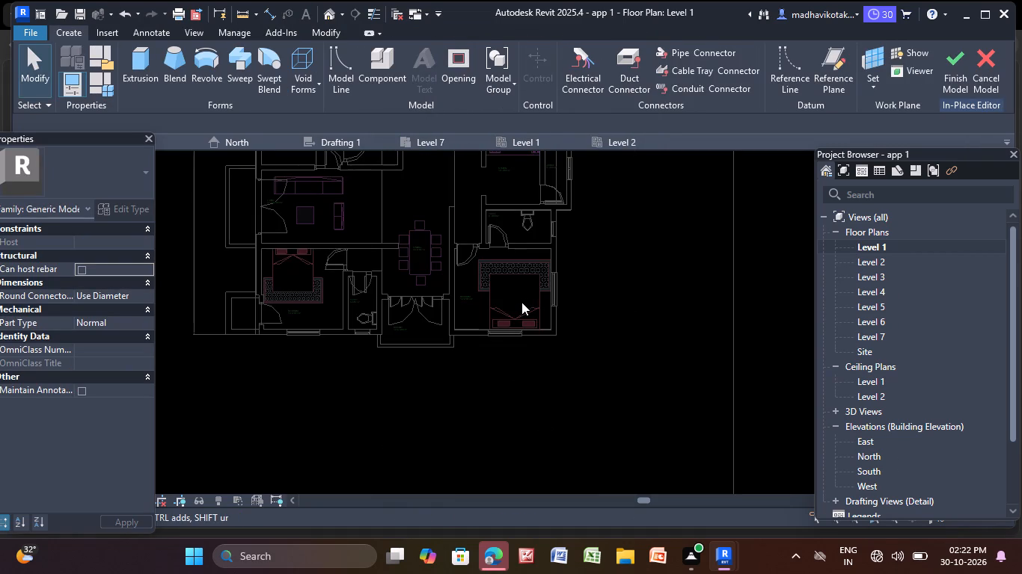
Extrude a rectangle about 16'-1 1/2" by 3'-0 9/16" along the bedroom and toilet's outer wall, 1'-0" deep, and finish the in-place model.
middle_drag(462, 279, 495, 317)
click(140, 62)
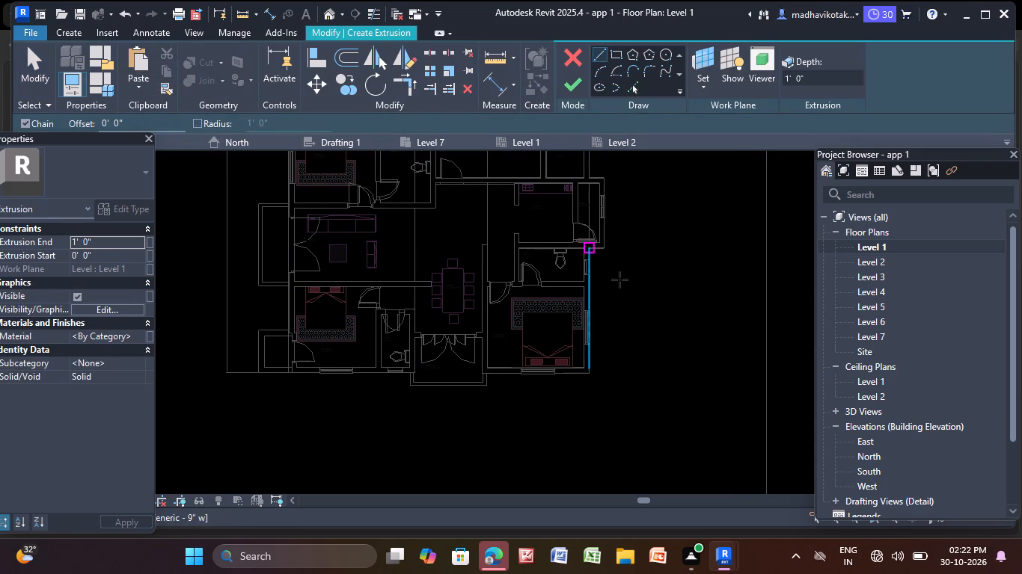
double_click(896, 244)
middle_drag(670, 323, 660, 321)
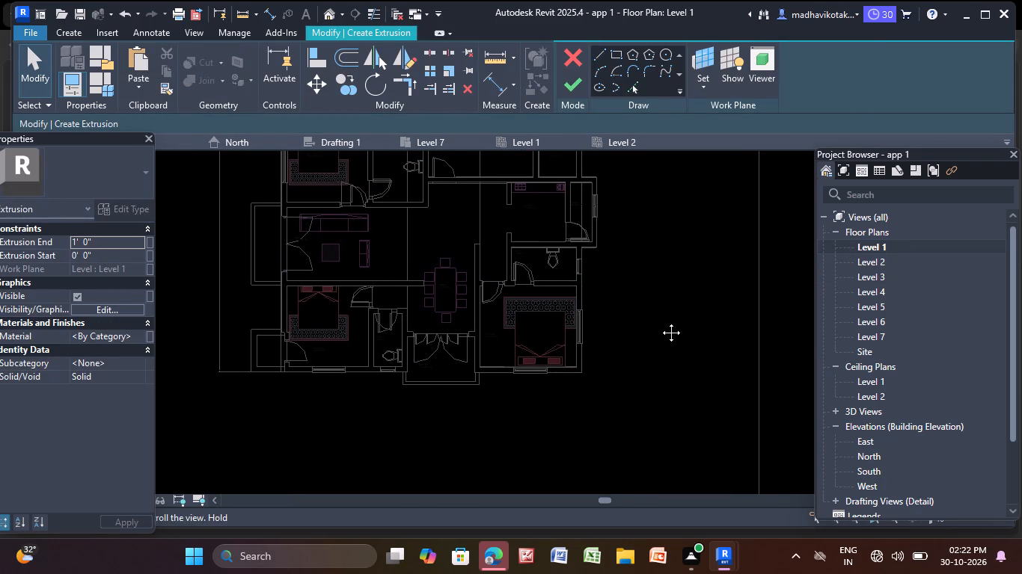
middle_drag(660, 321, 670, 286)
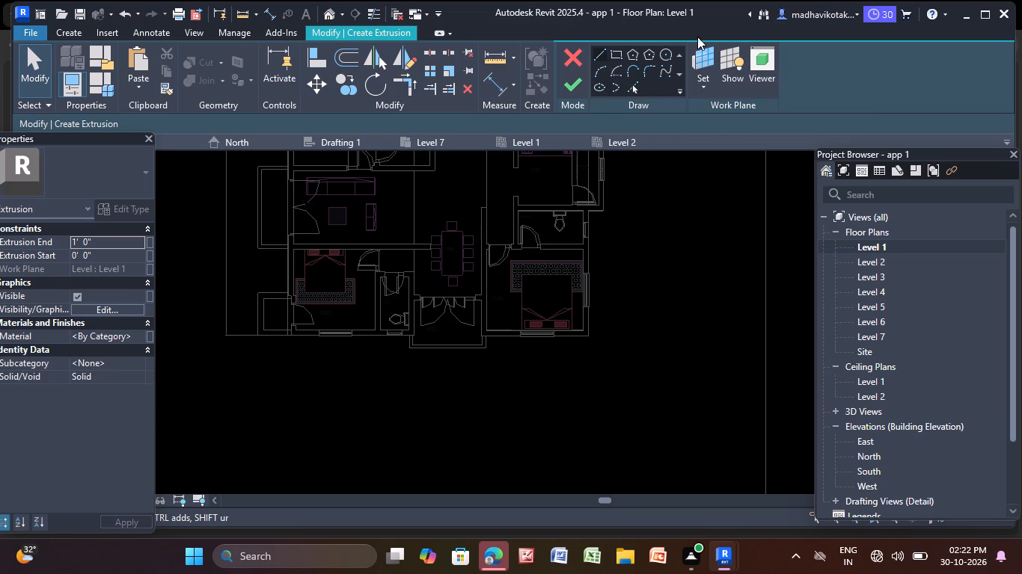
click(615, 53)
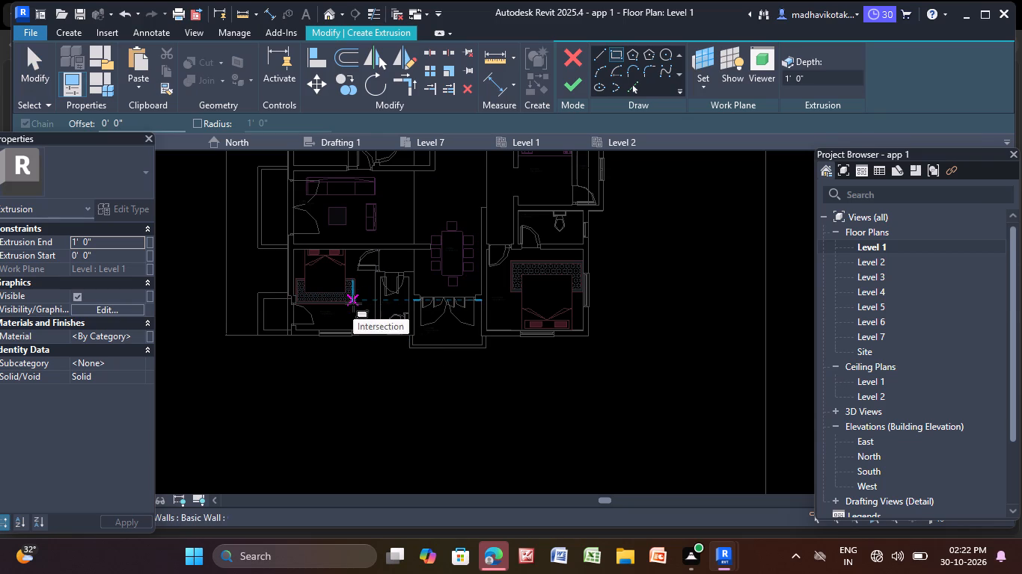
middle_drag(311, 370, 294, 351)
scroll(311, 370, up, 1)
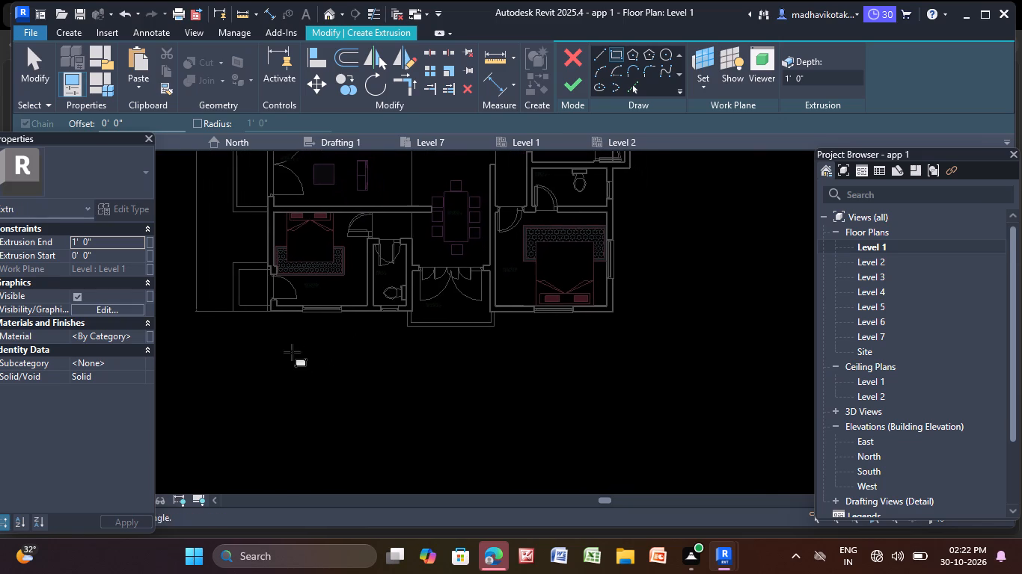
scroll(275, 311, up, 6)
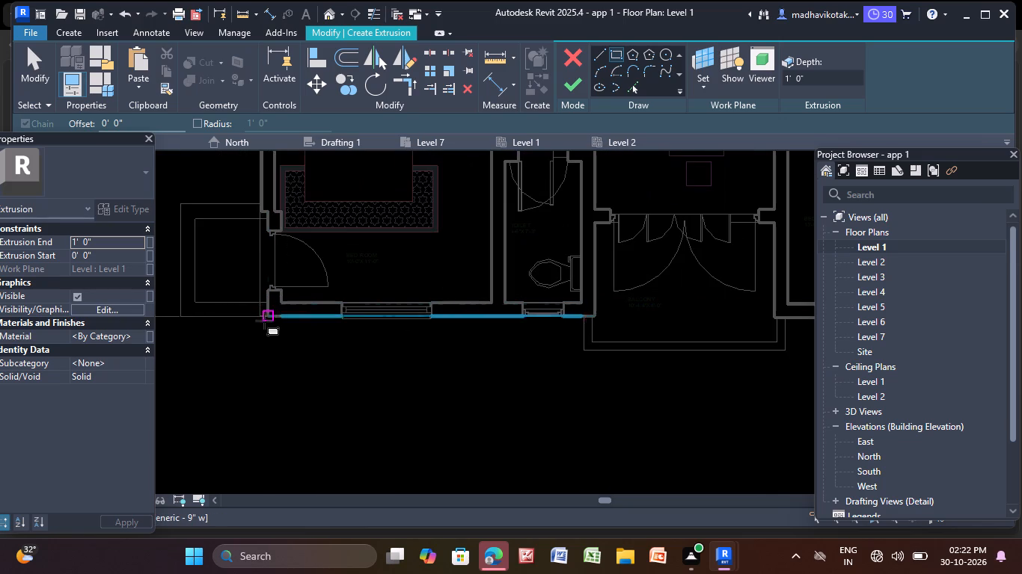
click(263, 321)
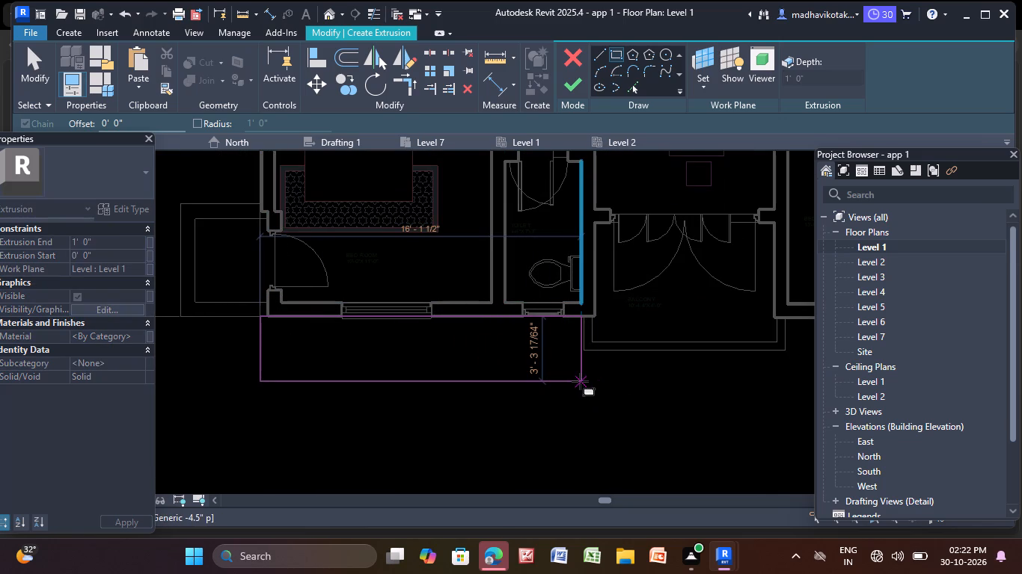
click(583, 377)
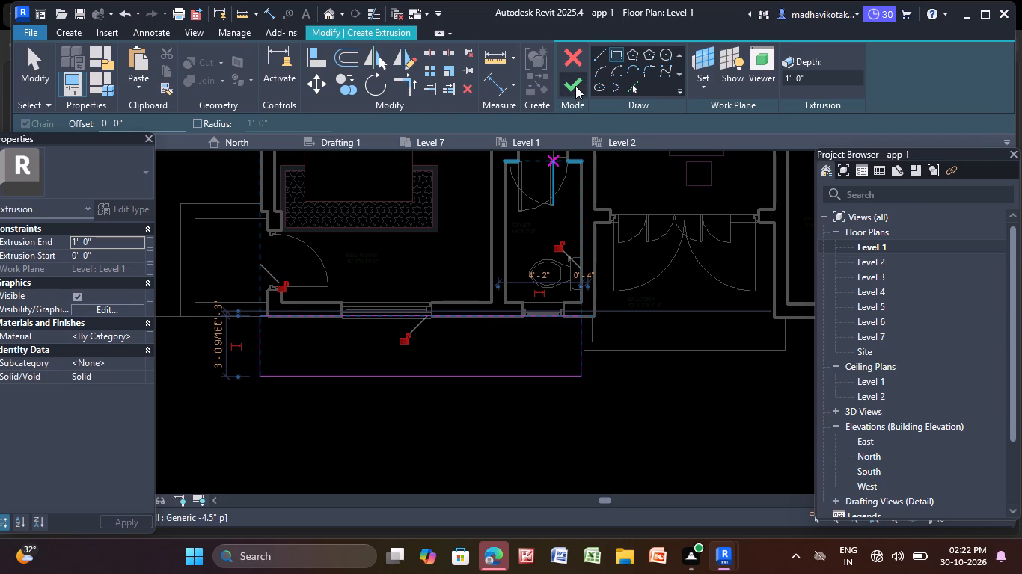
click(575, 86)
click(534, 430)
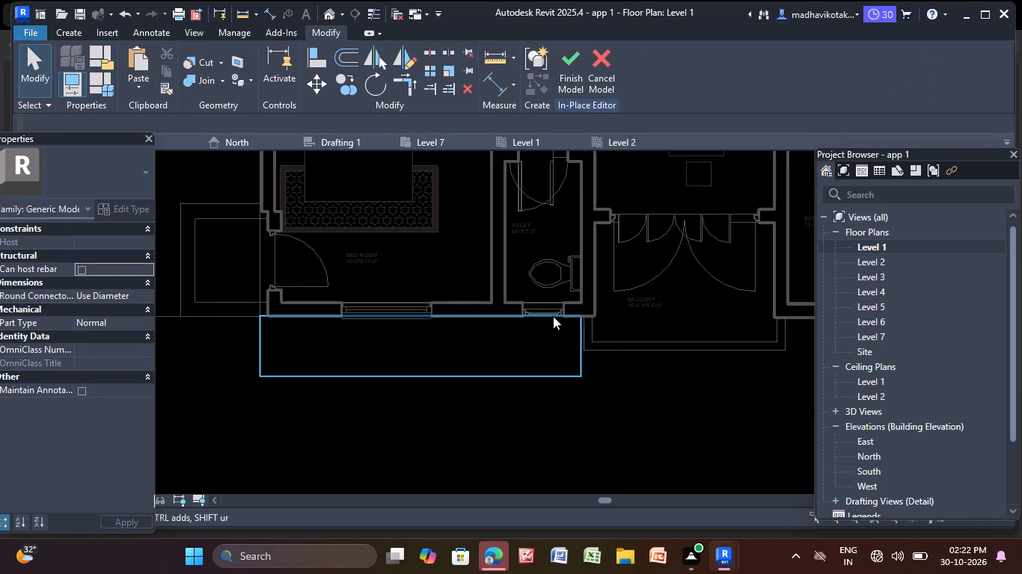
click(566, 74)
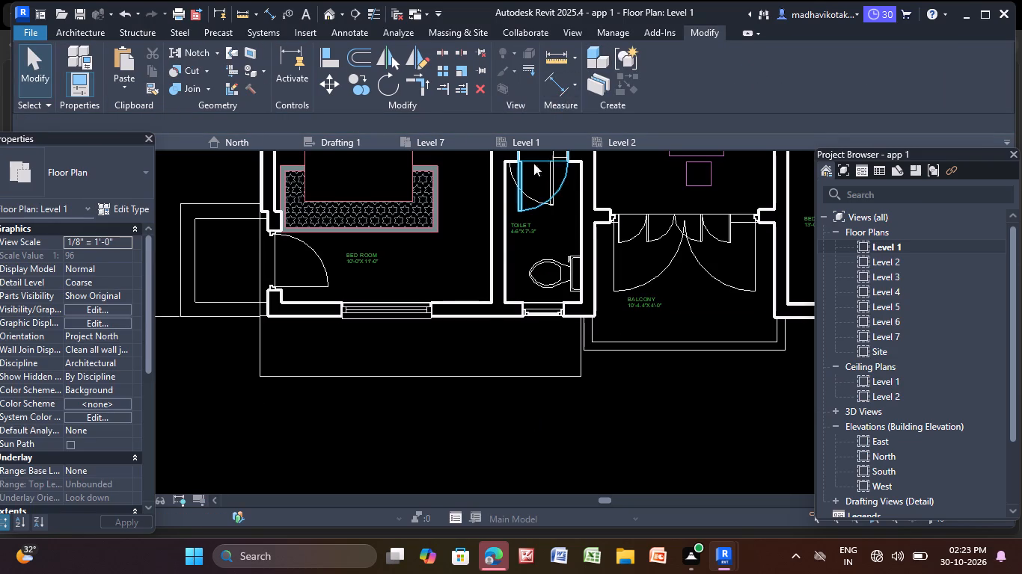
In the 3D view, stretch the top of the new box beside the bedroom wall up to about second-storey window height.
click(441, 380)
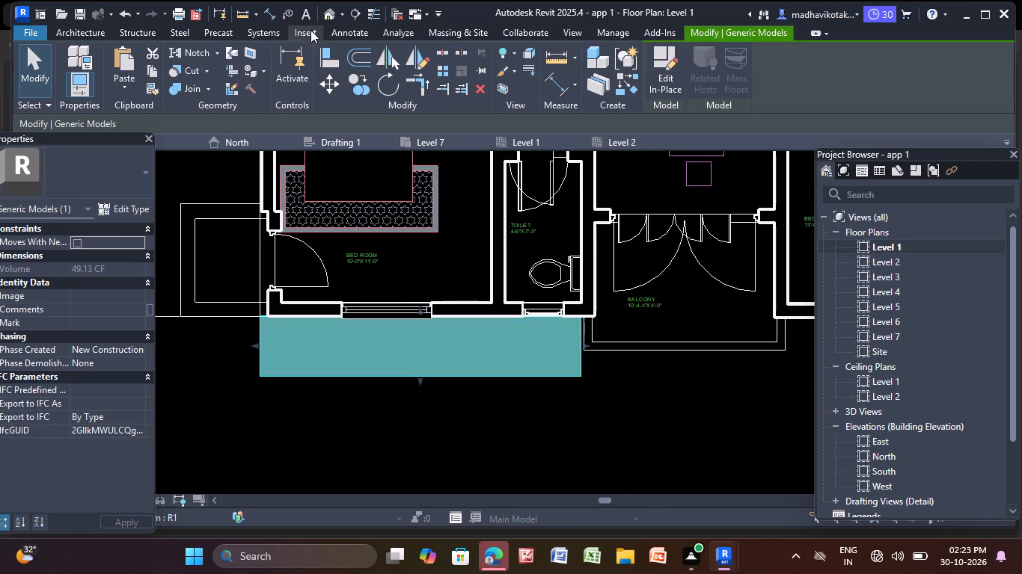
click(329, 11)
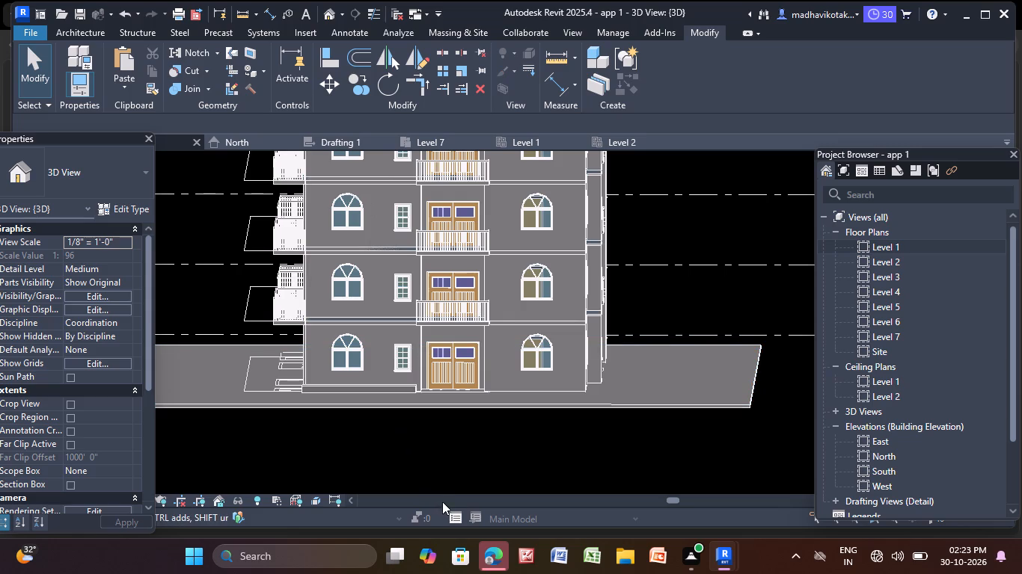
shift+middle_drag(446, 484, 370, 508)
scroll(410, 377, up, 4)
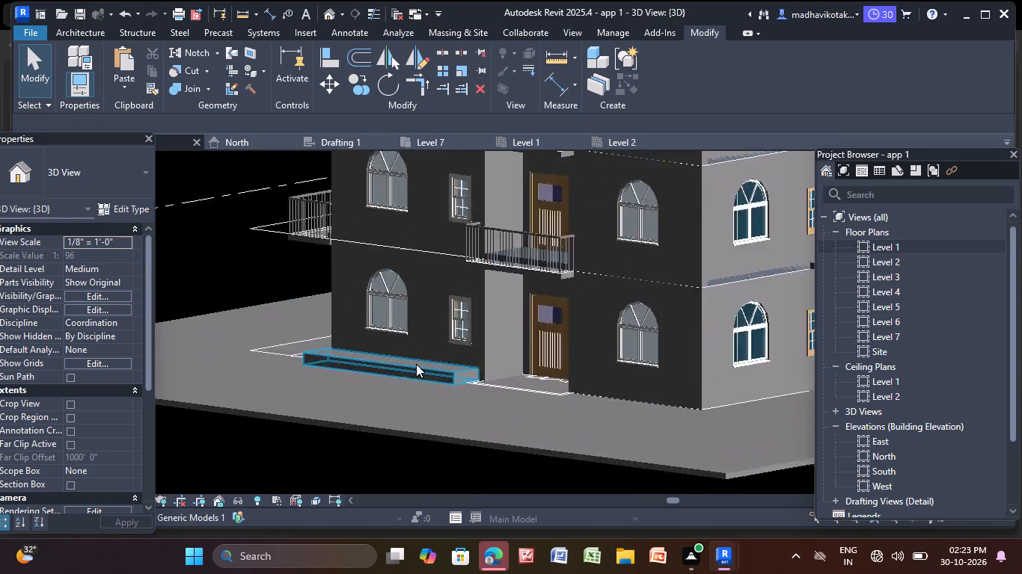
scroll(416, 364, up, 7)
click(408, 371)
scroll(408, 371, down, 8)
middle_drag(408, 371, 446, 422)
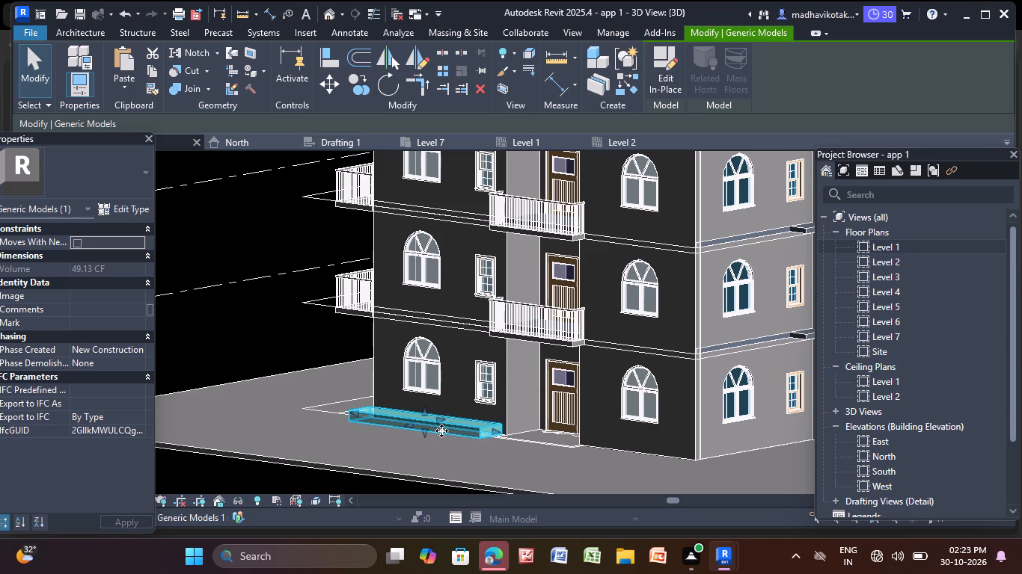
middle_drag(413, 455, 401, 487)
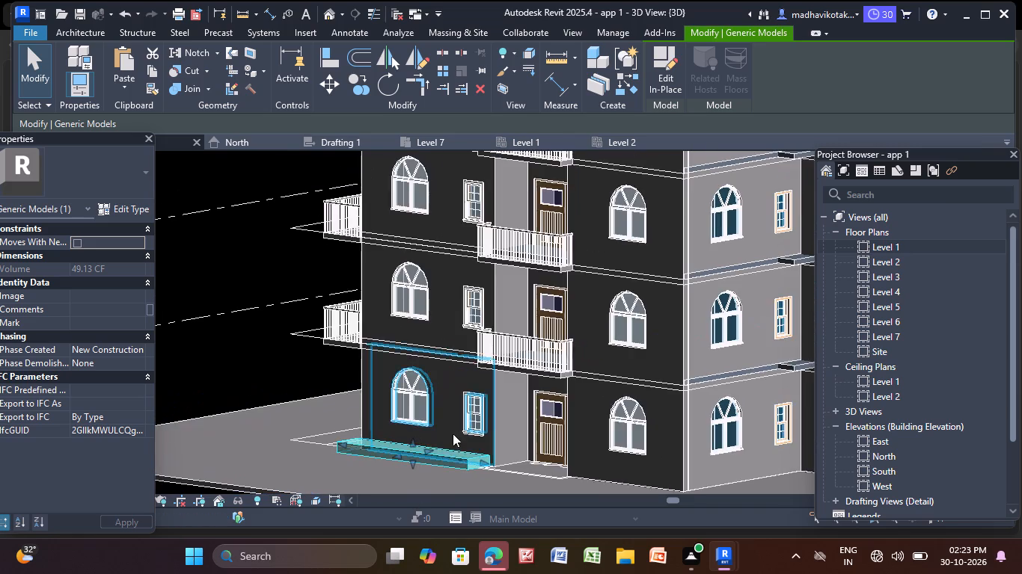
scroll(413, 439, up, 3)
shift+middle_drag(498, 424, 456, 421)
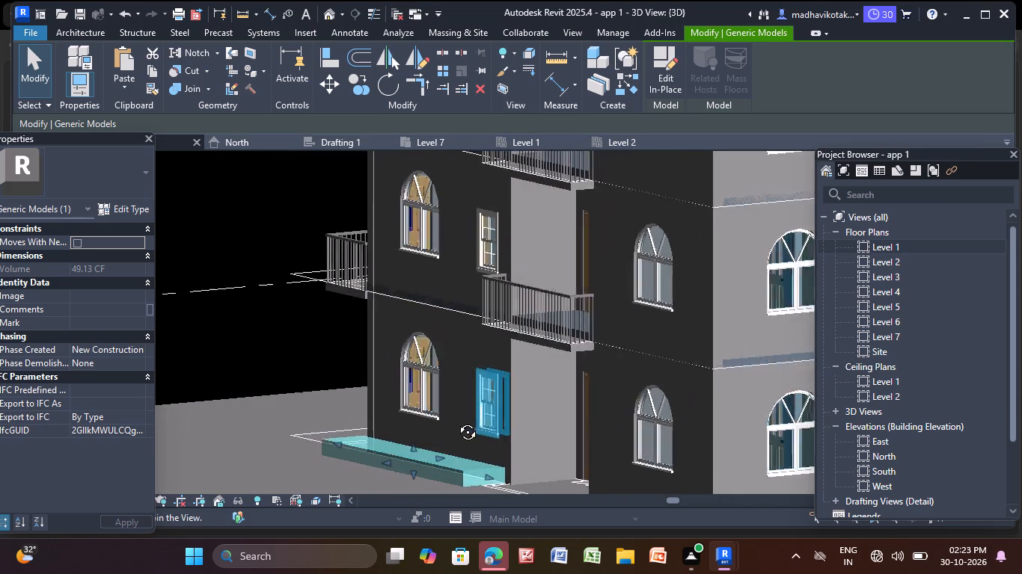
shift+middle_drag(456, 421, 435, 420)
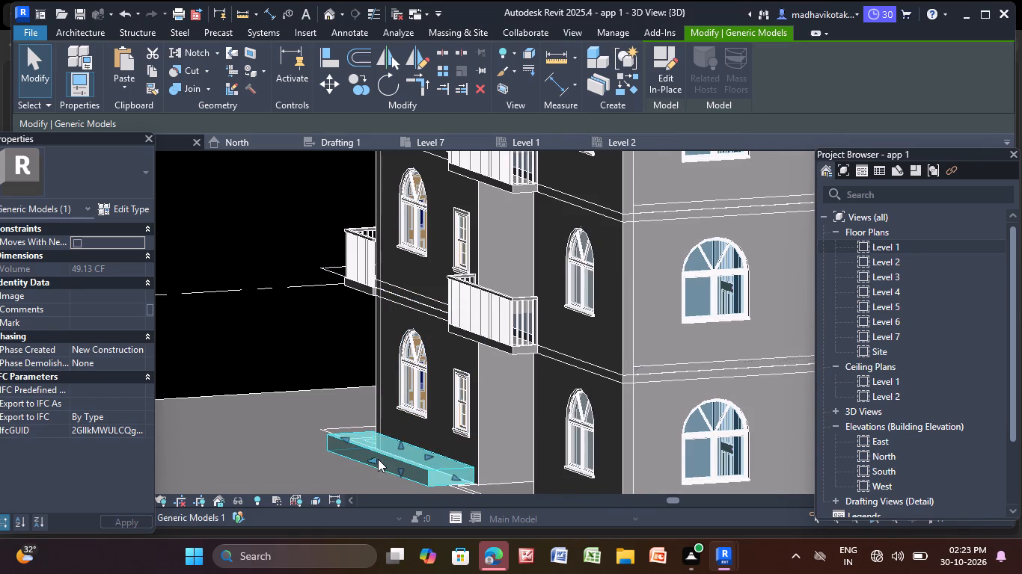
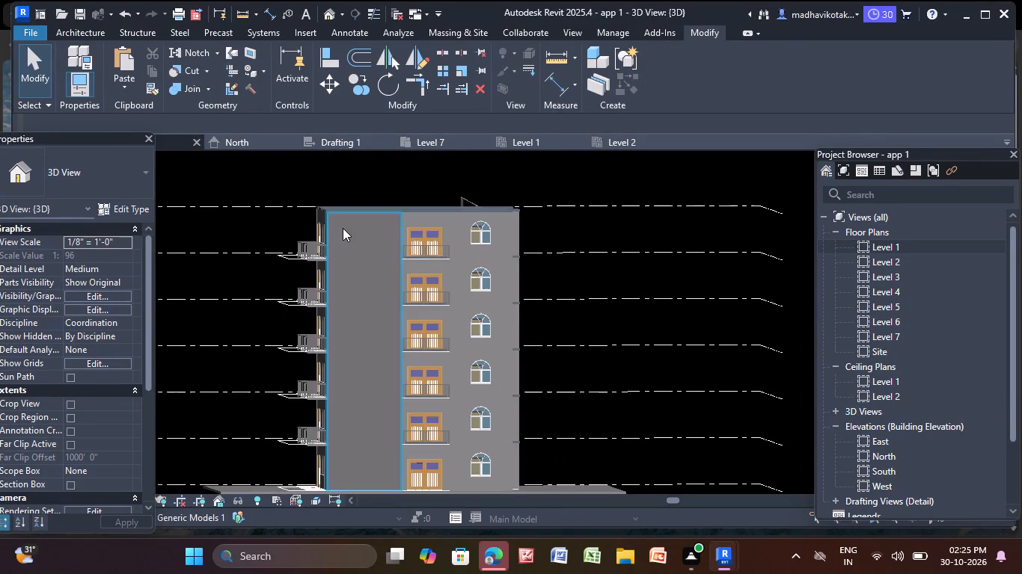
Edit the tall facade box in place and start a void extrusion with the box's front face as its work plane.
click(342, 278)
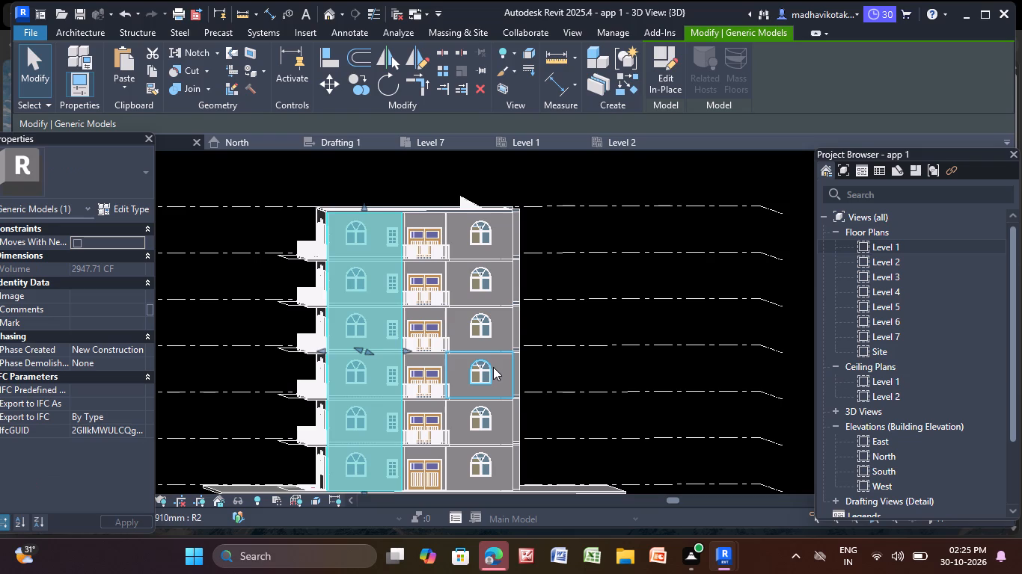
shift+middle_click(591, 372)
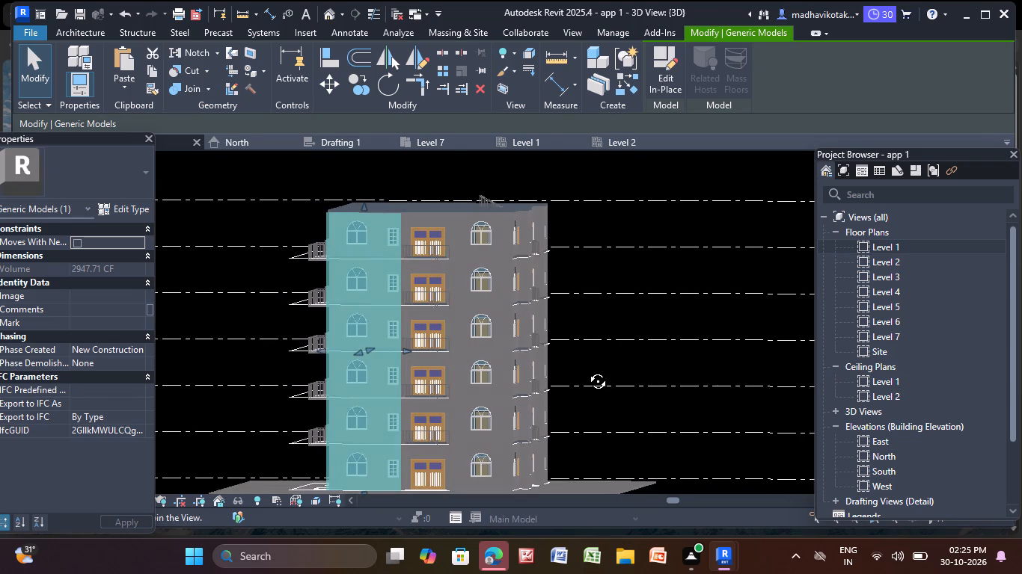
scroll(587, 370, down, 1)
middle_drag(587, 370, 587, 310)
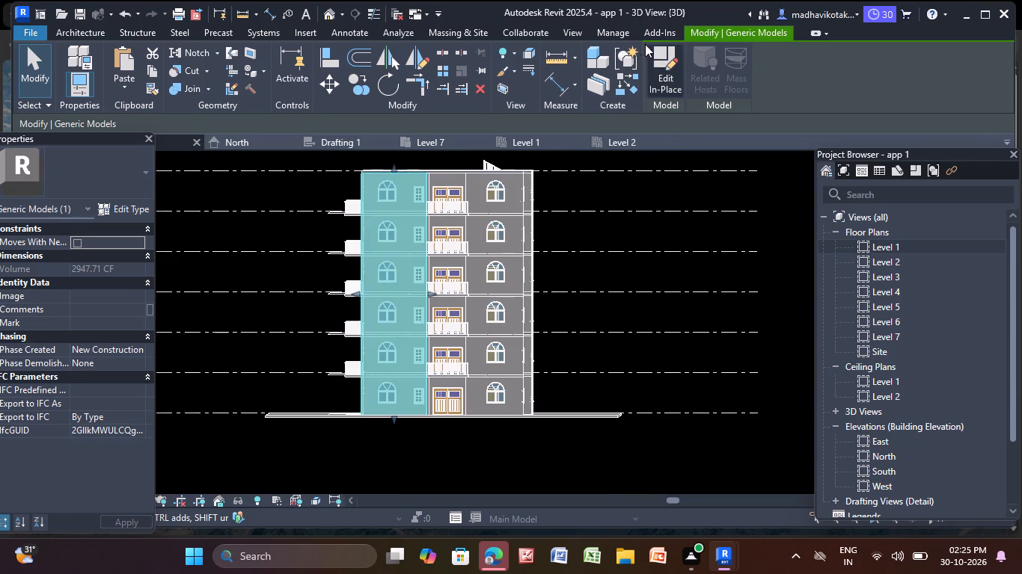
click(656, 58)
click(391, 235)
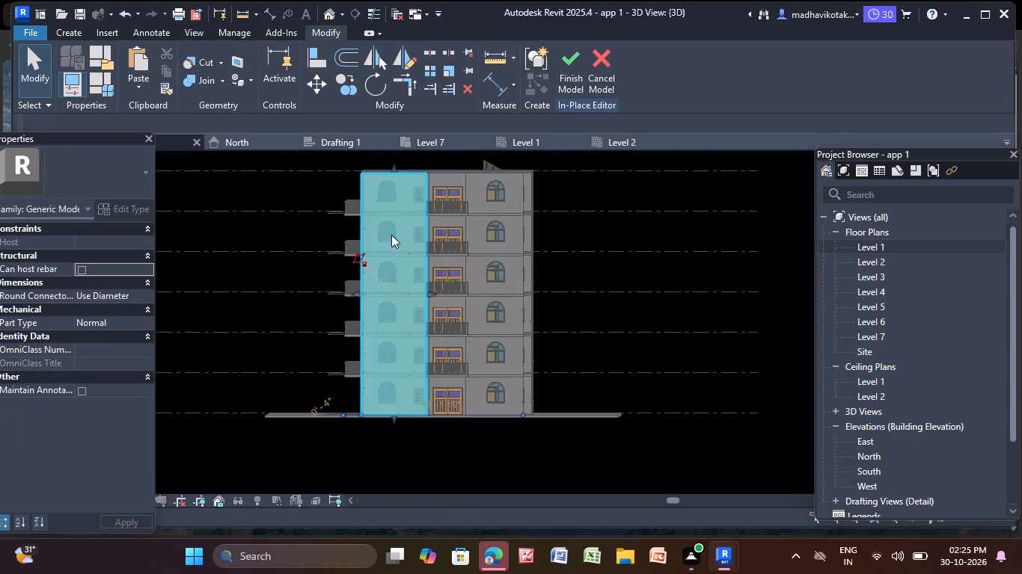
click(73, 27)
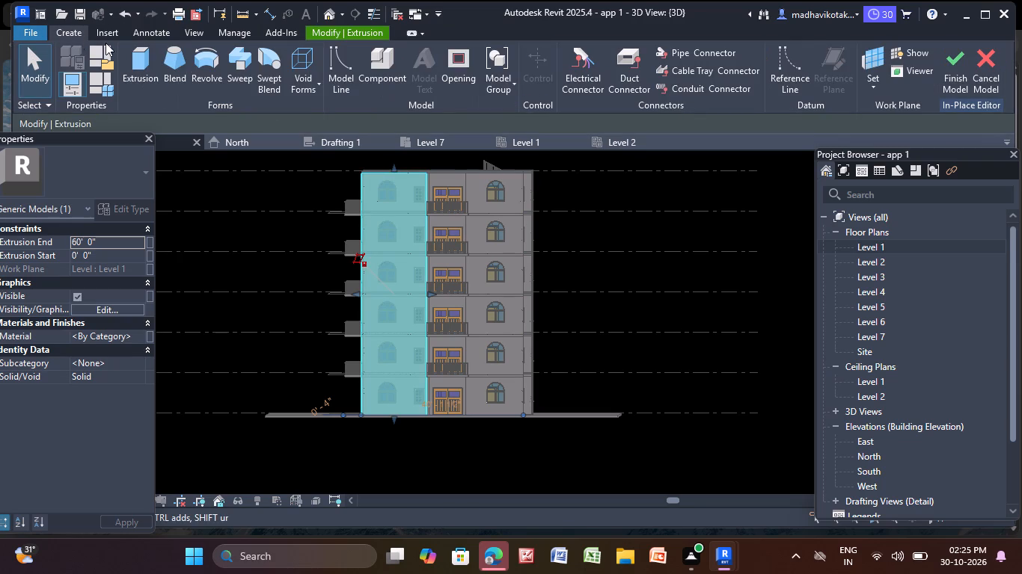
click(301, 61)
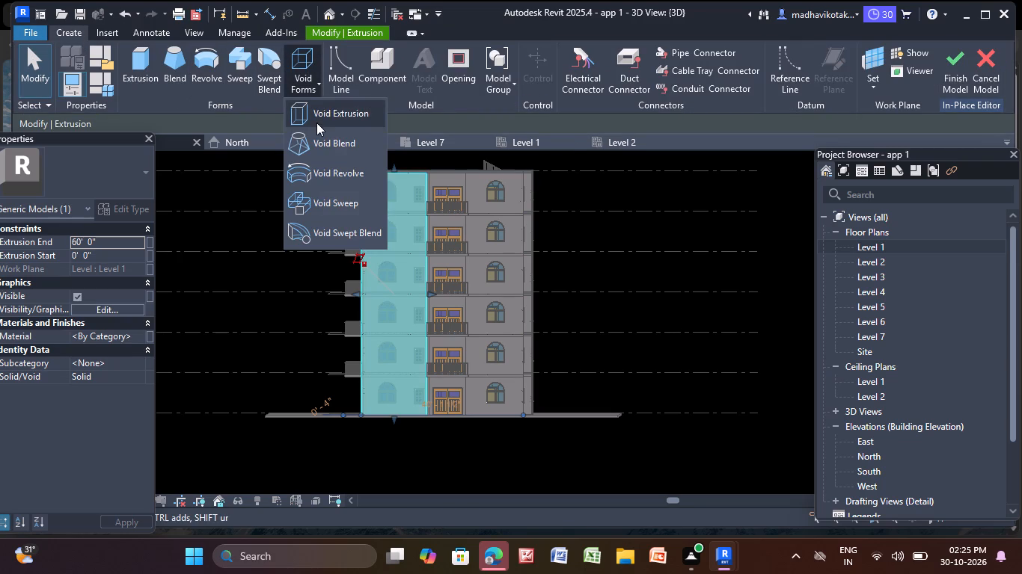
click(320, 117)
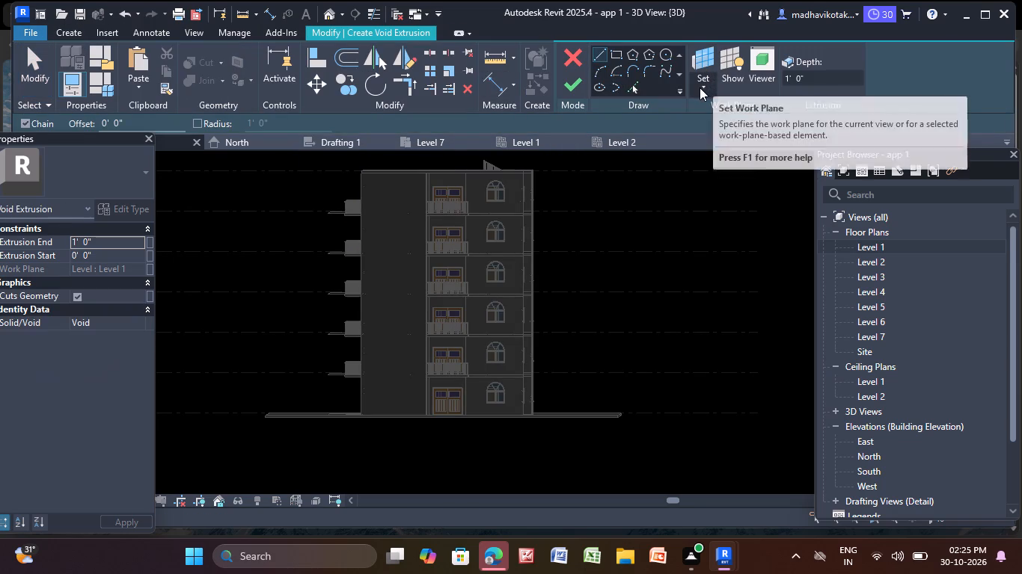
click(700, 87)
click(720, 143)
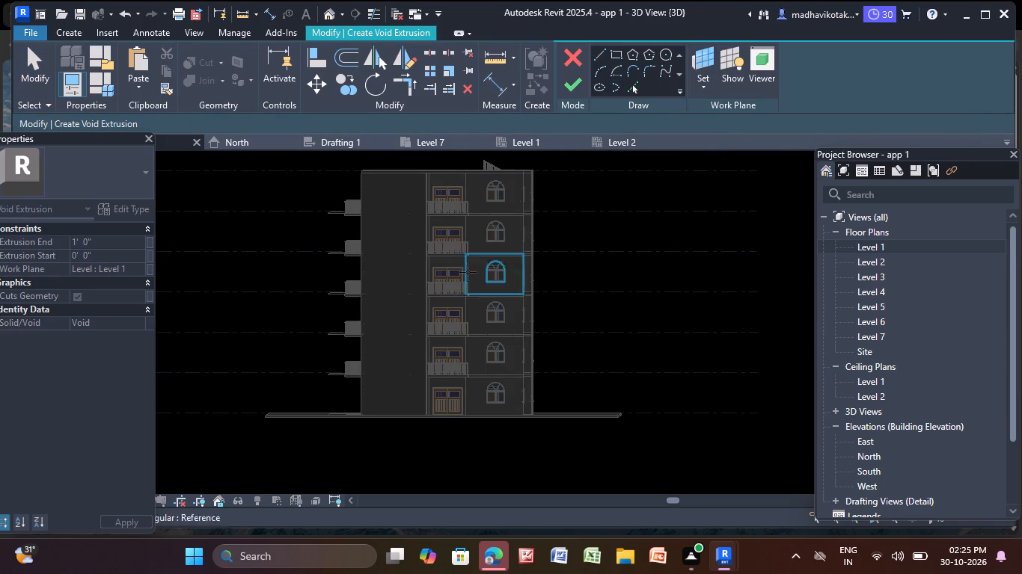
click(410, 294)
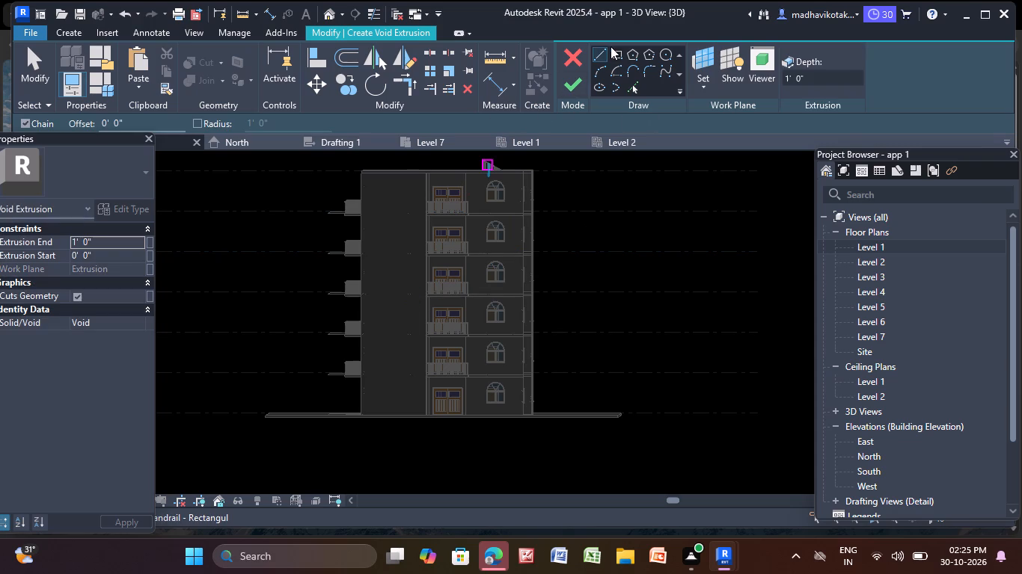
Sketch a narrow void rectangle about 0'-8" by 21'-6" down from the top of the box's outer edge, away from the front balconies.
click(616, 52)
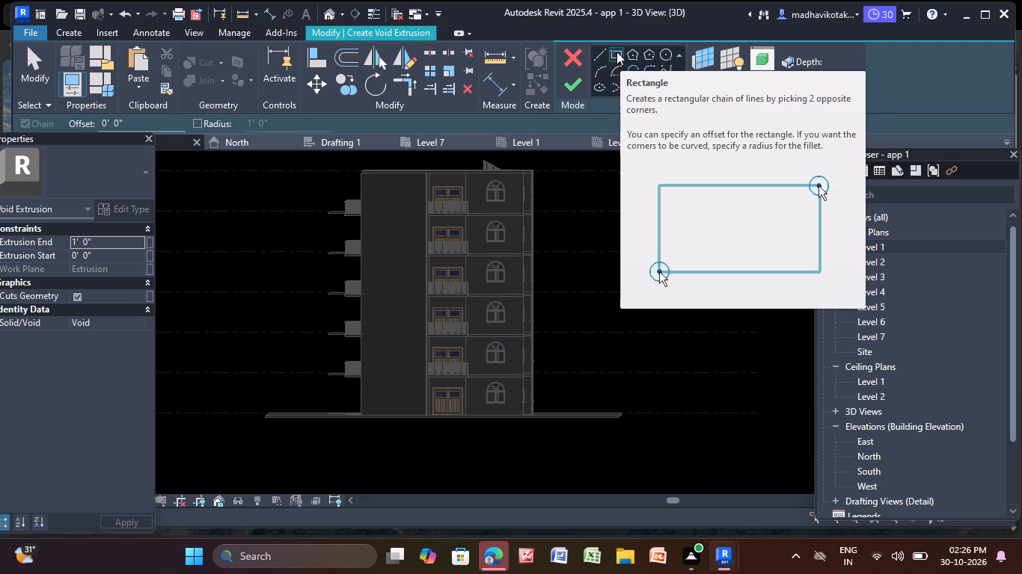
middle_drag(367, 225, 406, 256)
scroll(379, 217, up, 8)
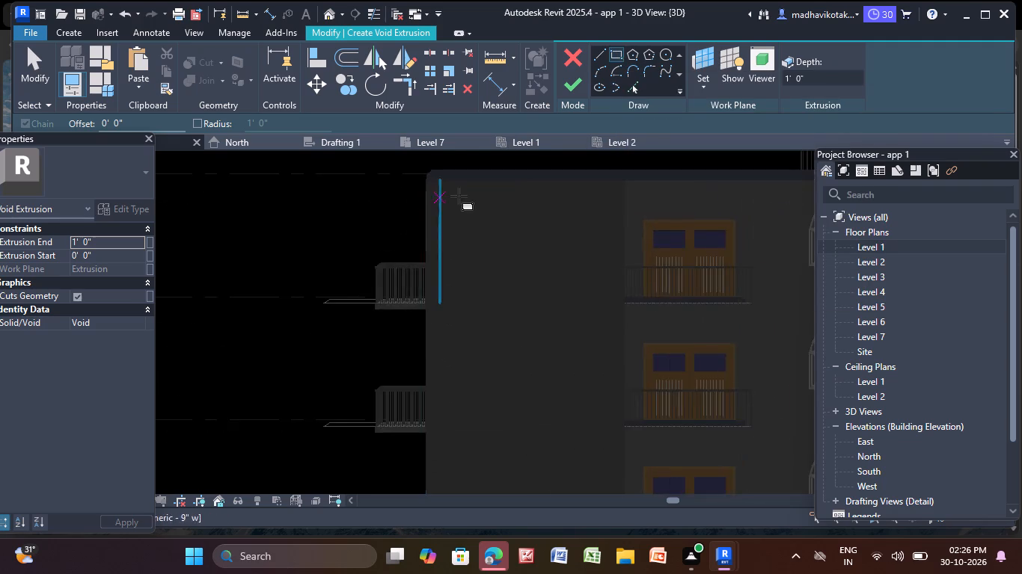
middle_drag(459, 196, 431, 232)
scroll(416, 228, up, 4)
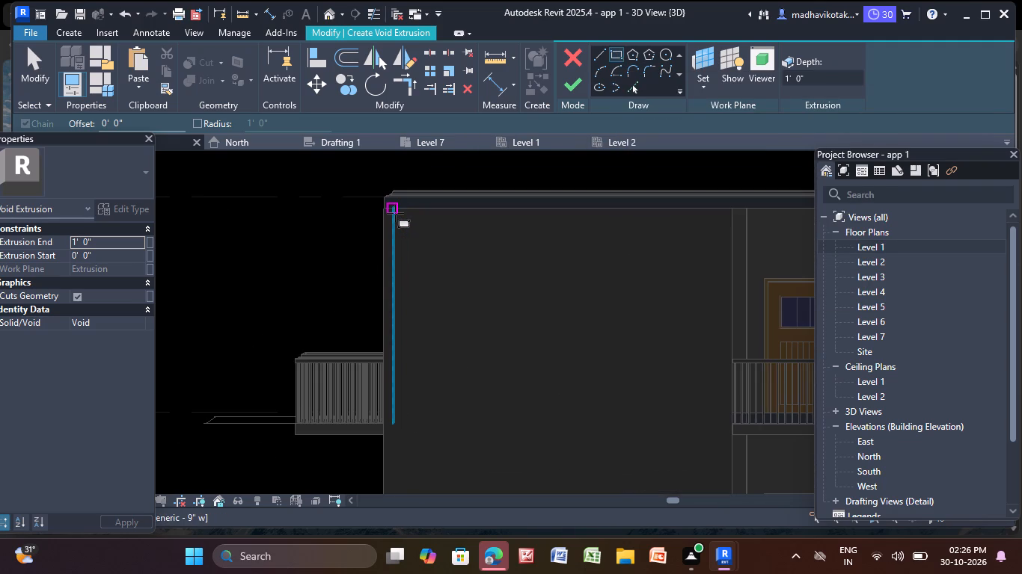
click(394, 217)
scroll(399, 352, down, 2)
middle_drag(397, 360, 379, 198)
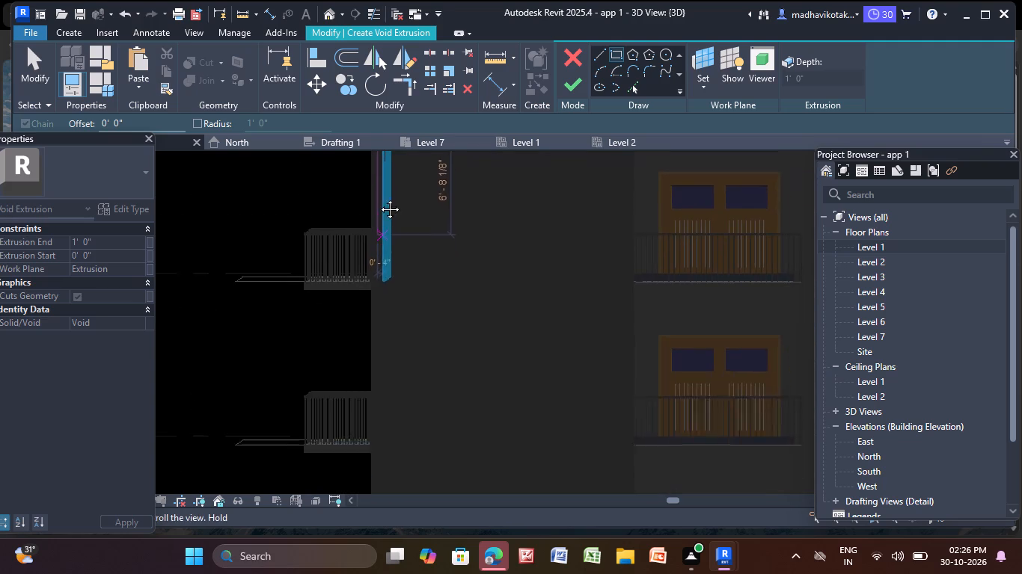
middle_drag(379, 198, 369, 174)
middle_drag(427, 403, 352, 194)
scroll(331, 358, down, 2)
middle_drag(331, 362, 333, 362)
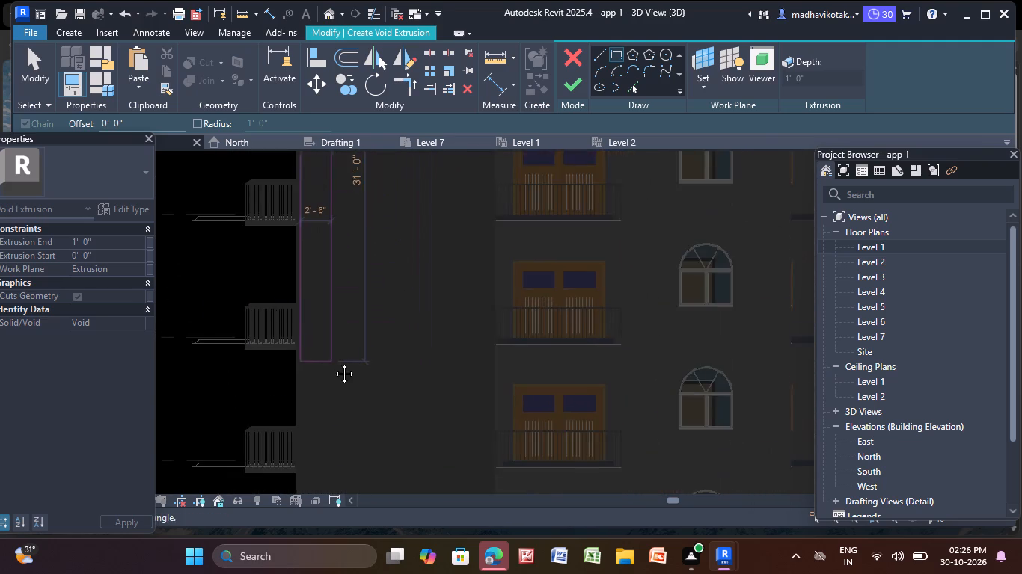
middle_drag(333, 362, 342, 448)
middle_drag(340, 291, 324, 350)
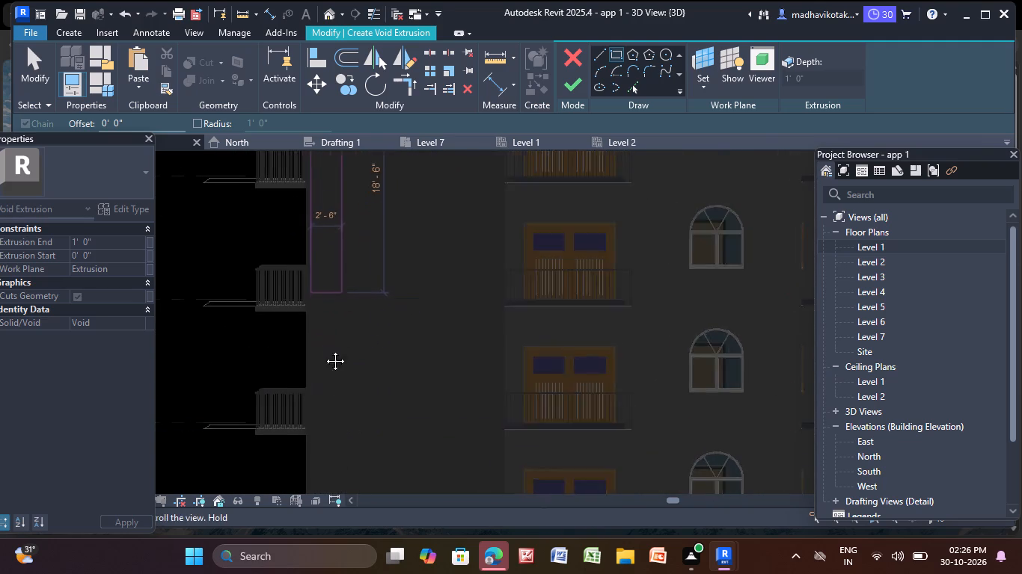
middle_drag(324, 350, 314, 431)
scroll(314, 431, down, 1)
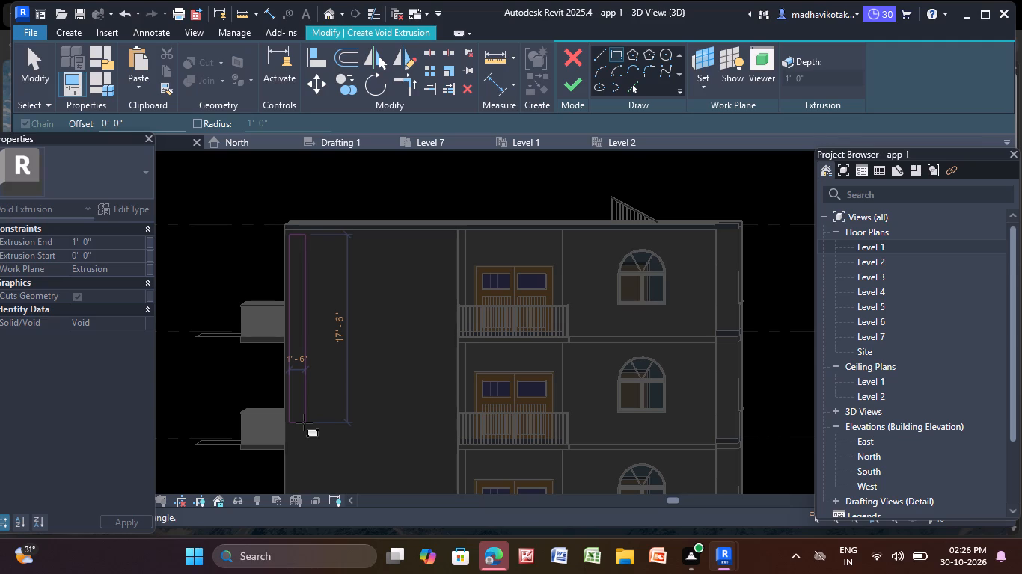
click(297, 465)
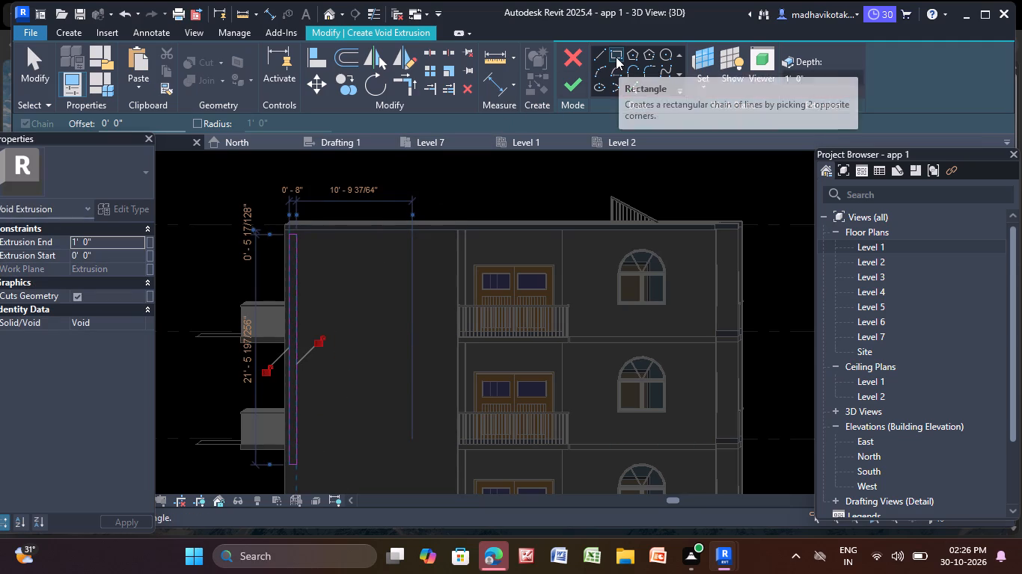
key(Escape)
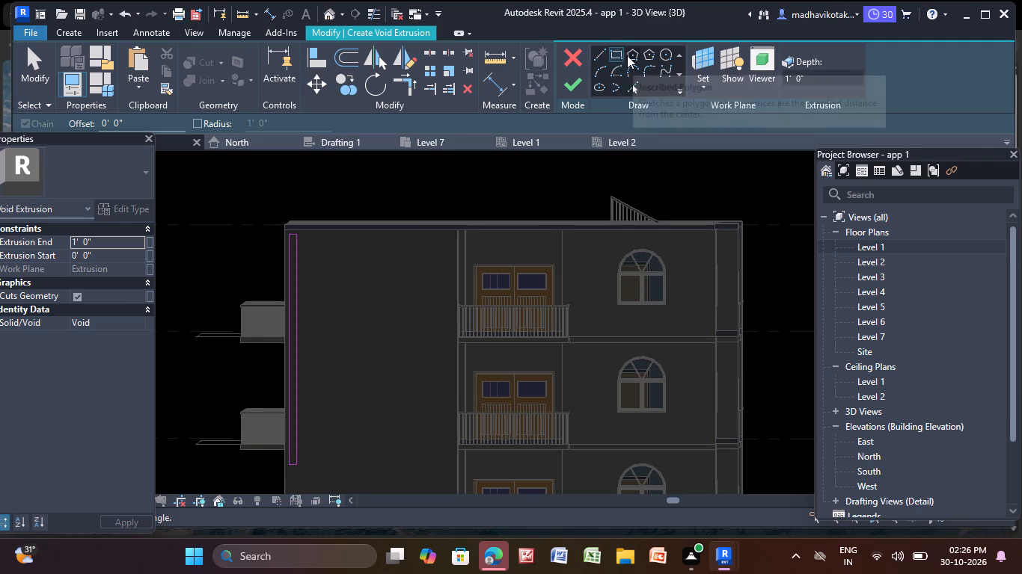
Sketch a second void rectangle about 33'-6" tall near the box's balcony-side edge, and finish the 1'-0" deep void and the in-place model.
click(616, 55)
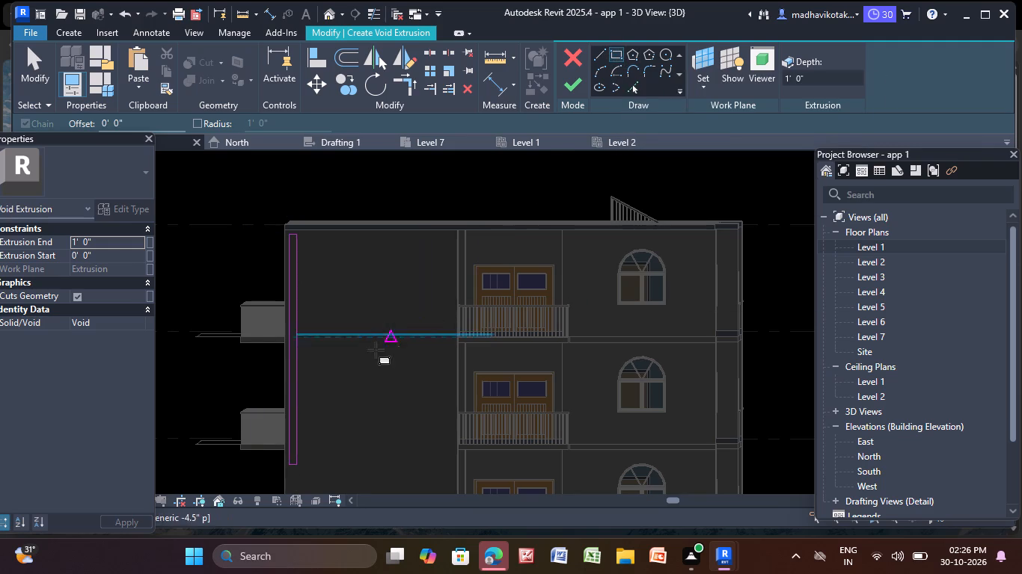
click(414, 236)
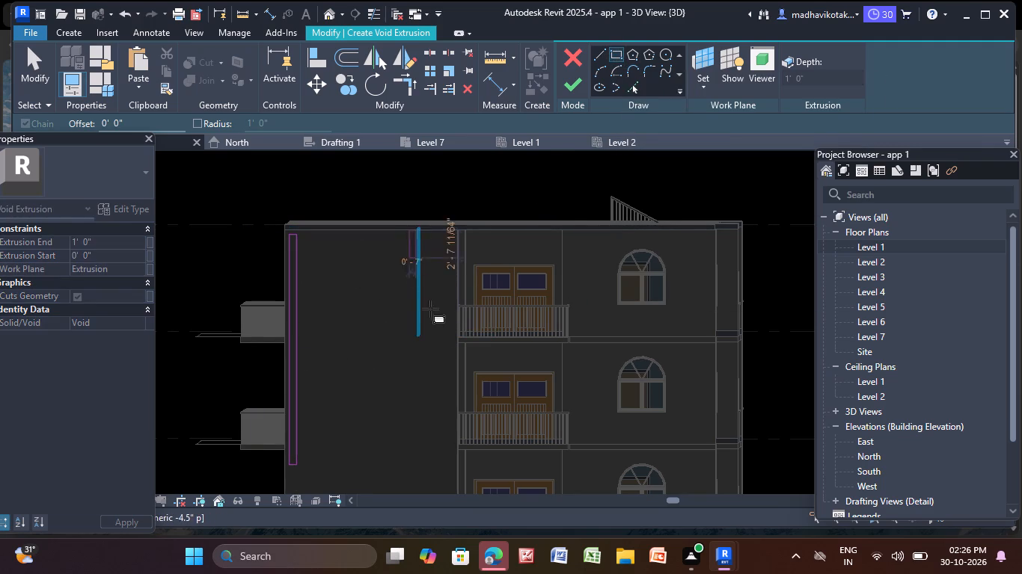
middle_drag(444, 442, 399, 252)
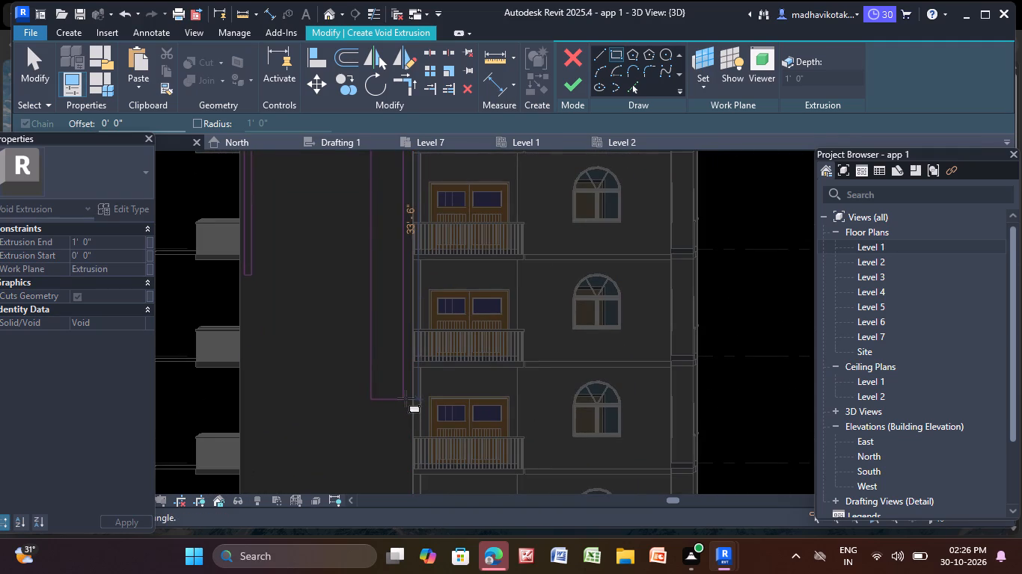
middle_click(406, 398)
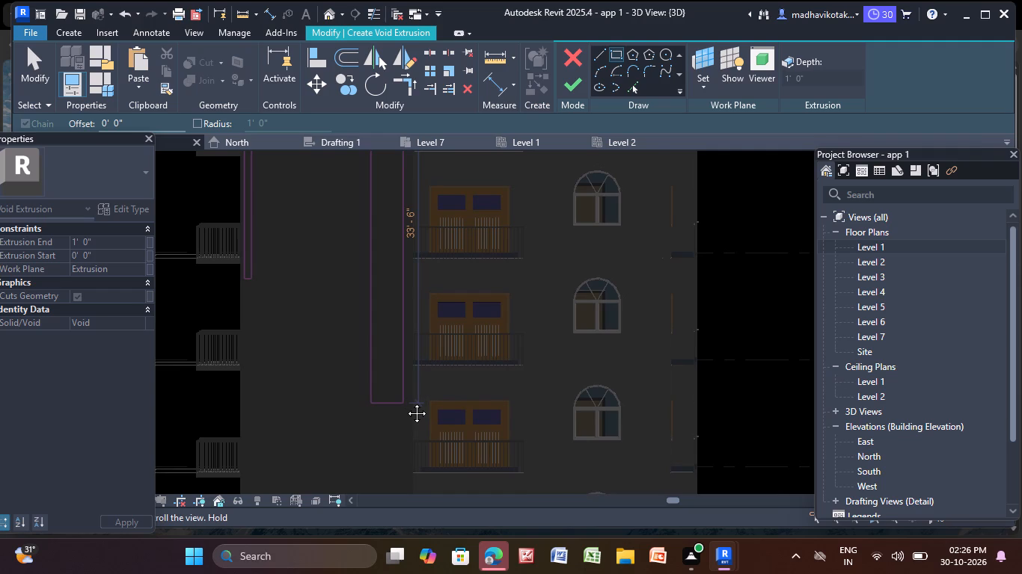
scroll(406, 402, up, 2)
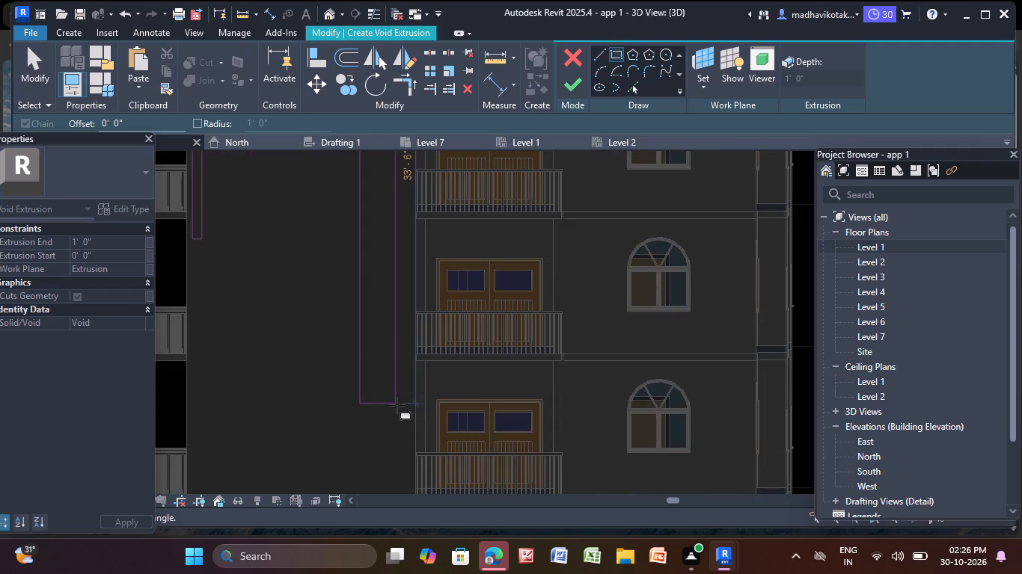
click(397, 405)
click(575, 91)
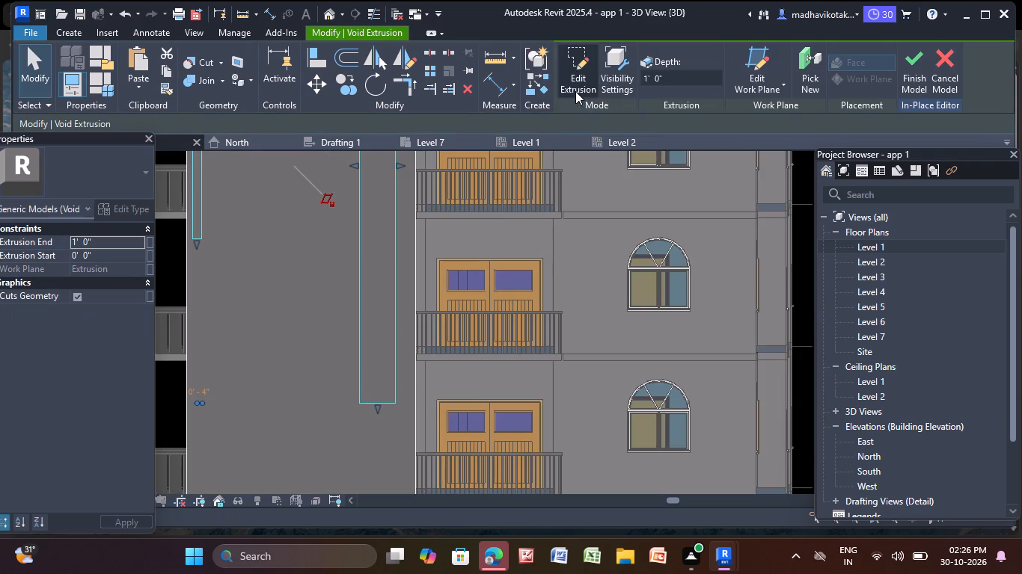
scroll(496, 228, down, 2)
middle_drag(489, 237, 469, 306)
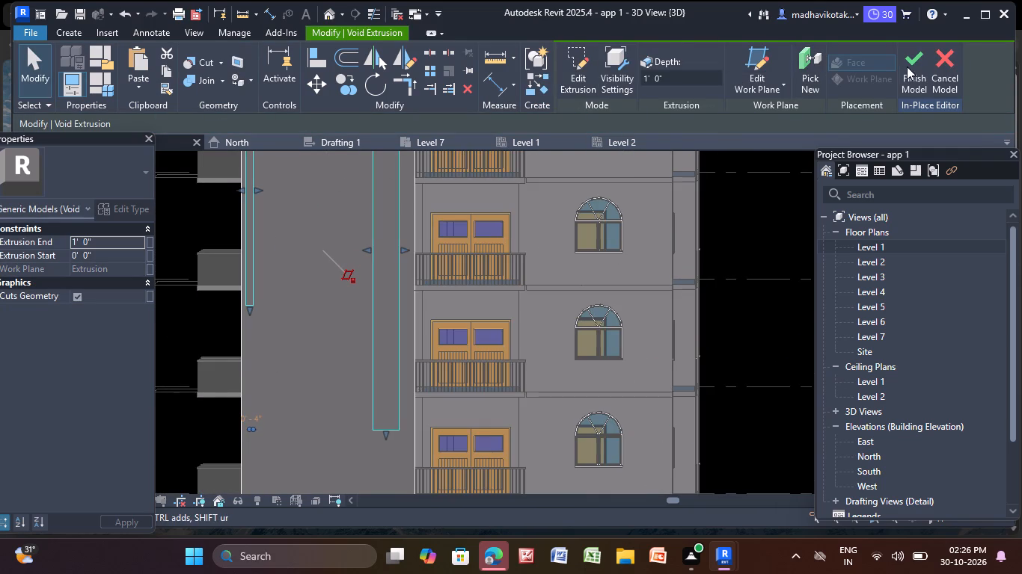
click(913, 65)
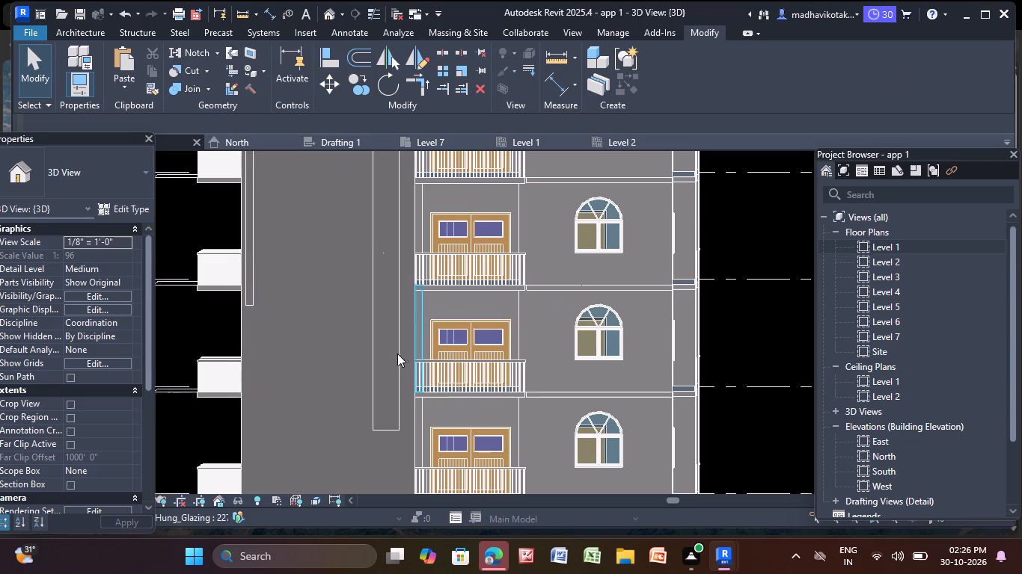
Delete the tall in-place box covering the bedroom and toilet wall.
click(373, 358)
key(Delete)
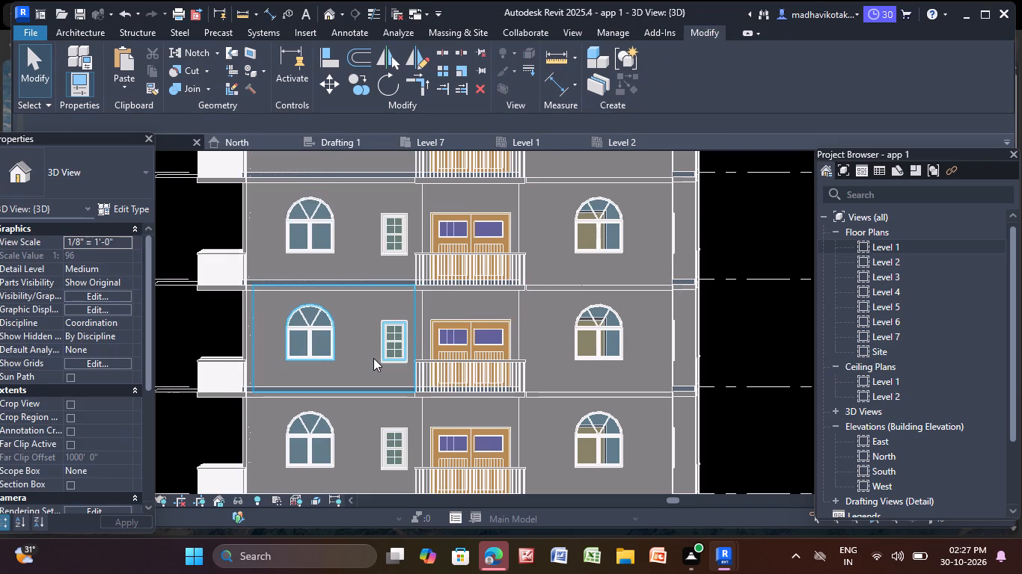
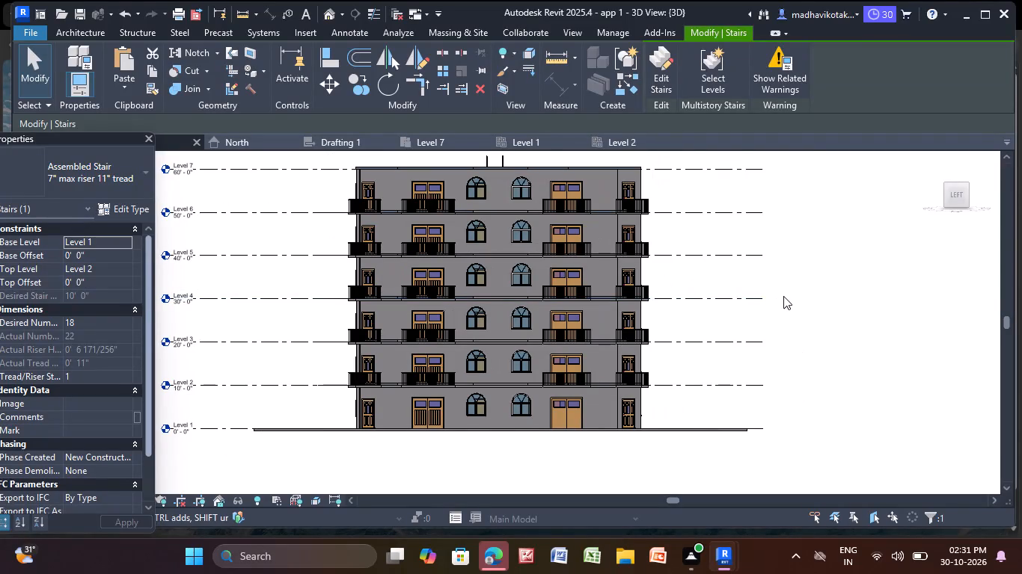
Flip the up/down direction of the assembled stair running from Level 4 to Level 5 and finish the stair edit.
middle_drag(879, 348, 874, 354)
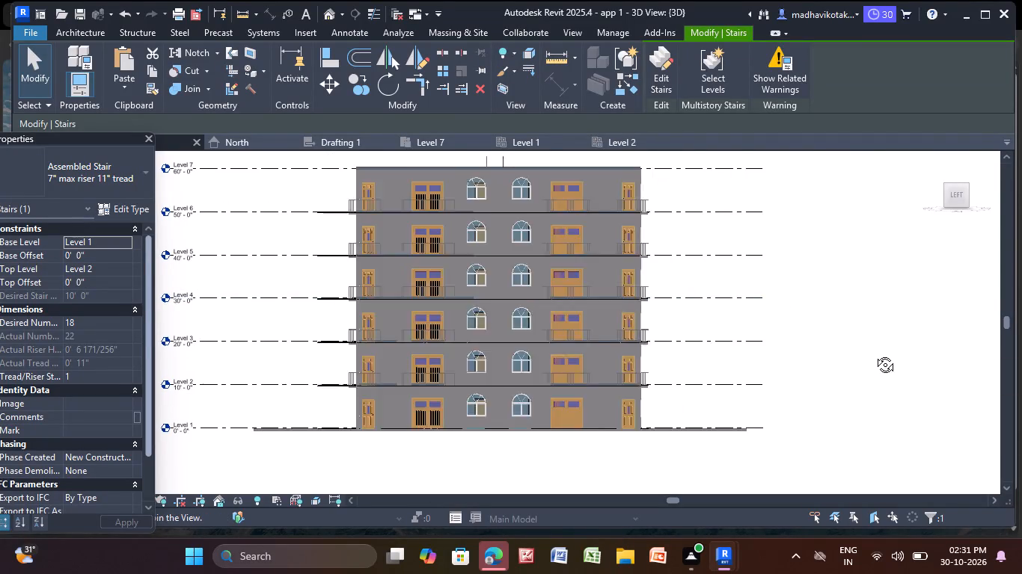
middle_drag(874, 354, 688, 407)
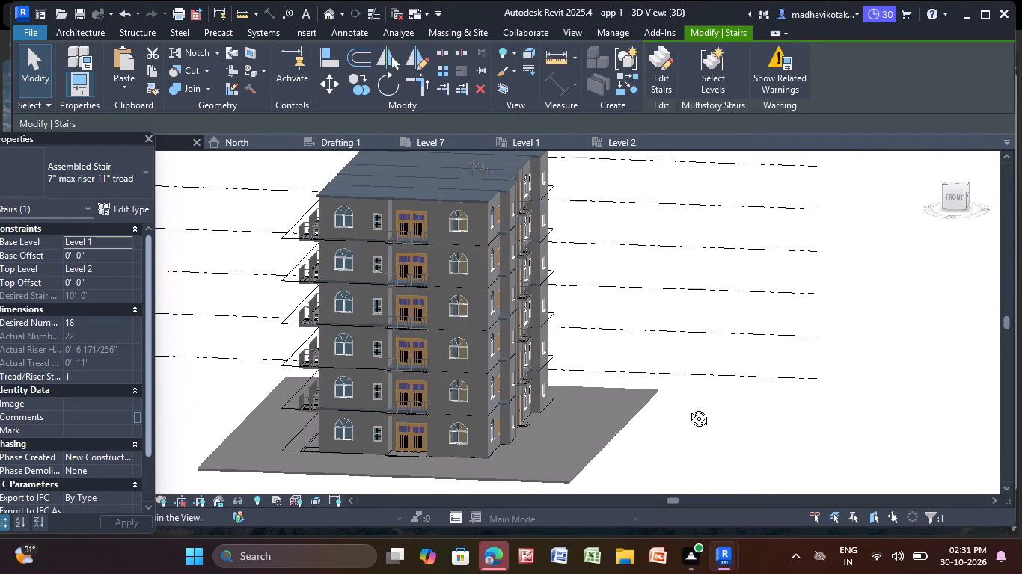
middle_drag(688, 407, 541, 422)
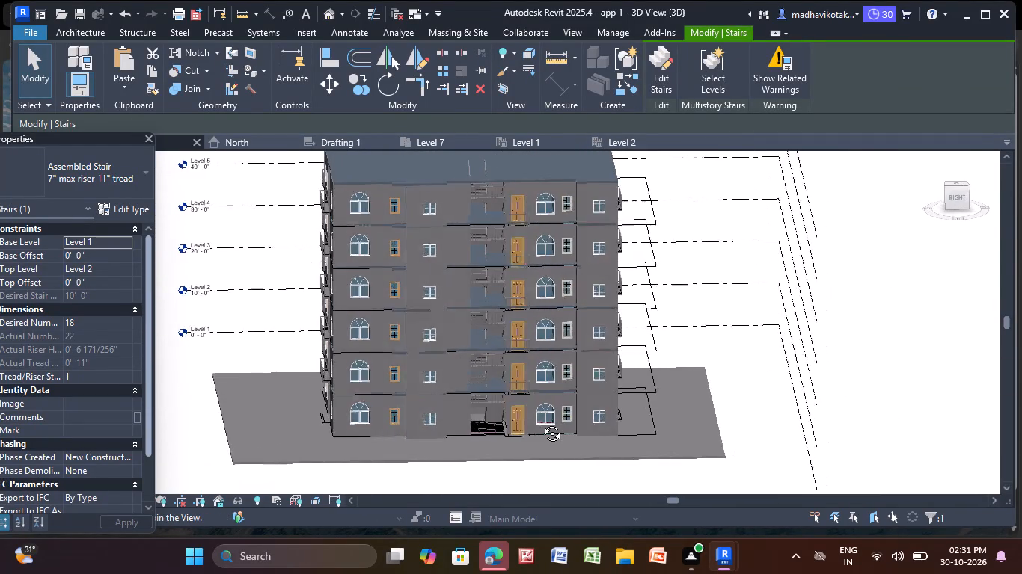
middle_drag(541, 422, 492, 418)
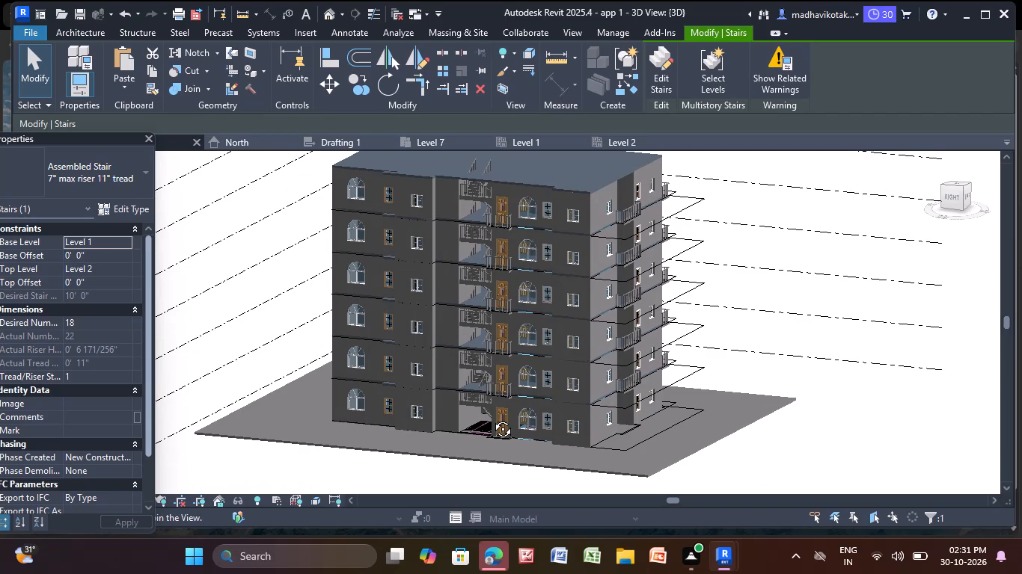
middle_drag(492, 418, 500, 409)
shift+scroll(465, 298, up, 10)
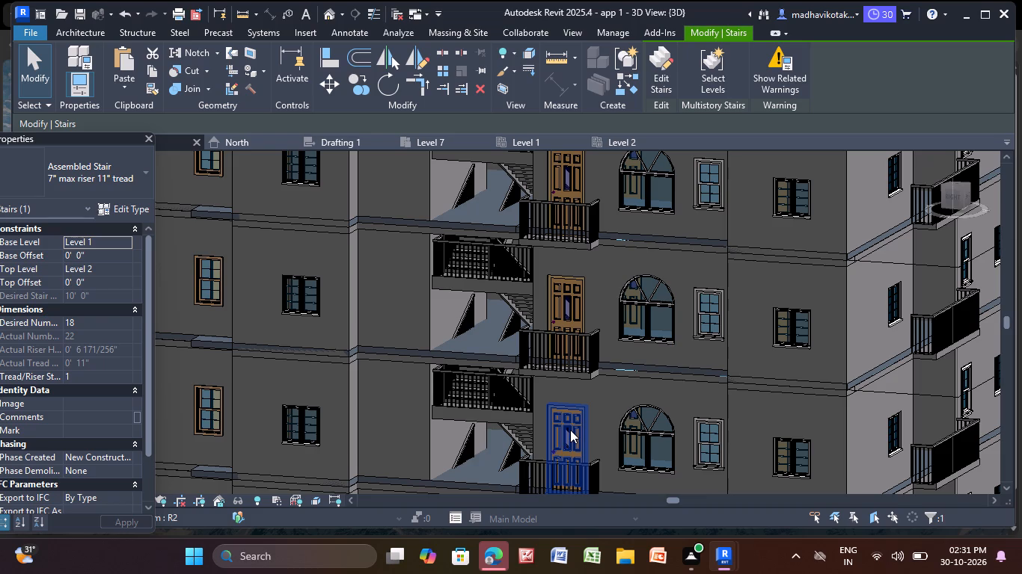
scroll(570, 430, down, 2)
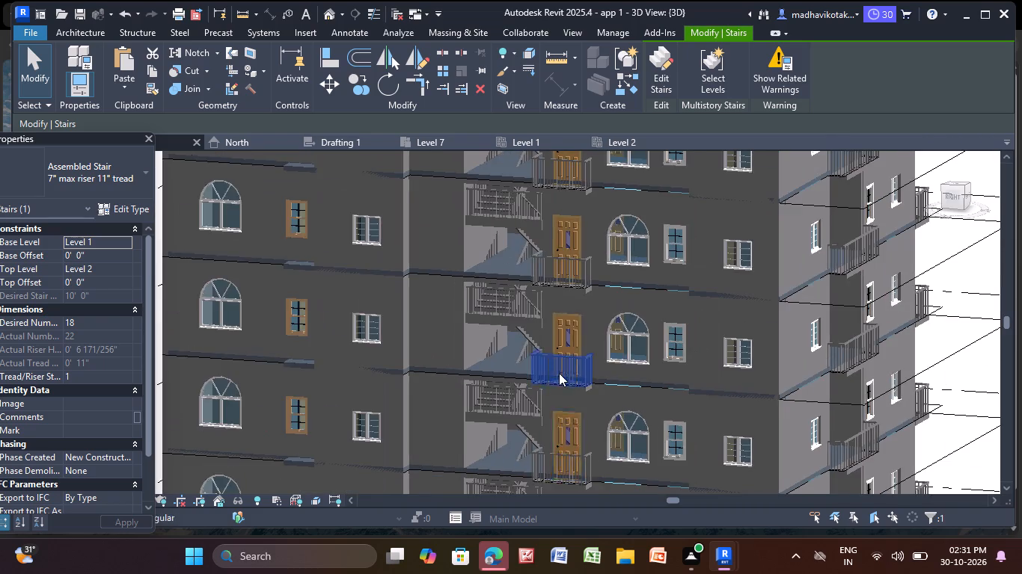
click(523, 331)
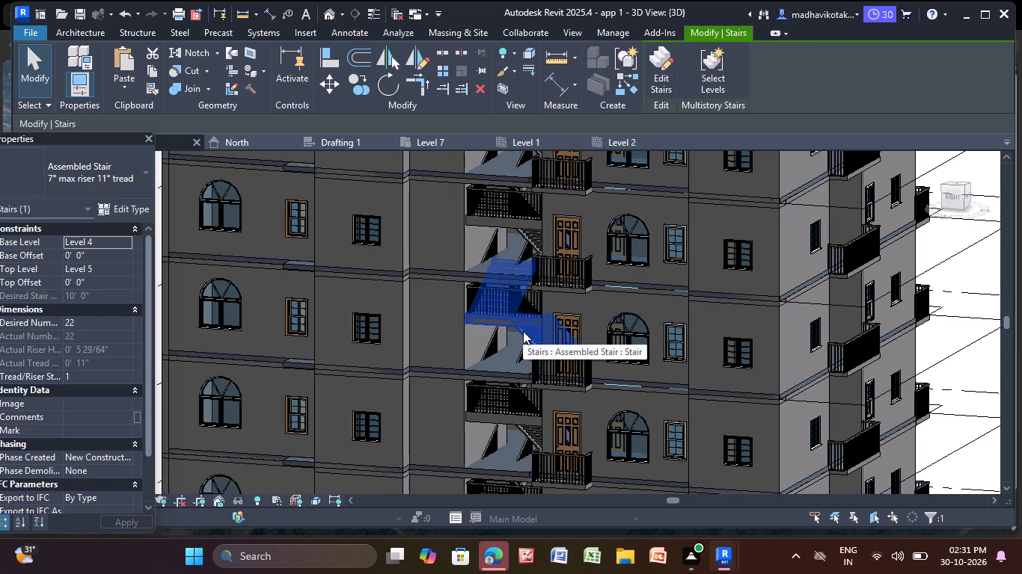
click(666, 70)
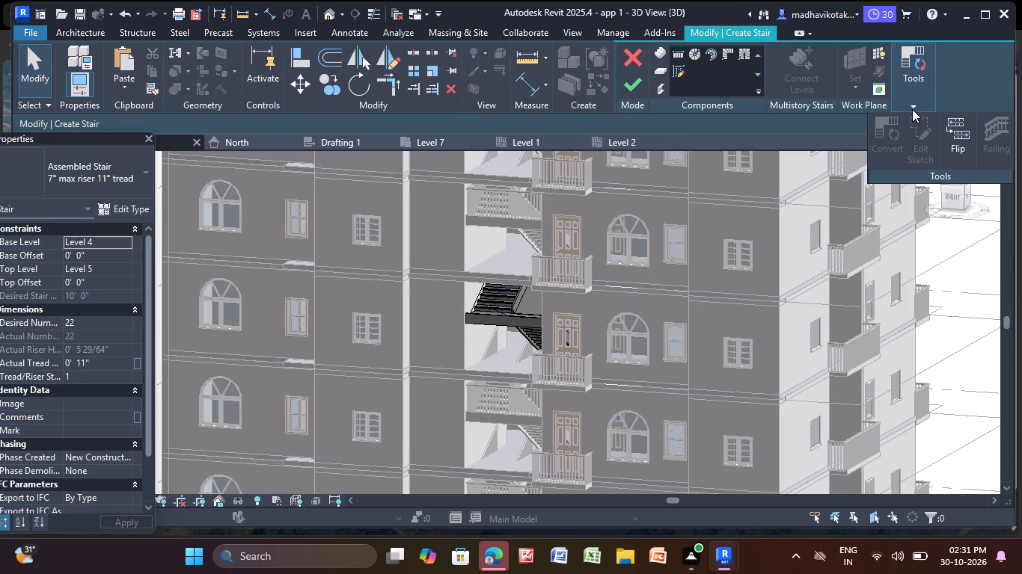
click(962, 135)
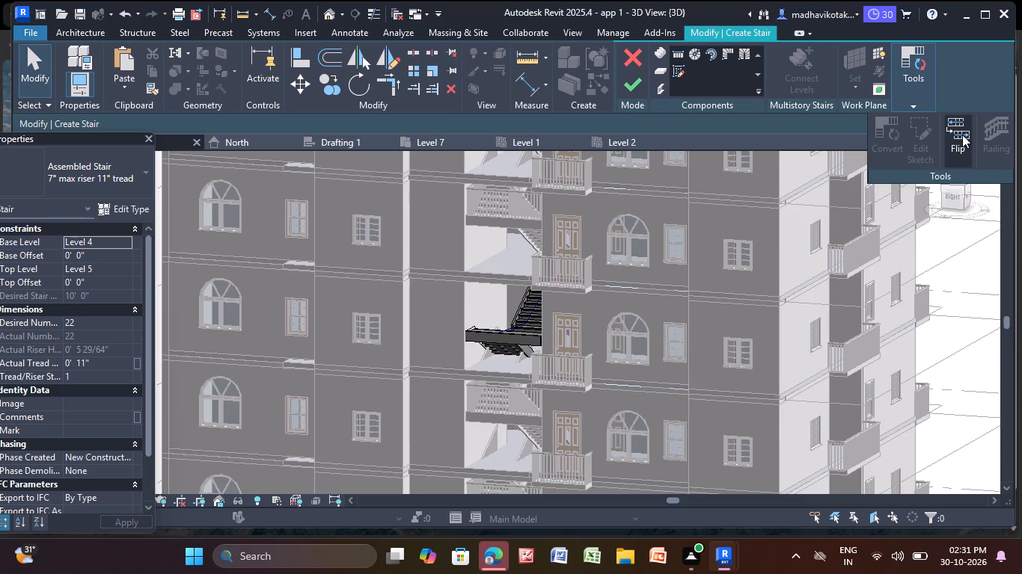
click(635, 85)
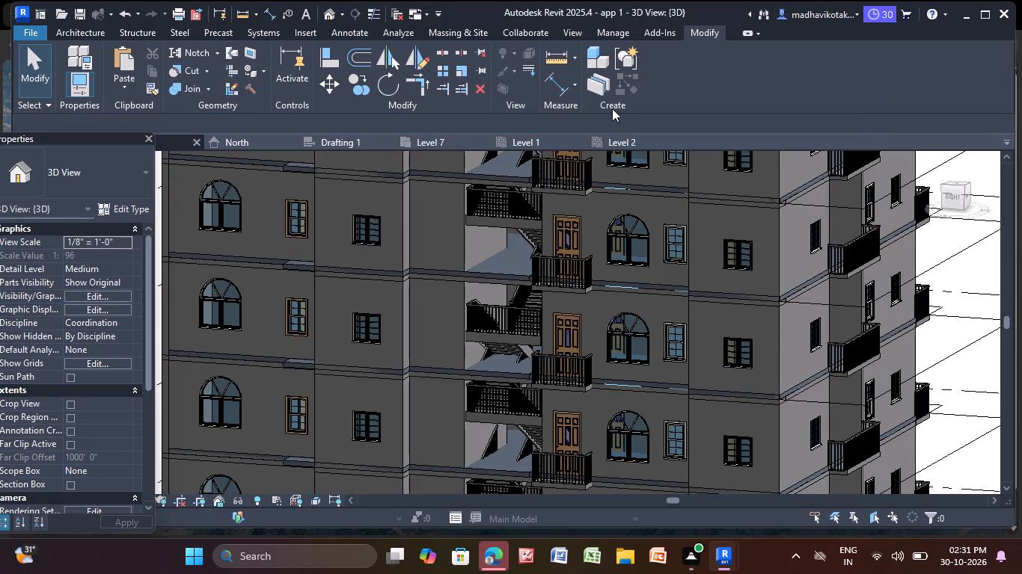
Examine the open stairwell from several angles, comparing the flights on each floor and the Level 1 to Level 2 stair.
shift+middle_drag(560, 126, 545, 161)
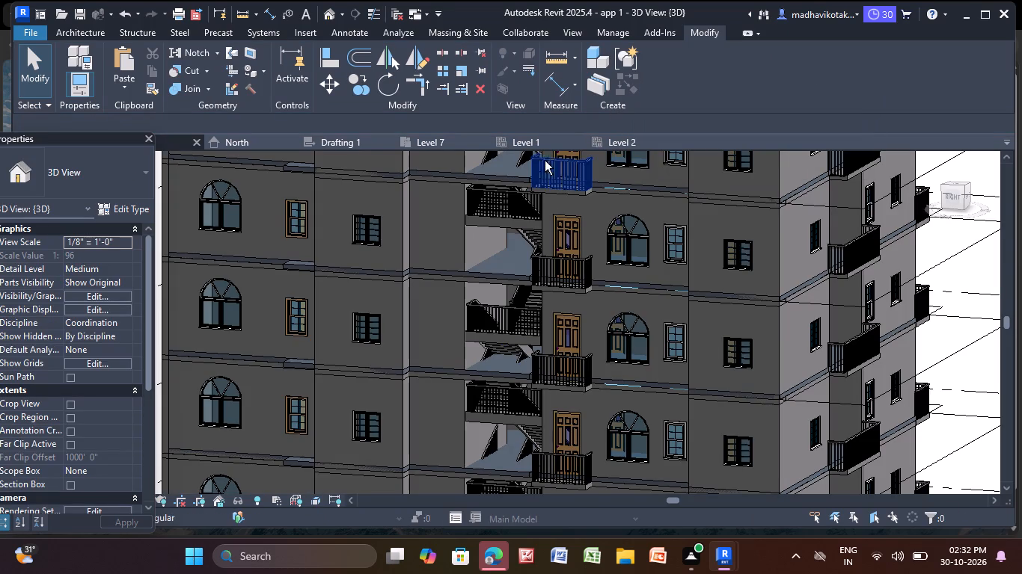
shift+middle_drag(545, 161, 528, 200)
scroll(515, 232, down, 3)
middle_drag(511, 237, 515, 251)
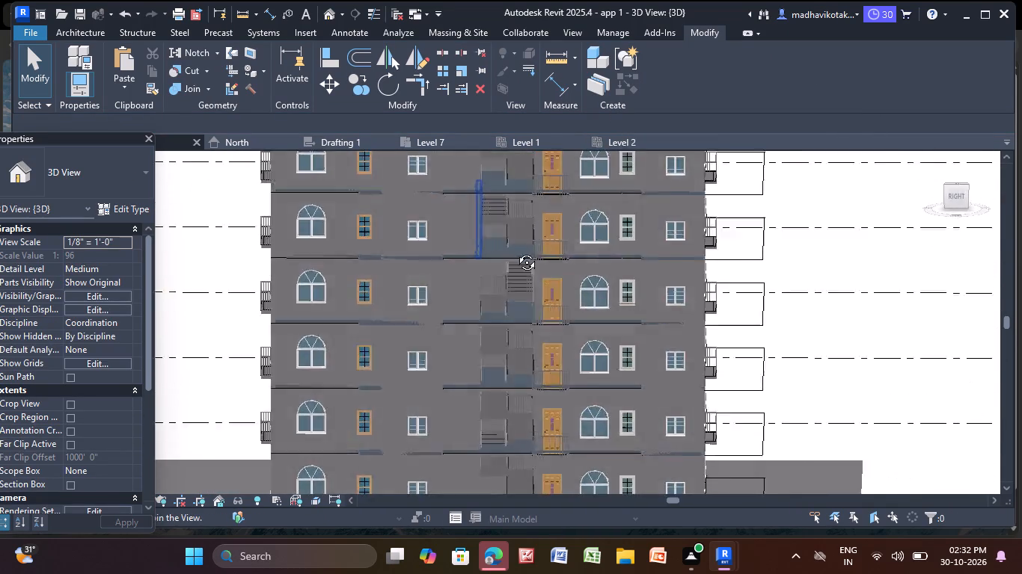
middle_drag(515, 251, 450, 313)
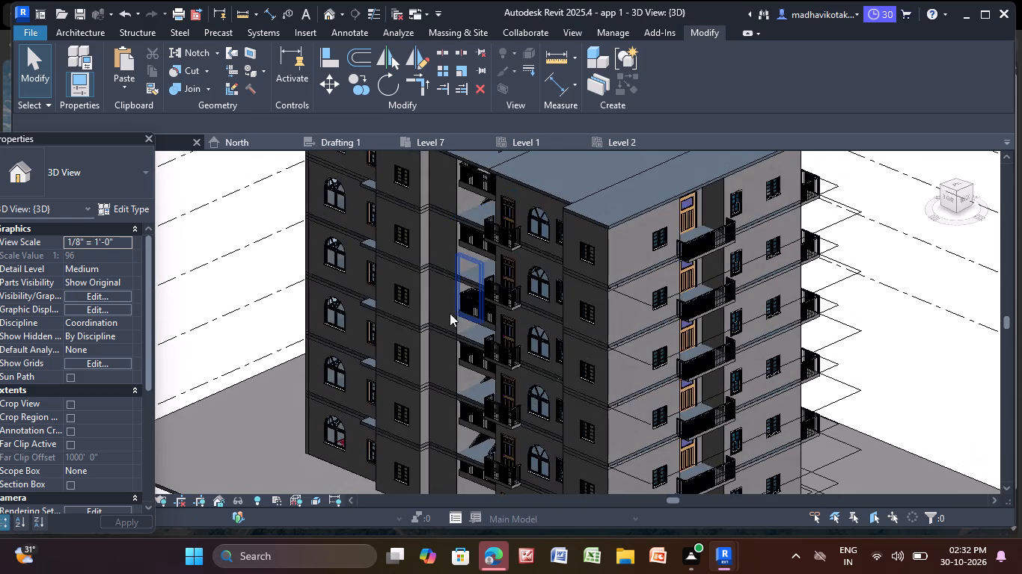
middle_drag(497, 312, 536, 289)
scroll(530, 308, down, 2)
middle_drag(533, 309, 598, 192)
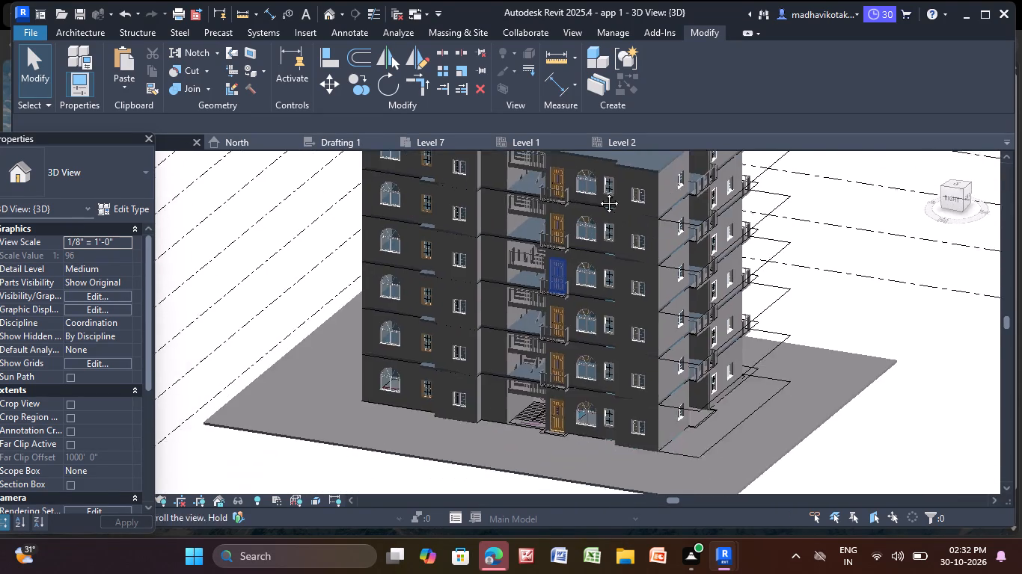
middle_drag(598, 192, 599, 192)
shift+middle_drag(581, 336, 626, 289)
shift+scroll(626, 289, up, 10)
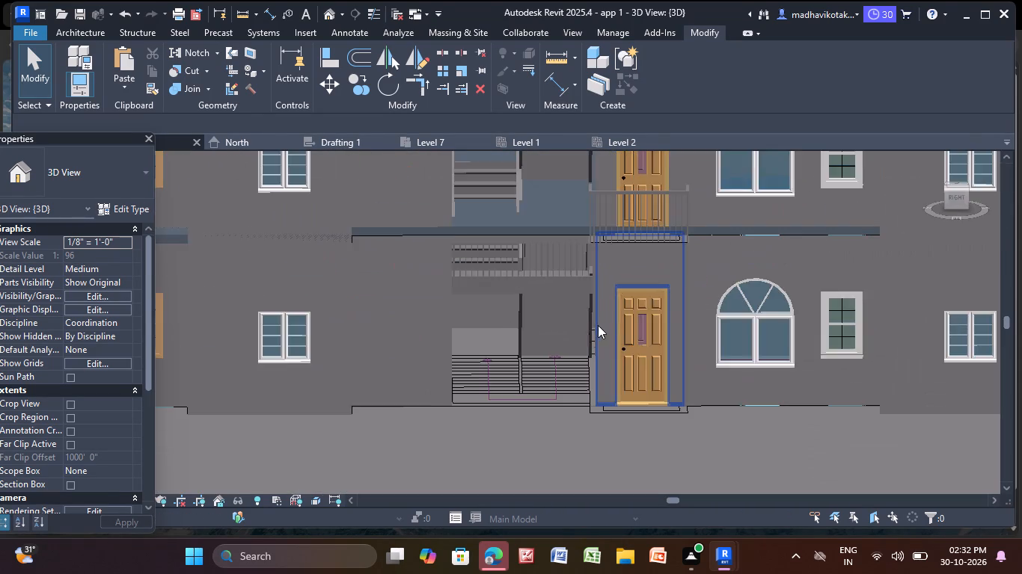
click(555, 336)
scroll(555, 336, up, 5)
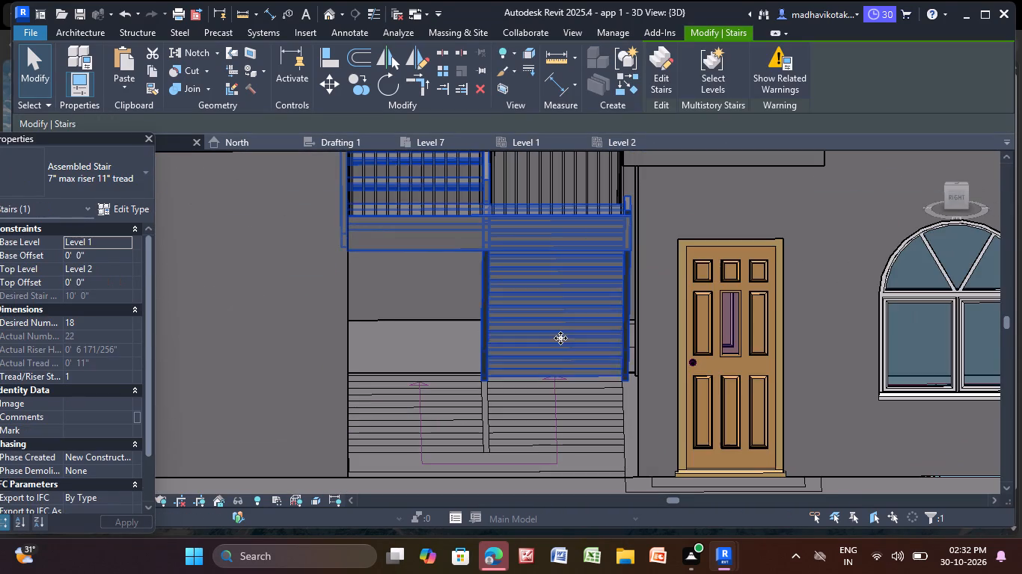
scroll(538, 330, up, 4)
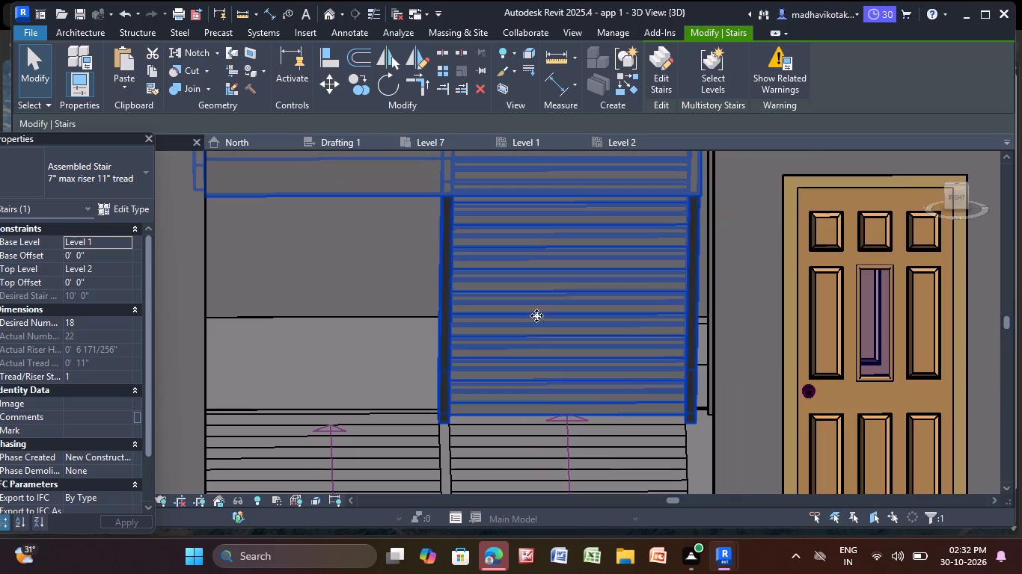
scroll(536, 315, down, 11)
scroll(511, 226, down, 2)
middle_drag(512, 225, 435, 335)
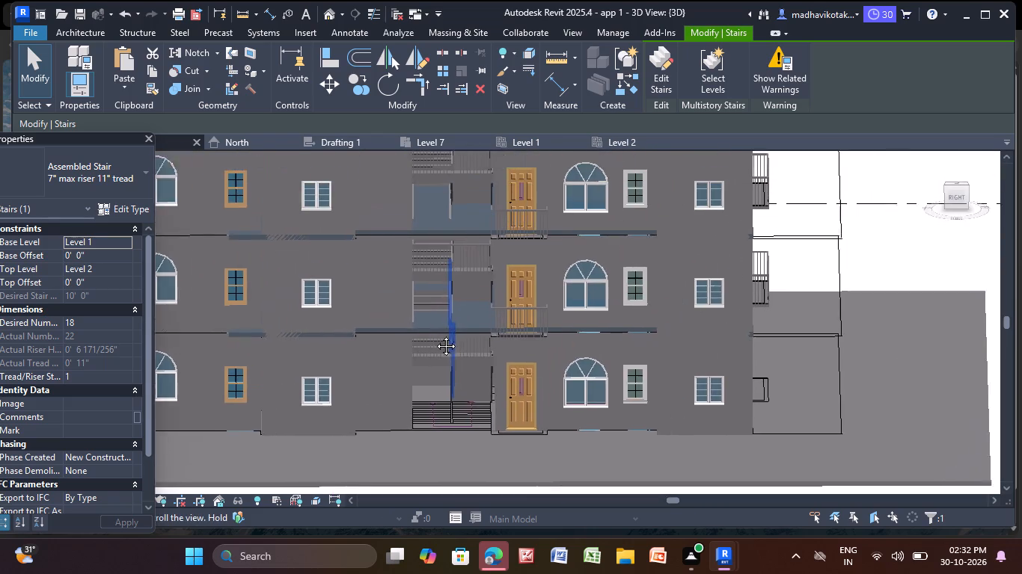
middle_drag(435, 335, 416, 375)
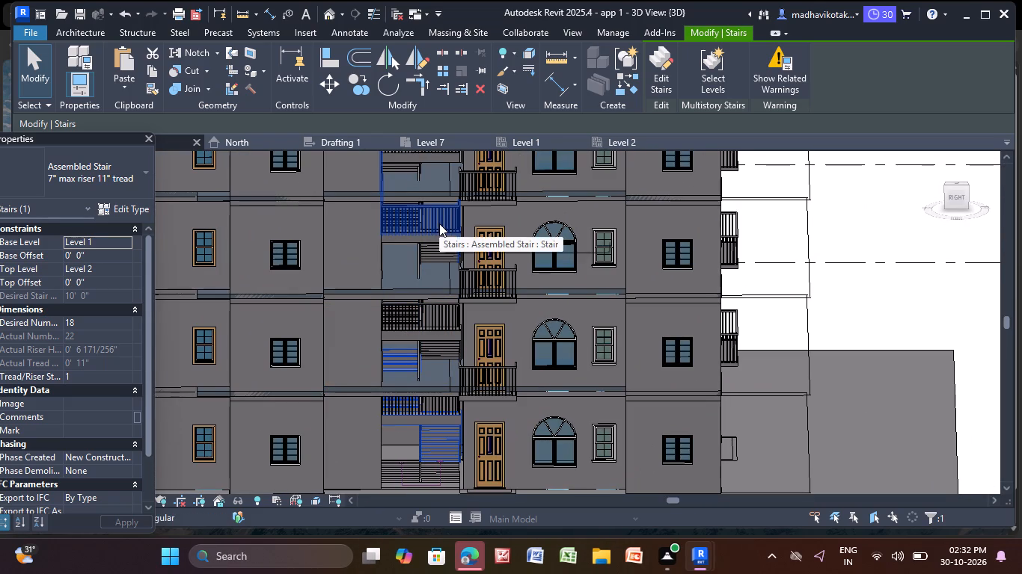
shift+middle_drag(439, 223, 356, 271)
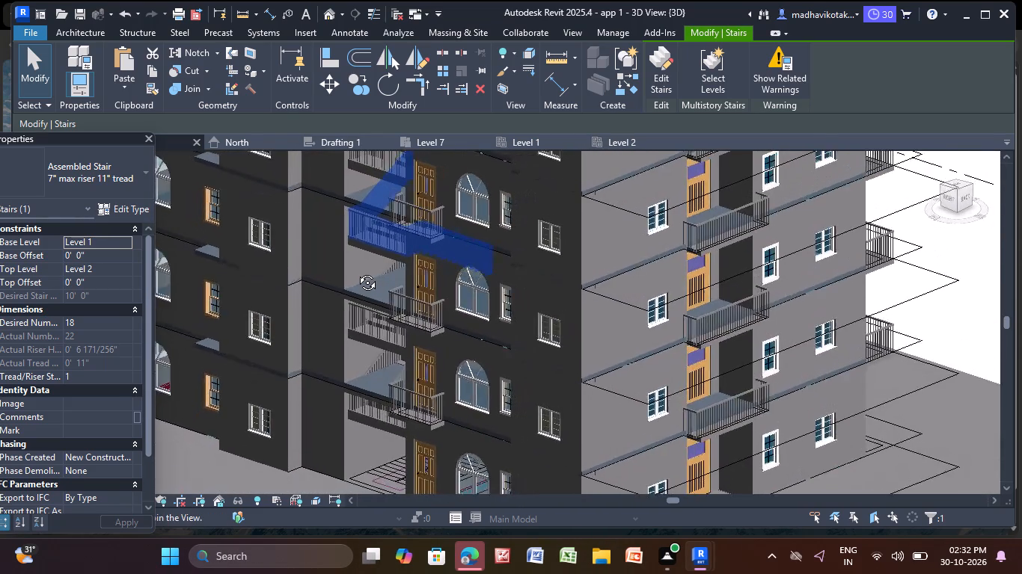
shift+middle_drag(356, 271, 427, 240)
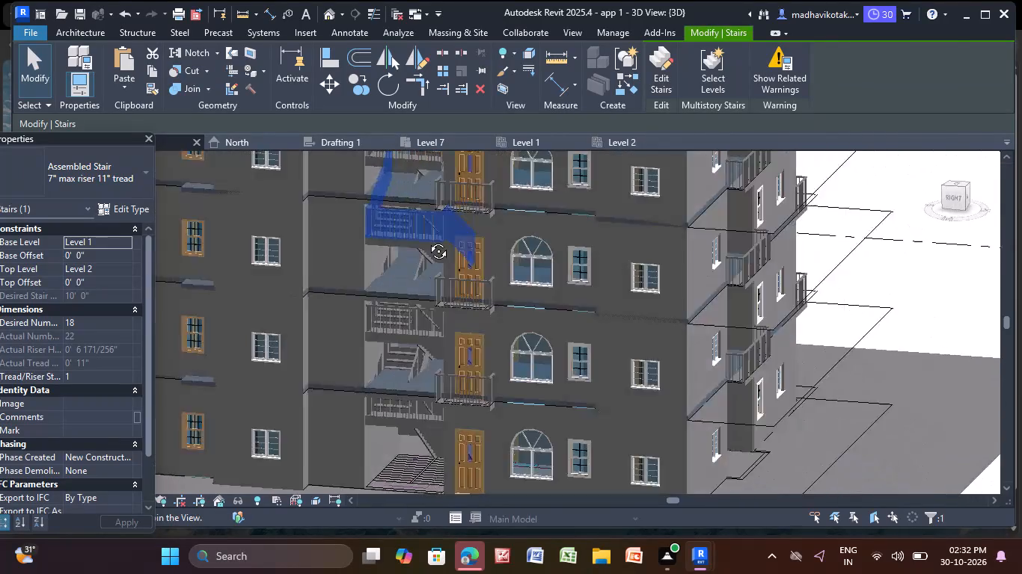
shift+middle_drag(427, 240, 438, 233)
scroll(438, 234, down, 4)
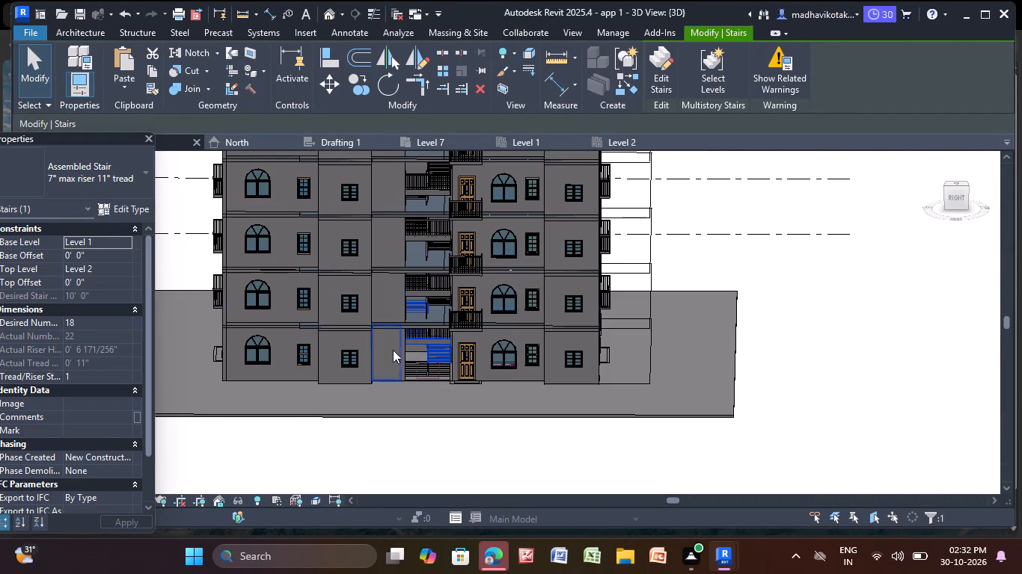
middle_drag(388, 364, 395, 400)
scroll(391, 396, up, 3)
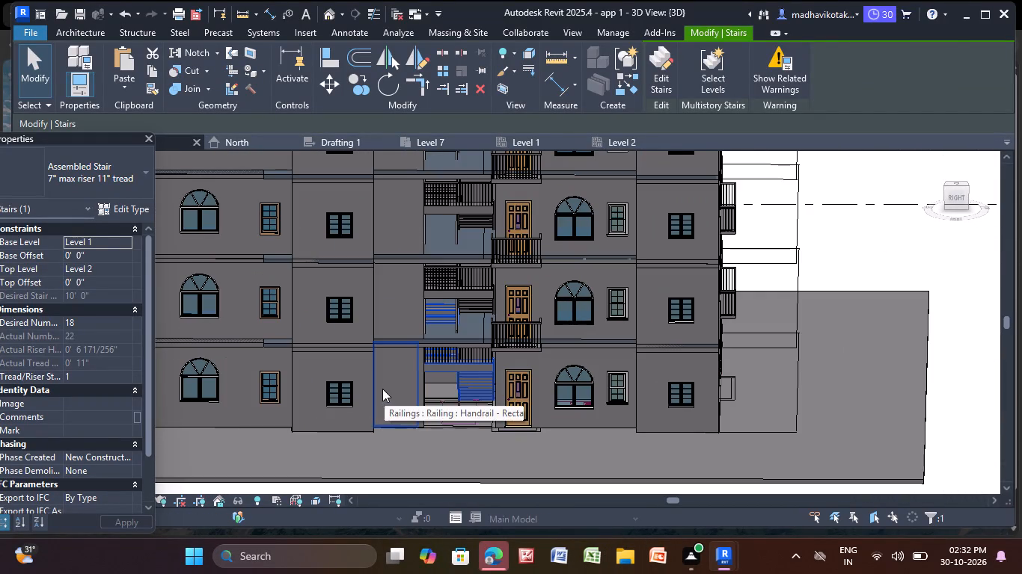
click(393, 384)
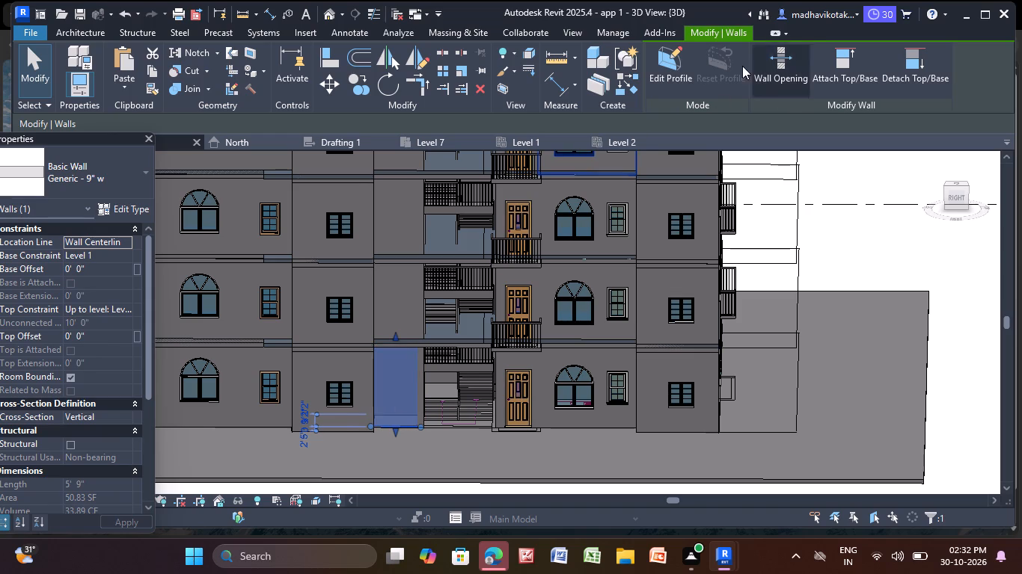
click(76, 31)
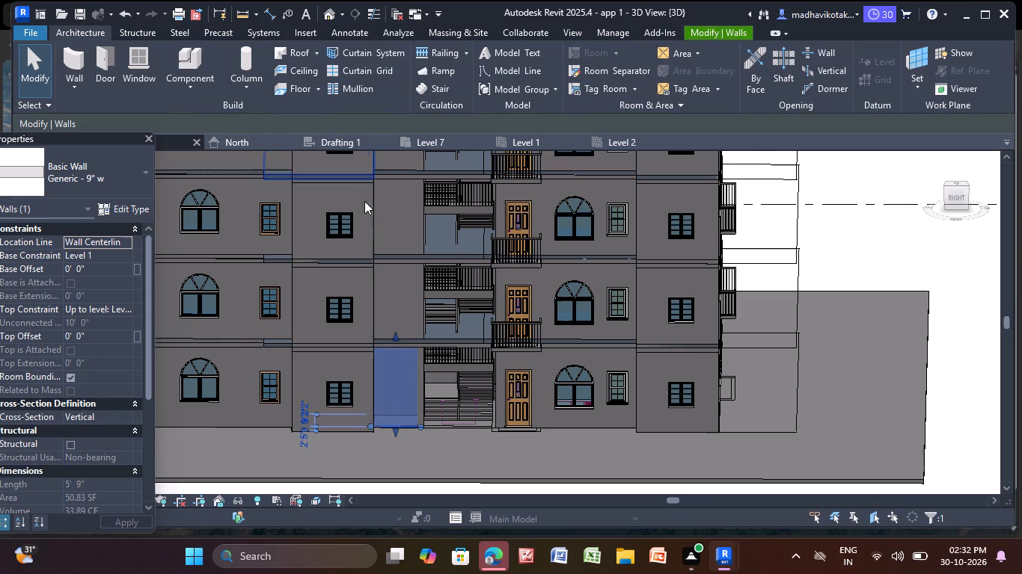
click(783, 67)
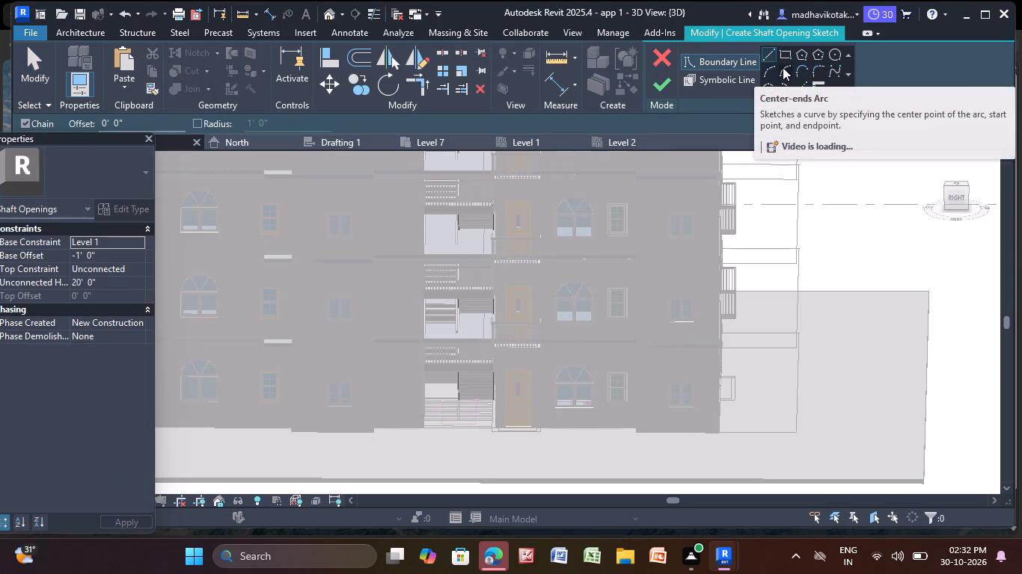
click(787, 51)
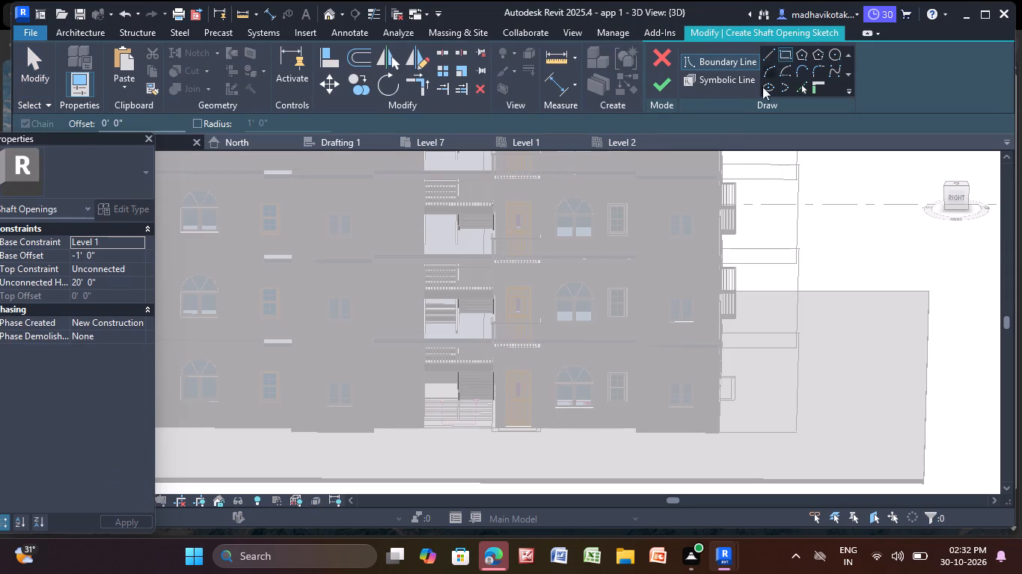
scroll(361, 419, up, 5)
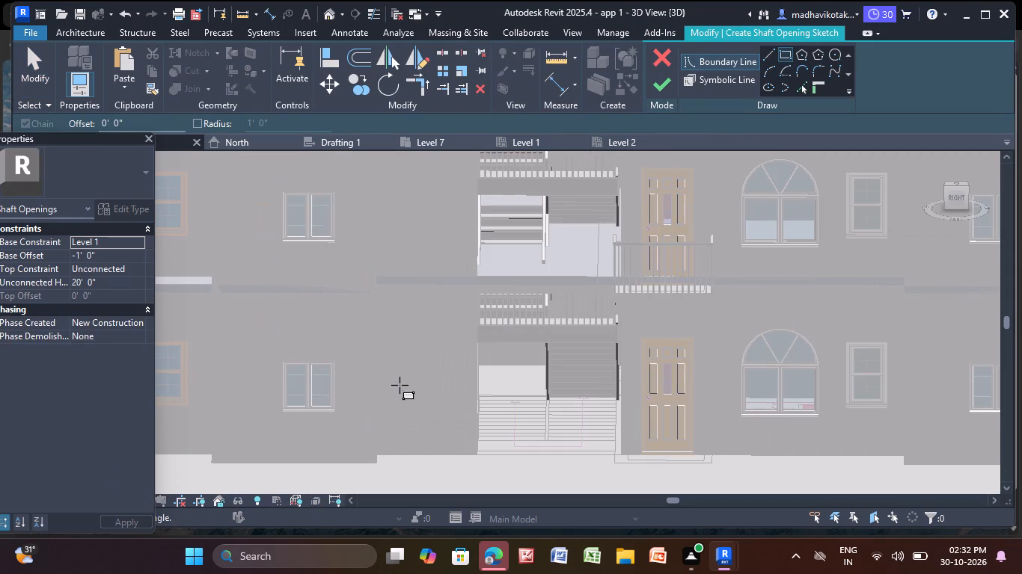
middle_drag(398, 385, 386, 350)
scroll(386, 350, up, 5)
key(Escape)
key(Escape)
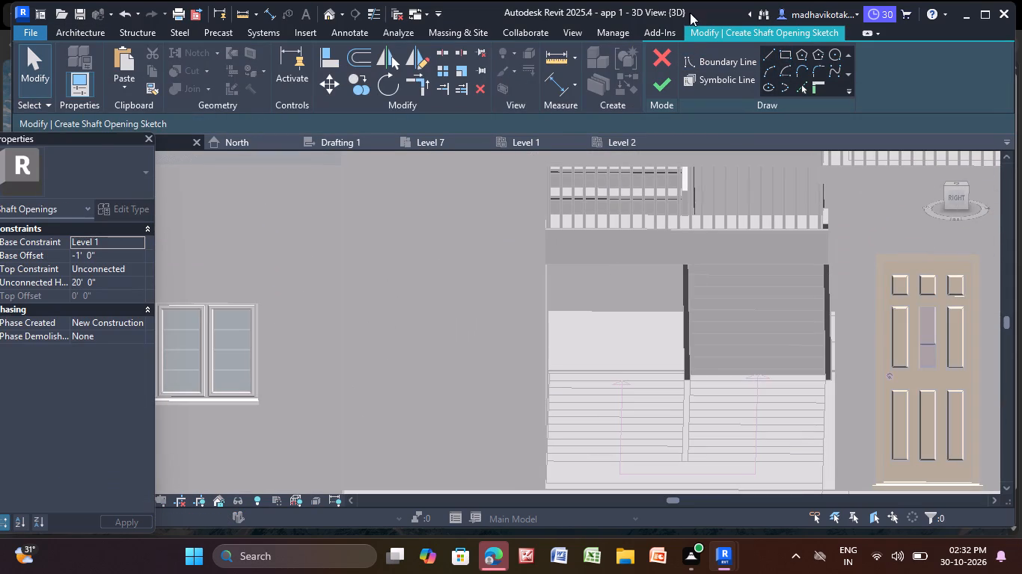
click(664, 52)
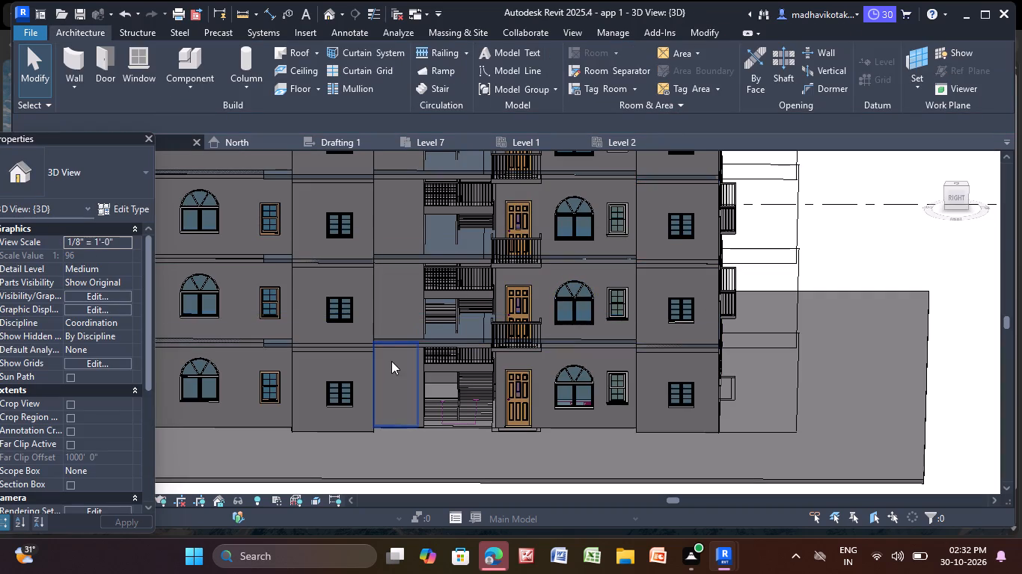
Show the Project Browser and open the Level 1 floor plan.
right_click(807, 287)
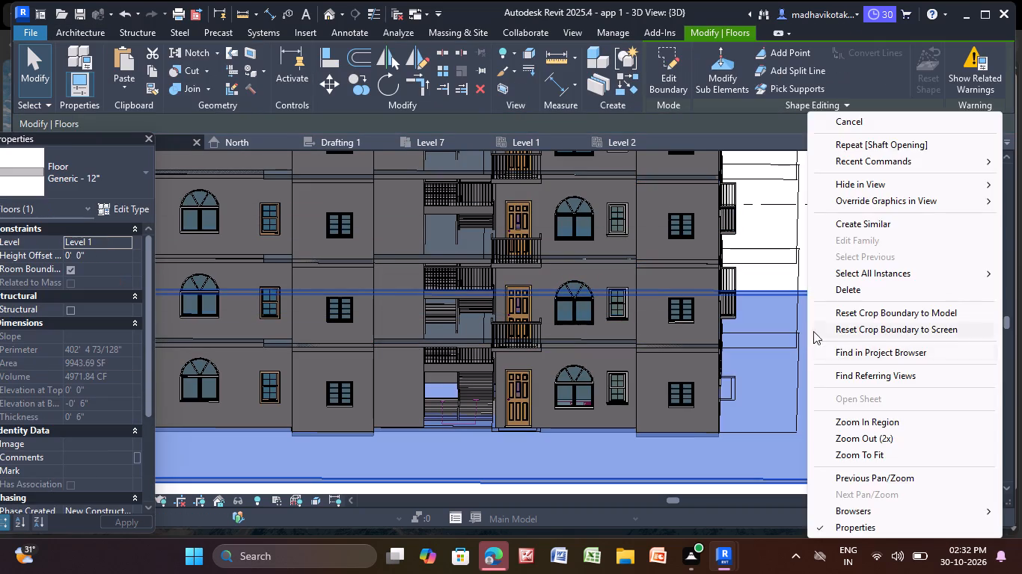
key(Escape)
right_click(814, 247)
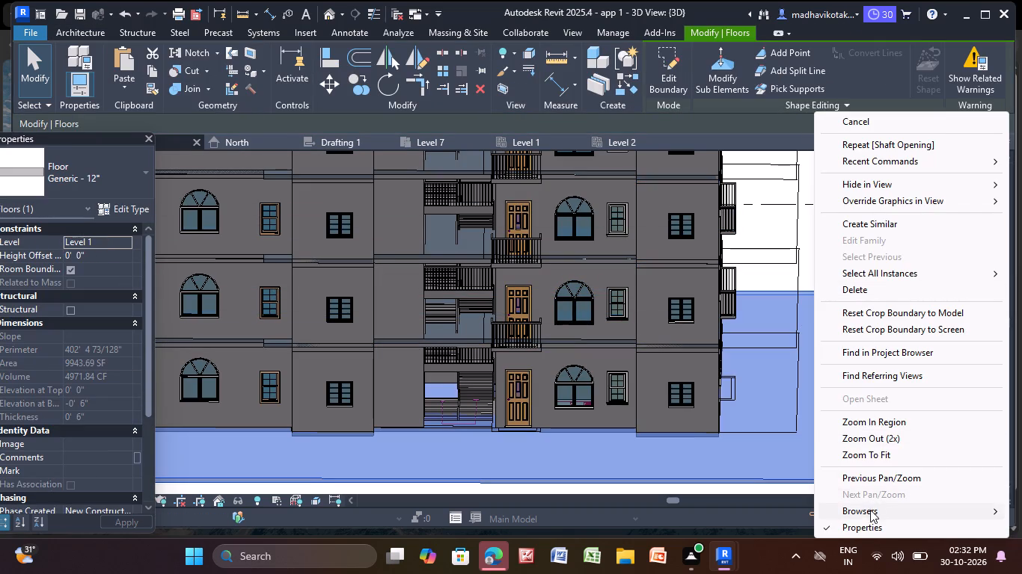
click(788, 511)
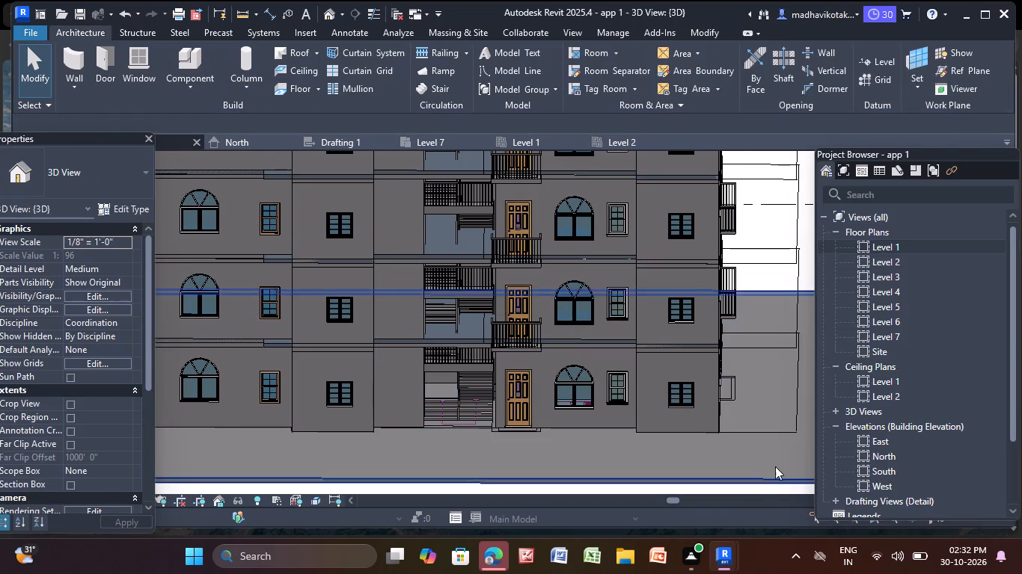
scroll(765, 451, down, 2)
middle_drag(759, 443, 630, 405)
double_click(876, 248)
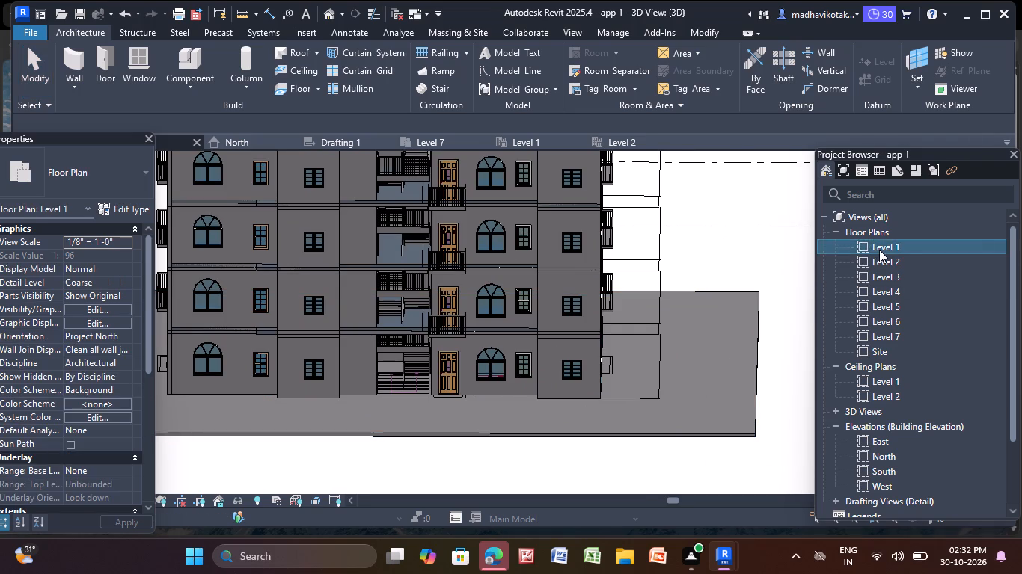
scroll(467, 259, down, 7)
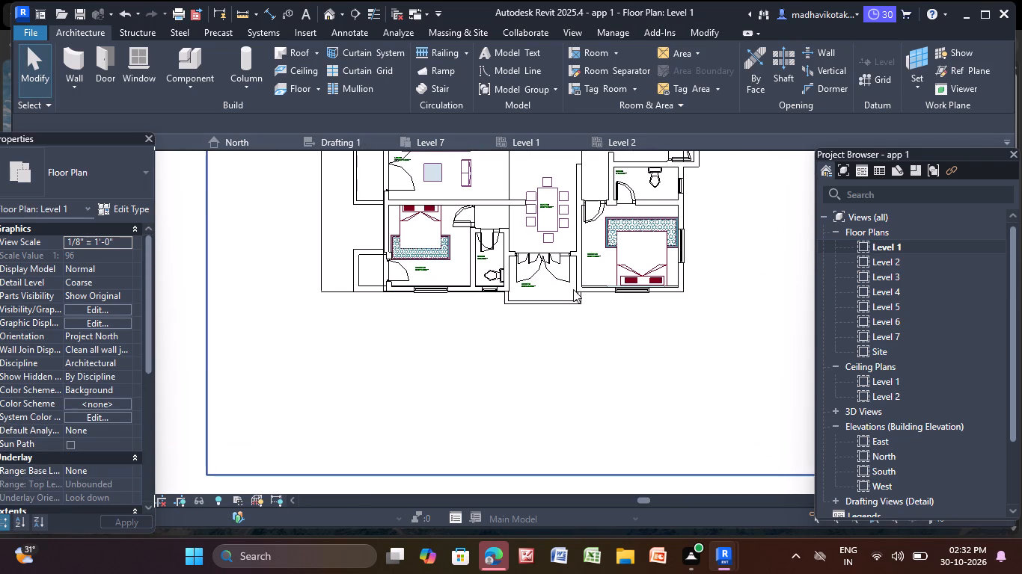
Examine the lift walls beside the stairwell in the Level 1 plan and on the ground storey in 3D.
middle_drag(630, 295, 505, 463)
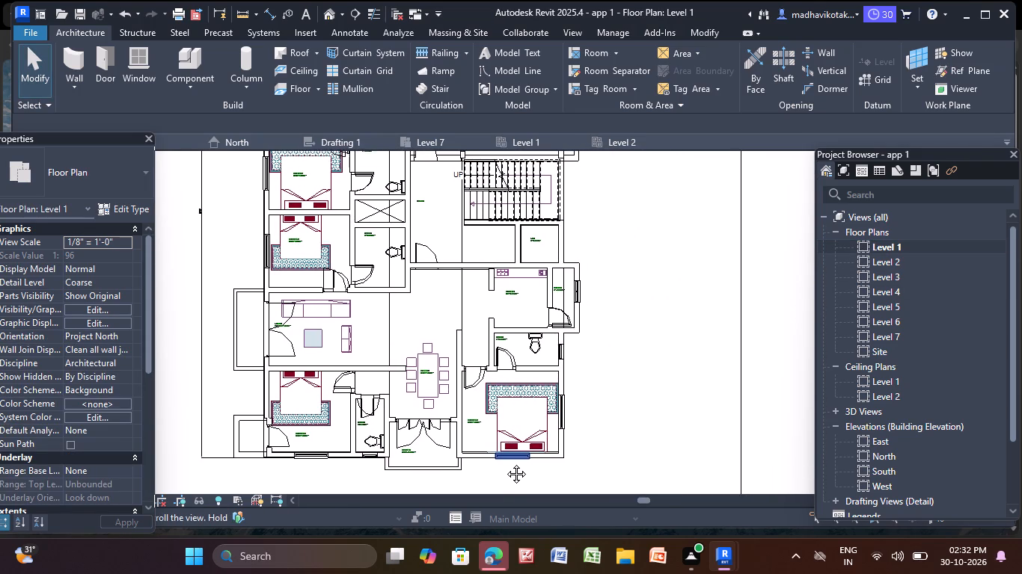
middle_drag(505, 463, 453, 518)
scroll(586, 340, up, 6)
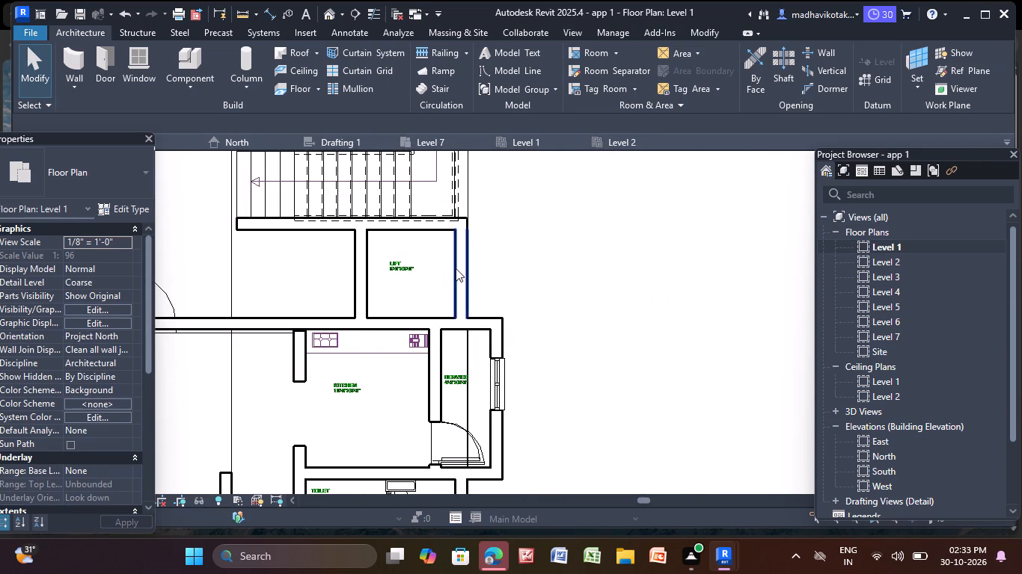
scroll(454, 265, up, 3)
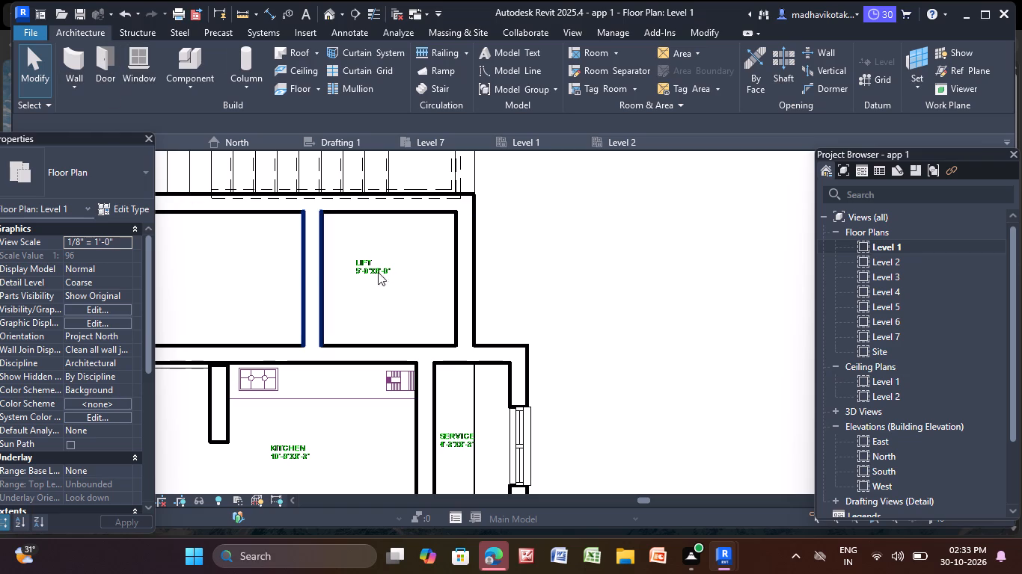
click(453, 268)
key(Escape)
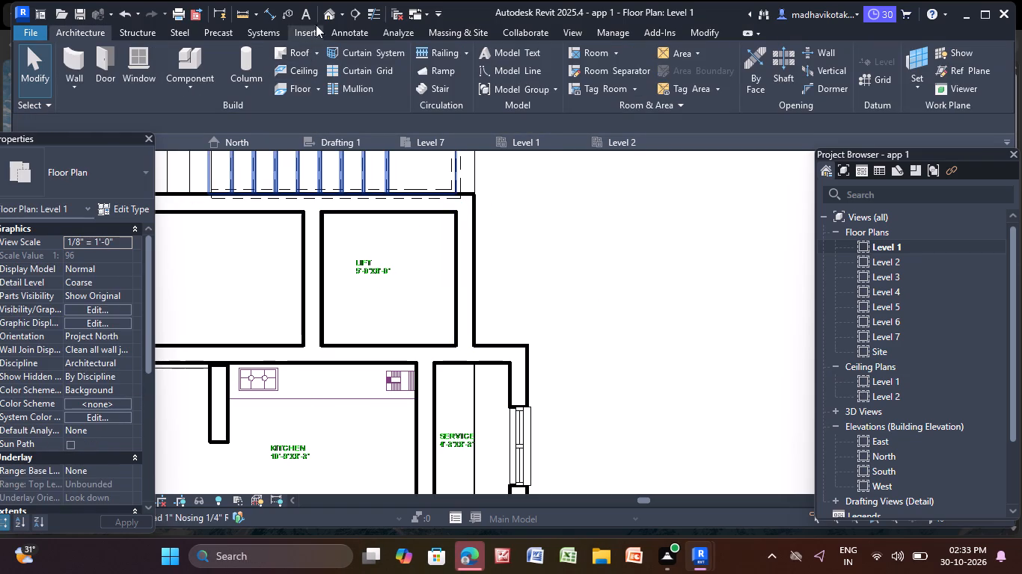
click(328, 12)
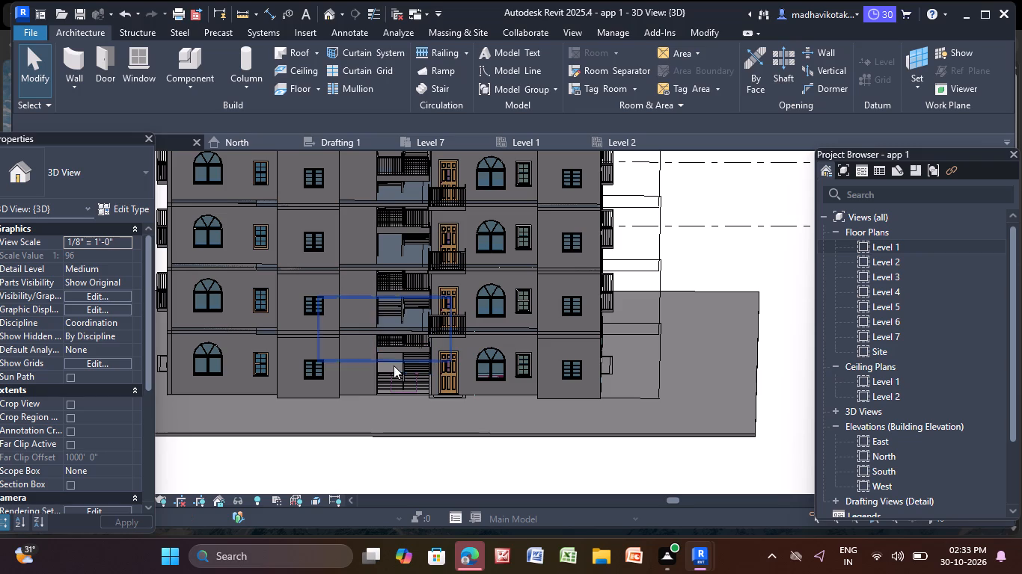
click(364, 367)
scroll(364, 367, up, 5)
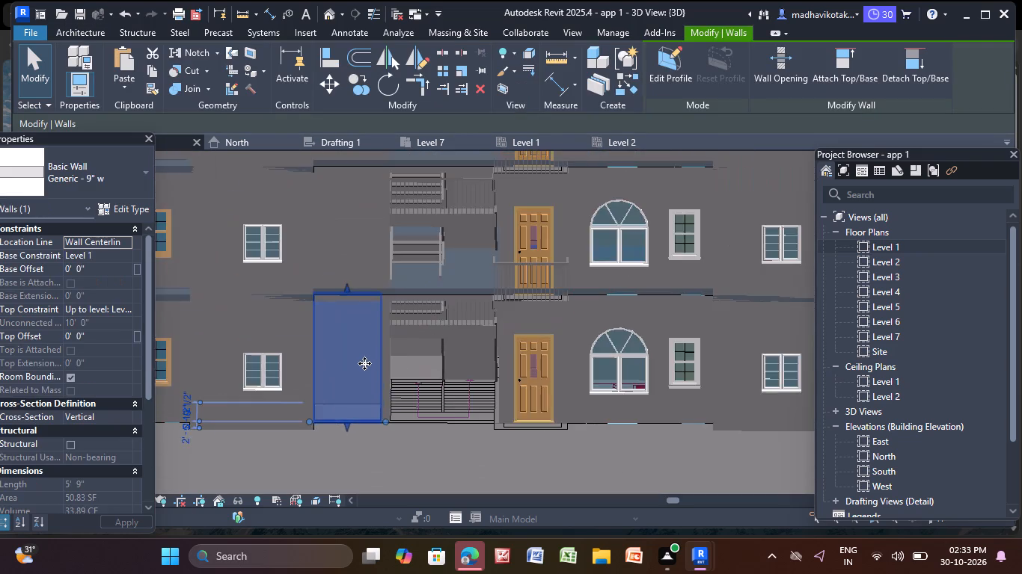
scroll(364, 363, up, 2)
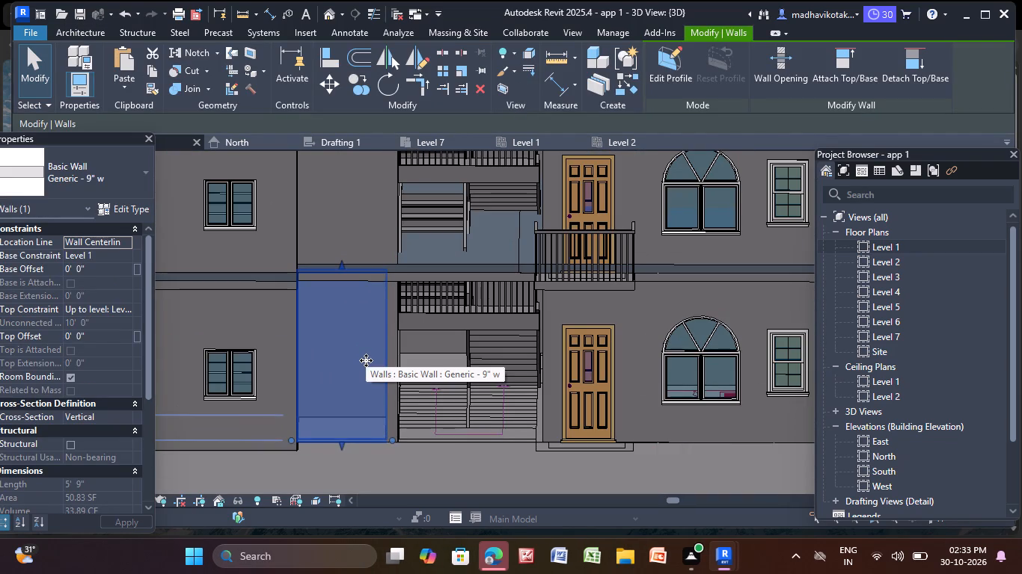
key(Escape)
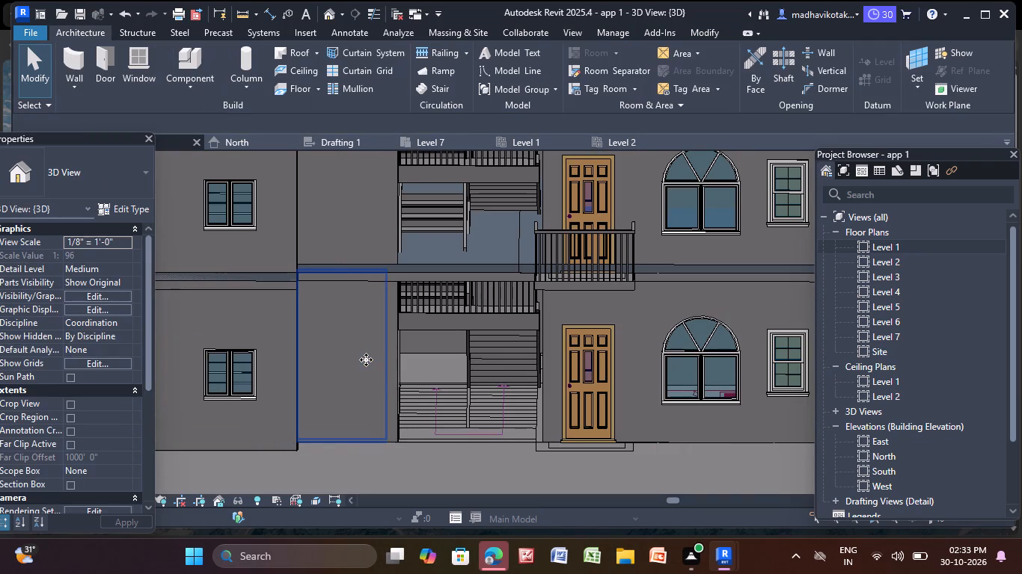
Create a shaft opening in the Level 6 plan with a rectangular boundary about 5'-1 1/2" by 5'-1" along the lift's inner wall faces.
click(778, 60)
click(789, 51)
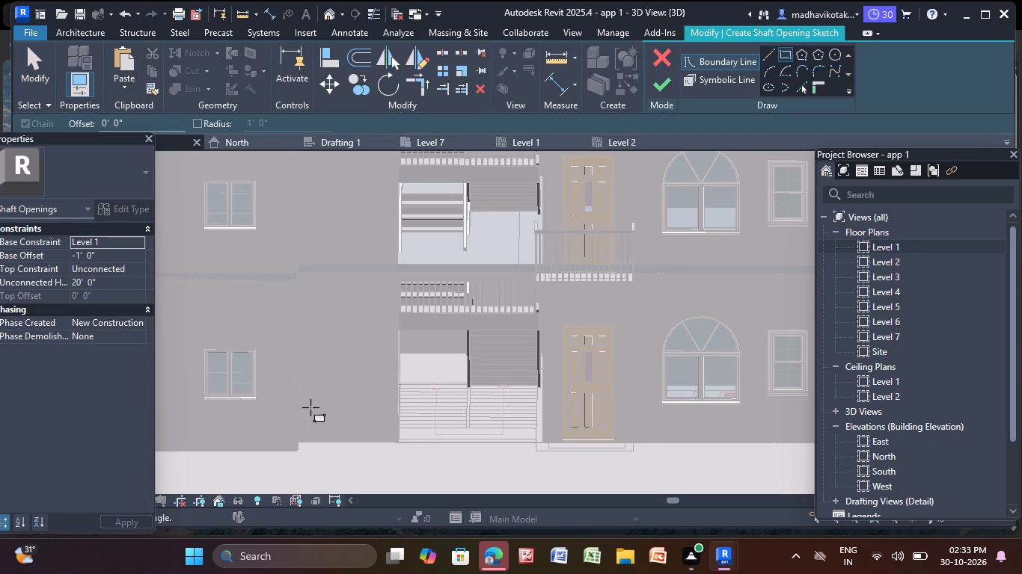
scroll(324, 455, up, 9)
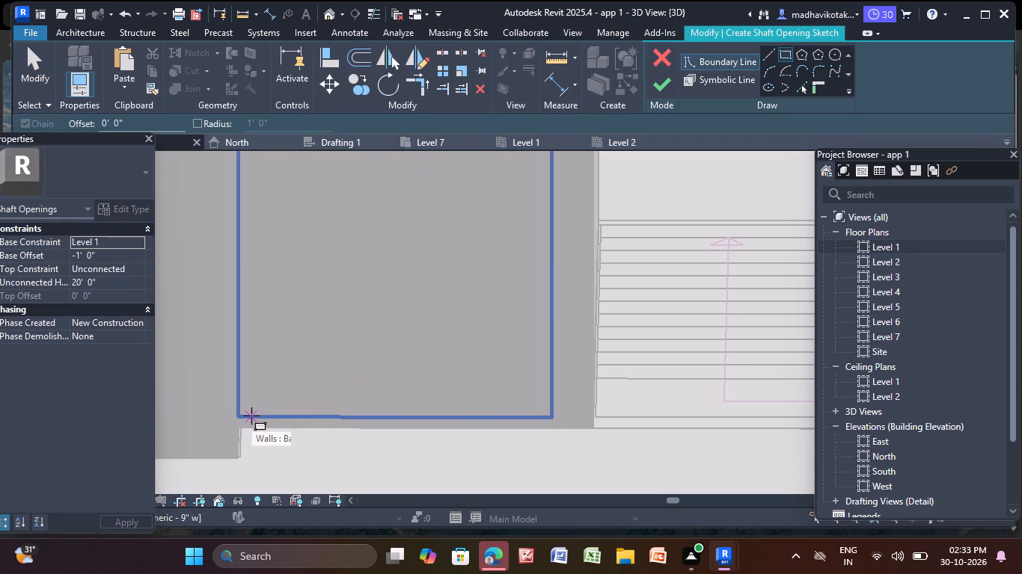
scroll(288, 386, down, 9)
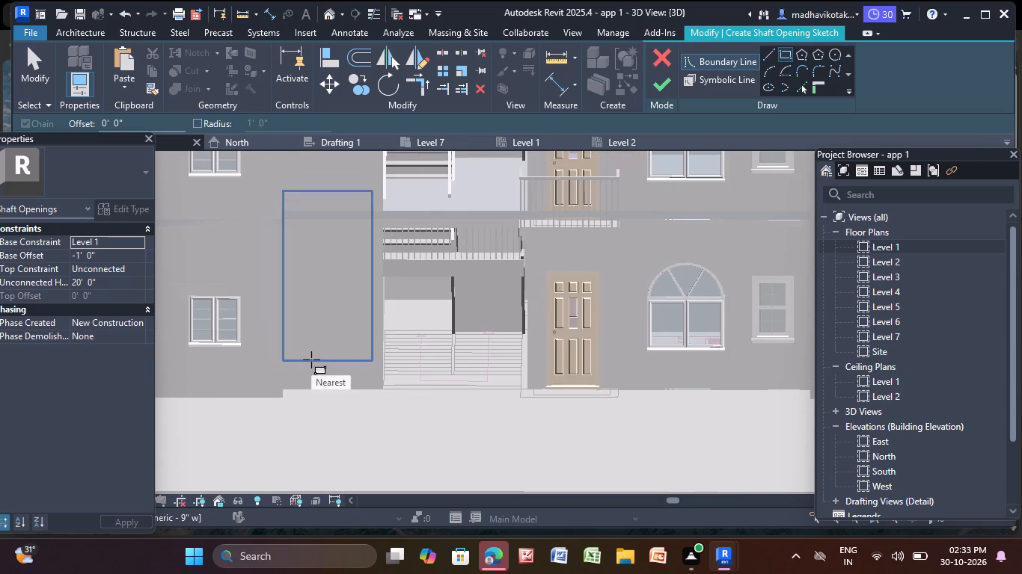
scroll(311, 359, down, 1)
middle_drag(311, 359, 277, 422)
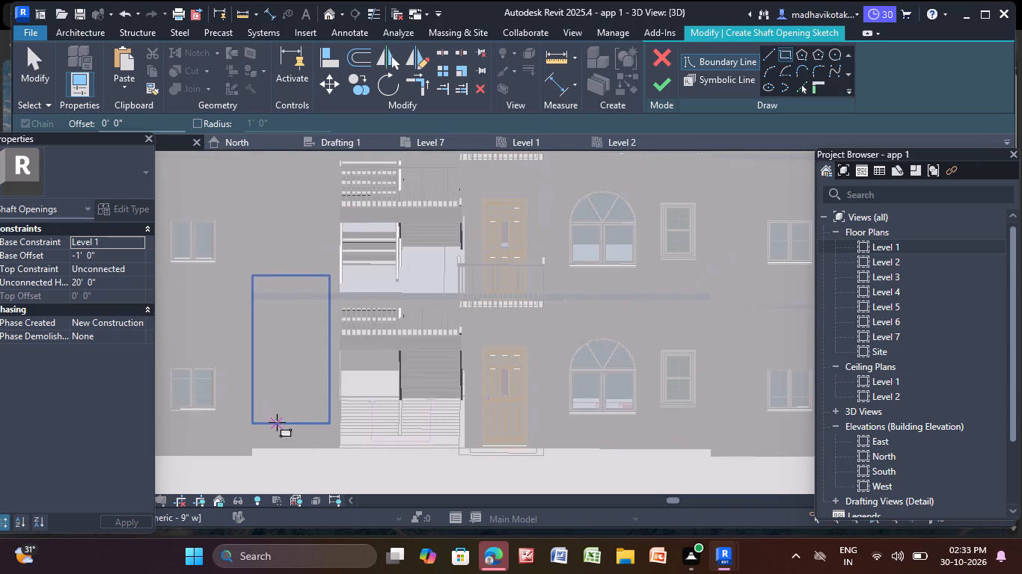
scroll(273, 401, down, 11)
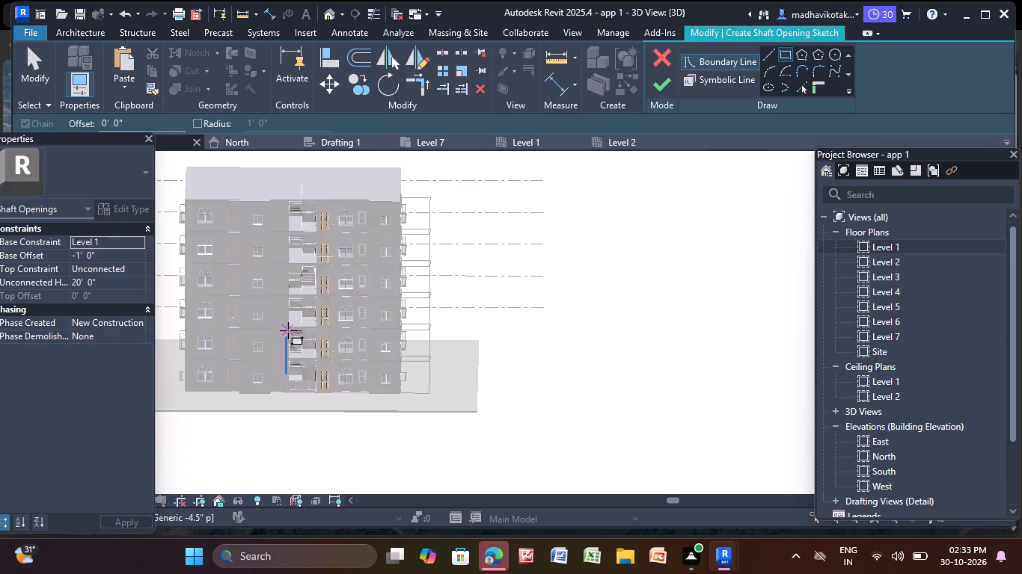
middle_drag(288, 330, 269, 371)
scroll(269, 221, up, 5)
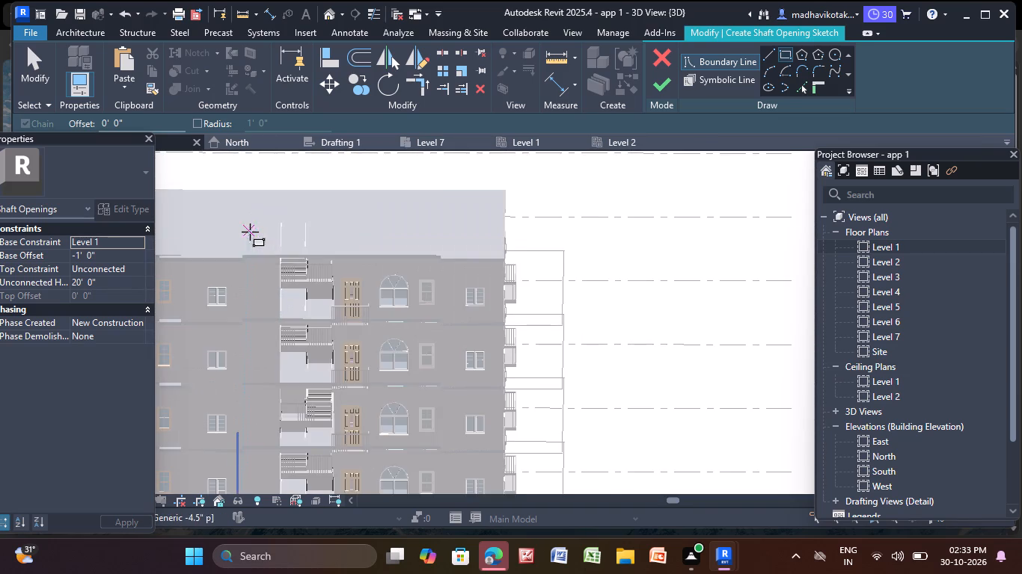
scroll(260, 238, up, 4)
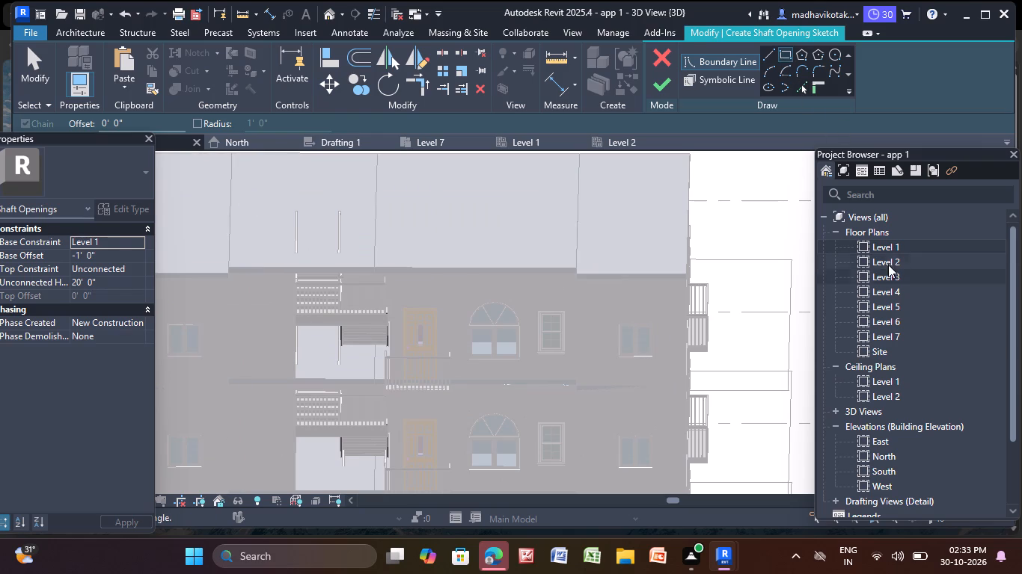
double_click(906, 244)
scroll(605, 396, down, 4)
middle_drag(553, 414, 512, 257)
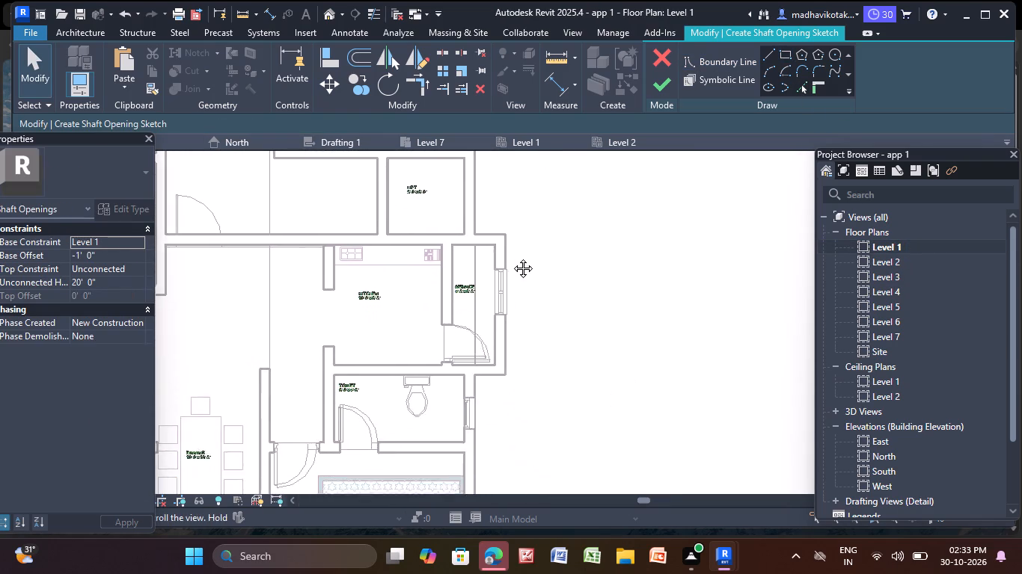
middle_drag(512, 257, 518, 209)
middle_drag(480, 285, 443, 472)
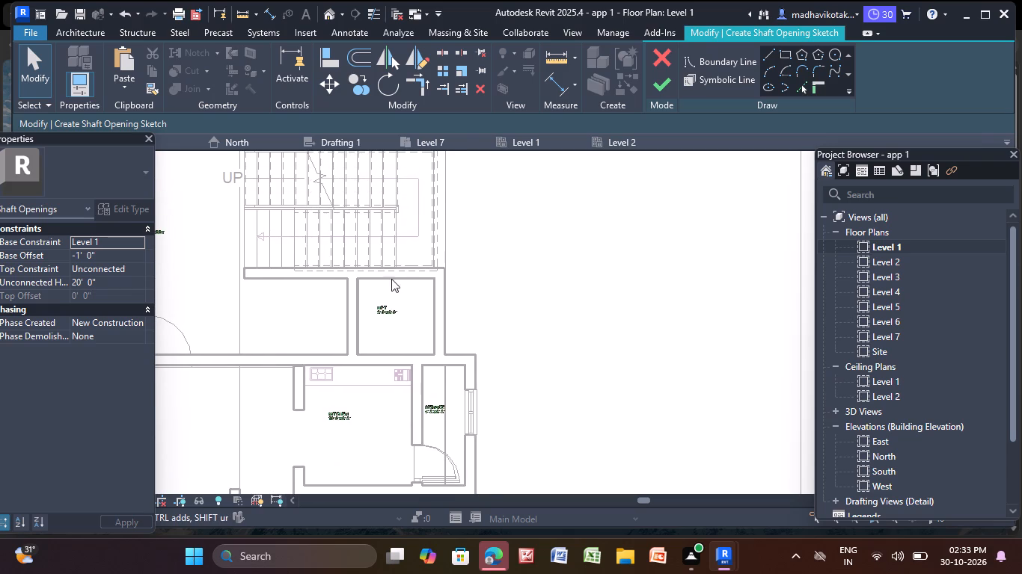
scroll(376, 271, up, 2)
click(785, 56)
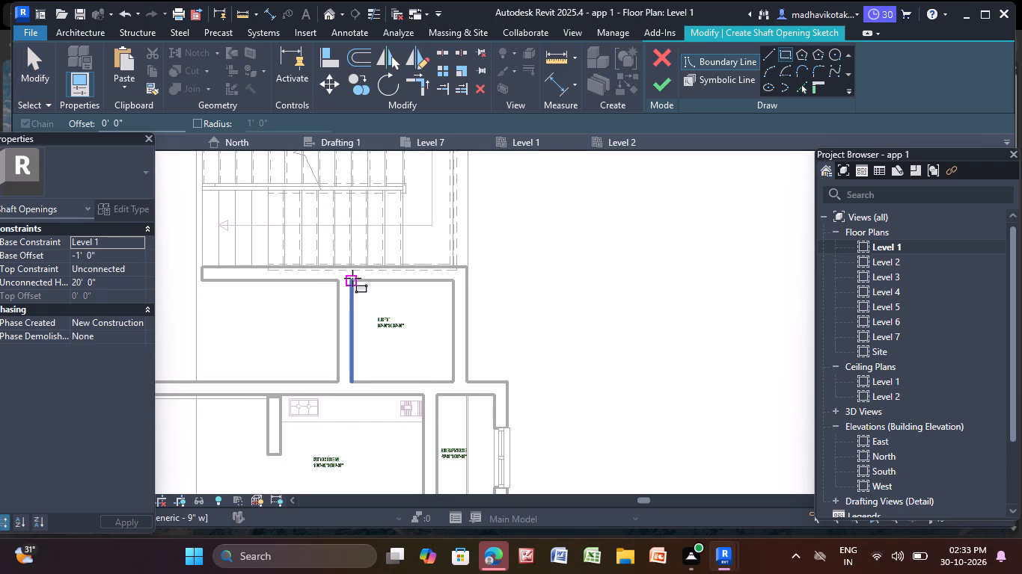
click(914, 321)
double_click(914, 321)
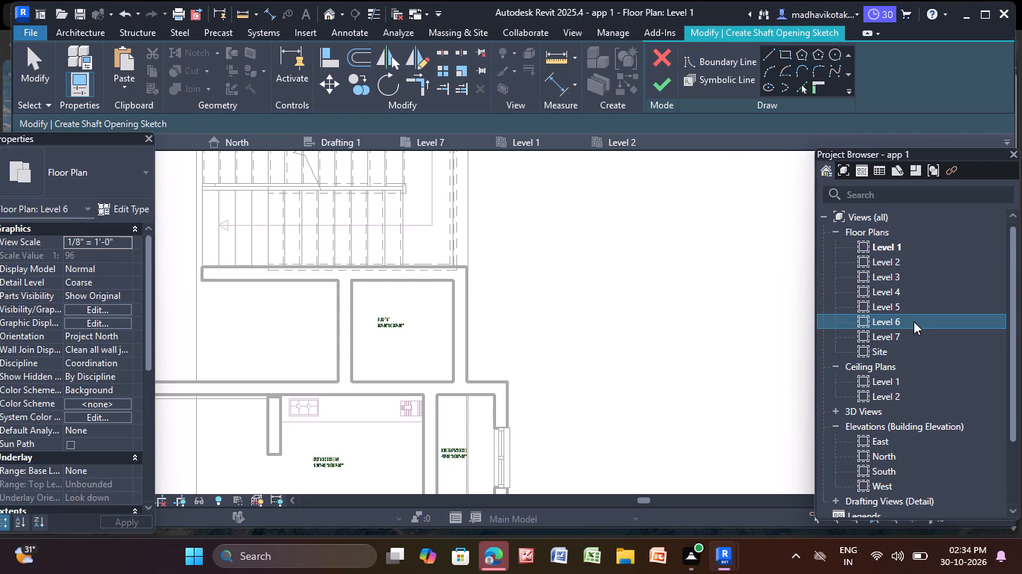
click(786, 49)
click(348, 278)
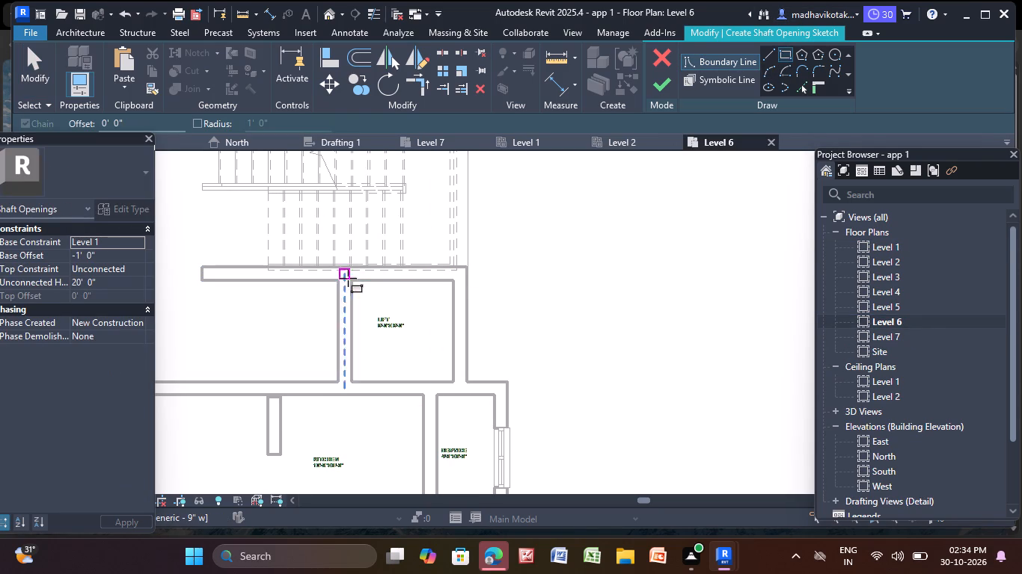
click(453, 379)
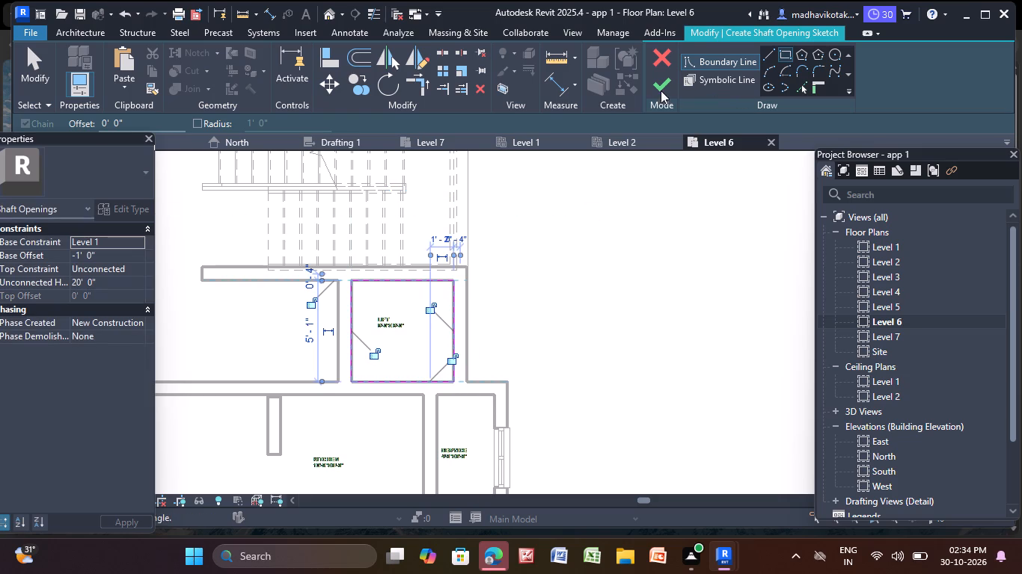
click(661, 90)
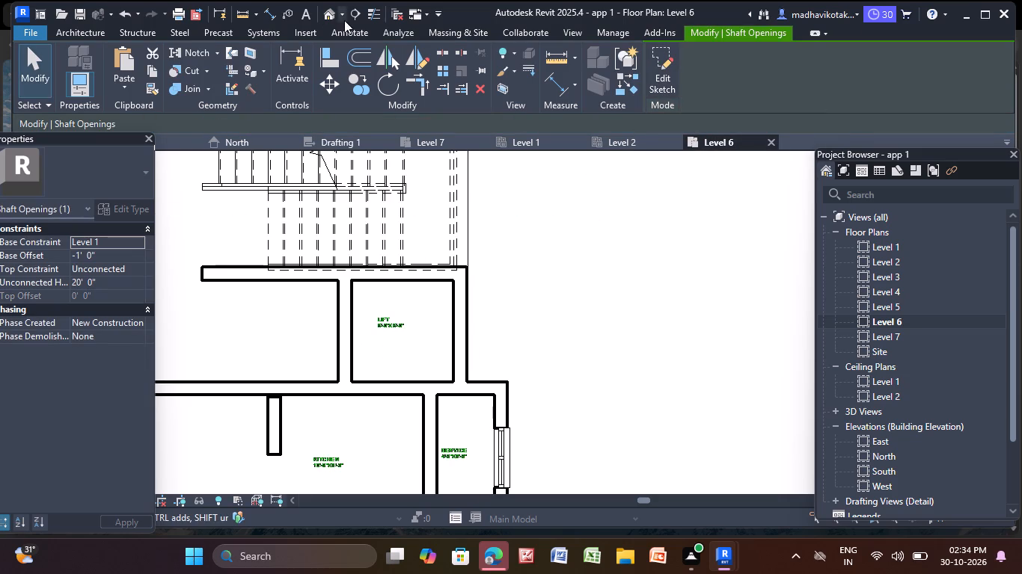
Examine the roof and the top-storey wall around the lift in 3D, and check the Level 7 and Level 6 plans.
click(326, 12)
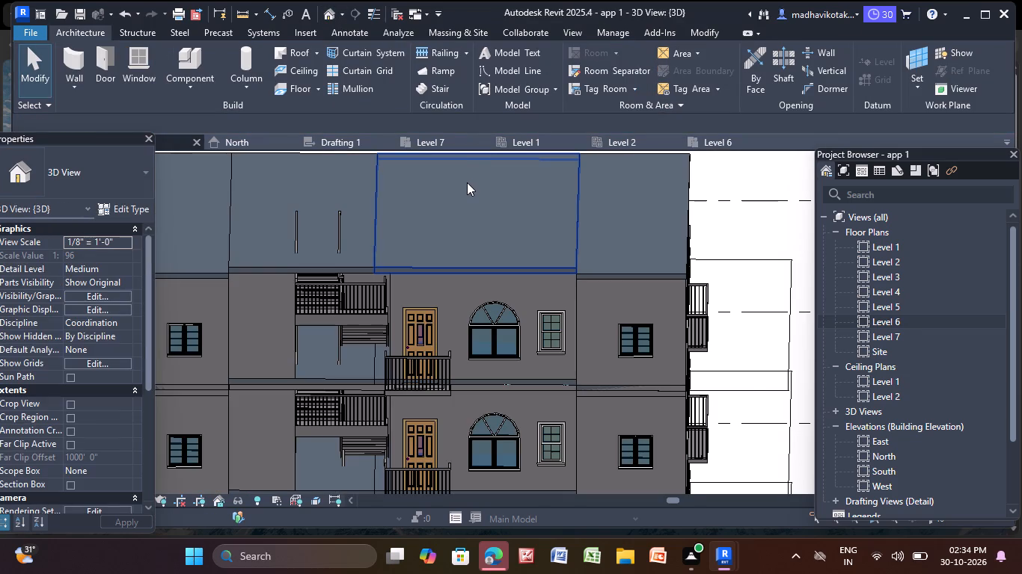
scroll(465, 184, down, 3)
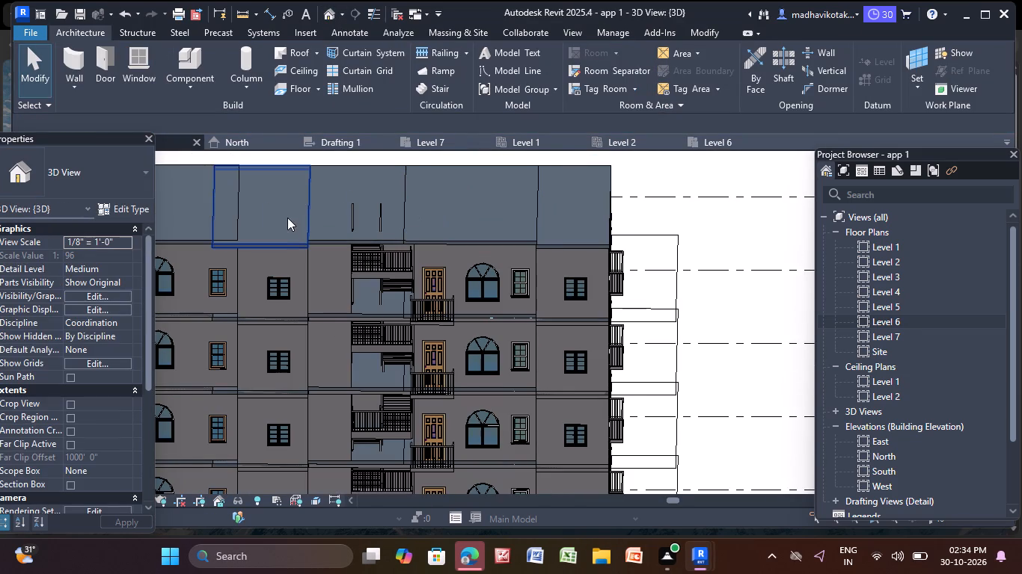
shift+middle_drag(290, 197, 266, 158)
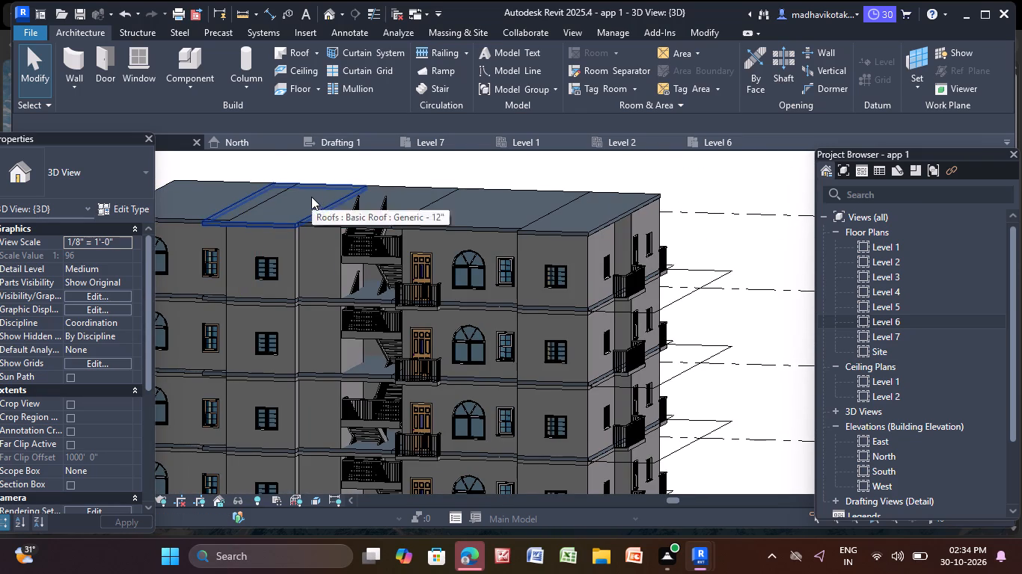
click(307, 197)
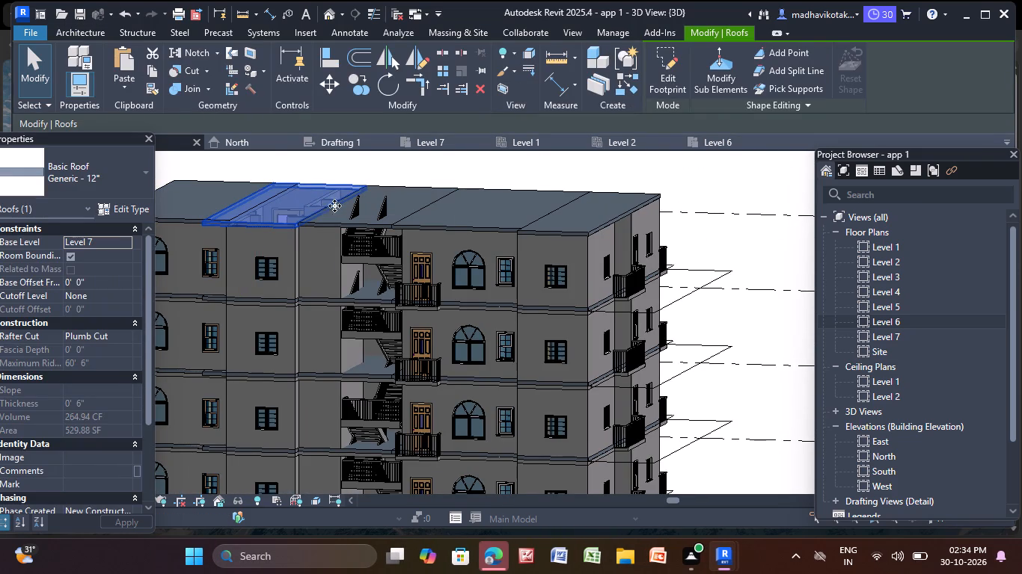
key(Escape)
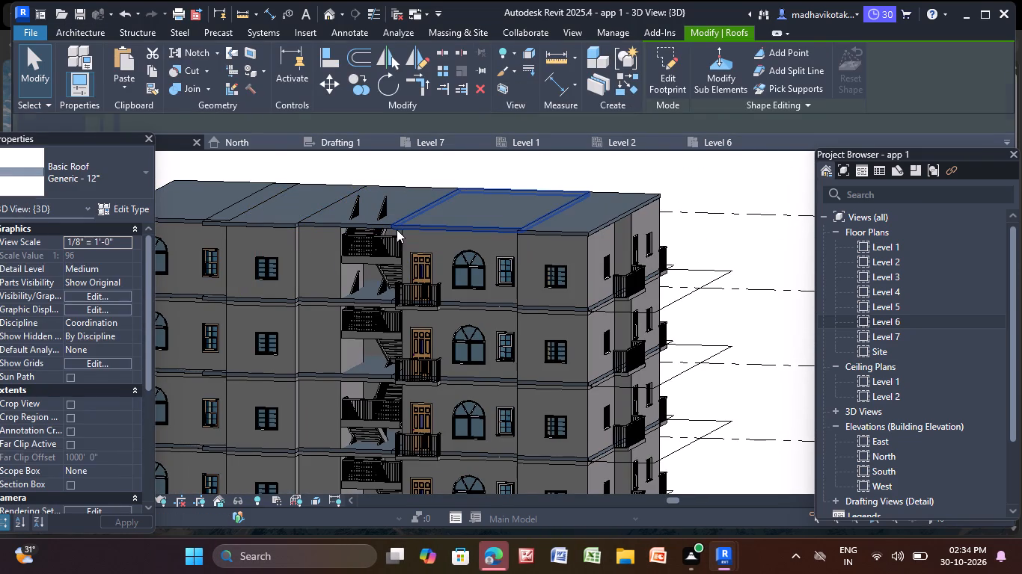
double_click(927, 341)
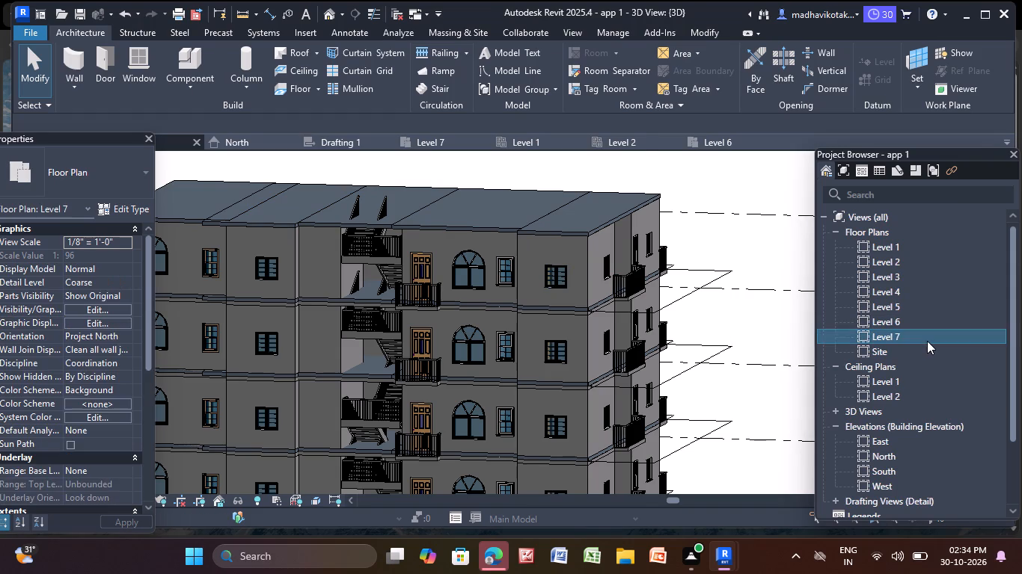
scroll(379, 312, up, 9)
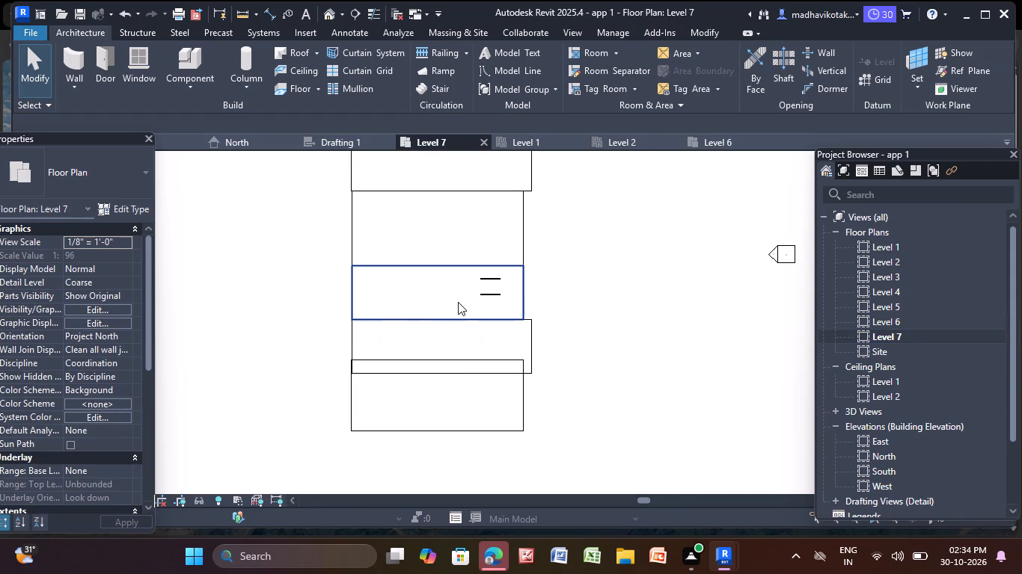
middle_drag(458, 302, 382, 258)
scroll(382, 258, up, 3)
scroll(380, 260, down, 7)
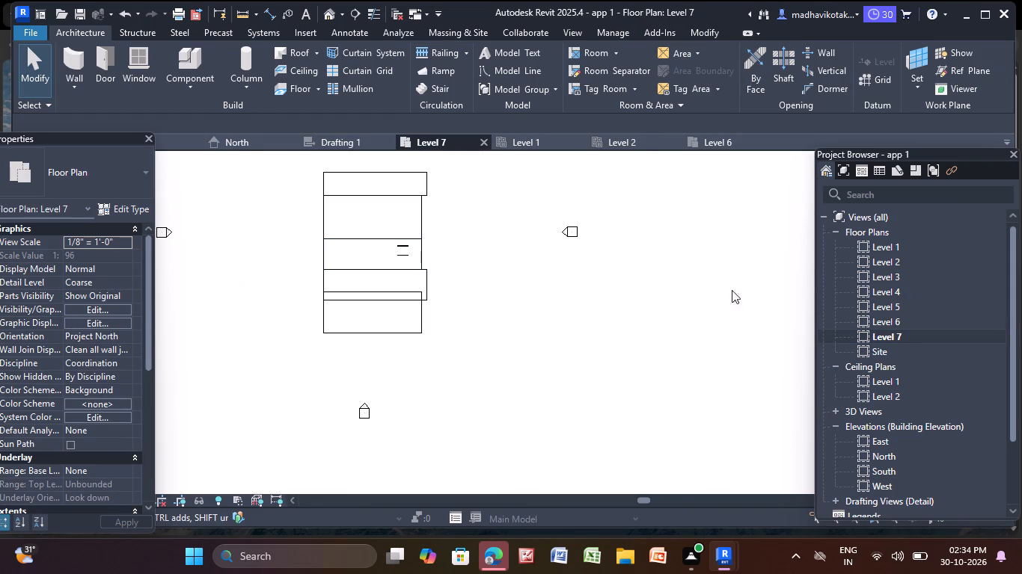
double_click(899, 322)
scroll(449, 309, down, 3)
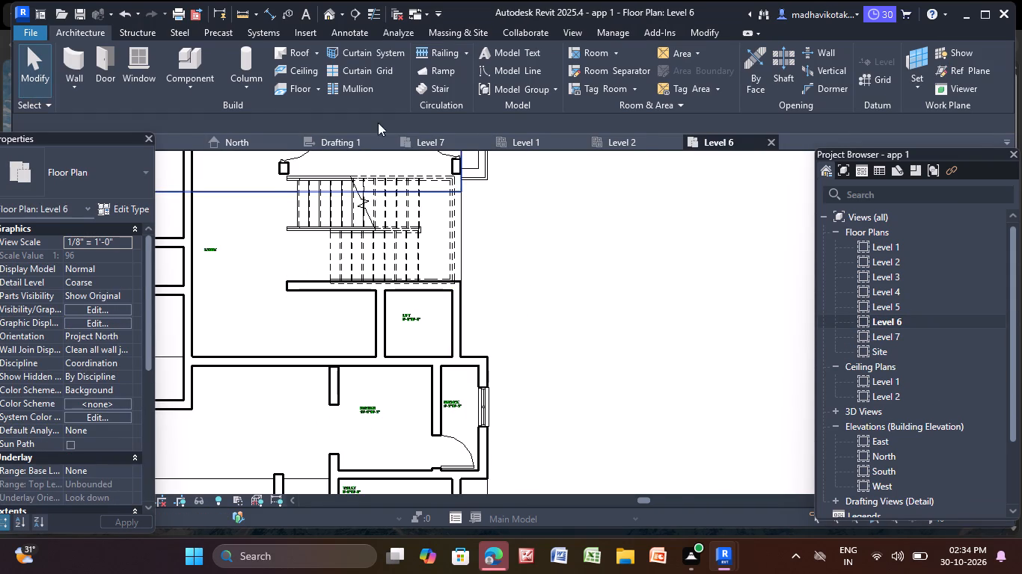
click(330, 7)
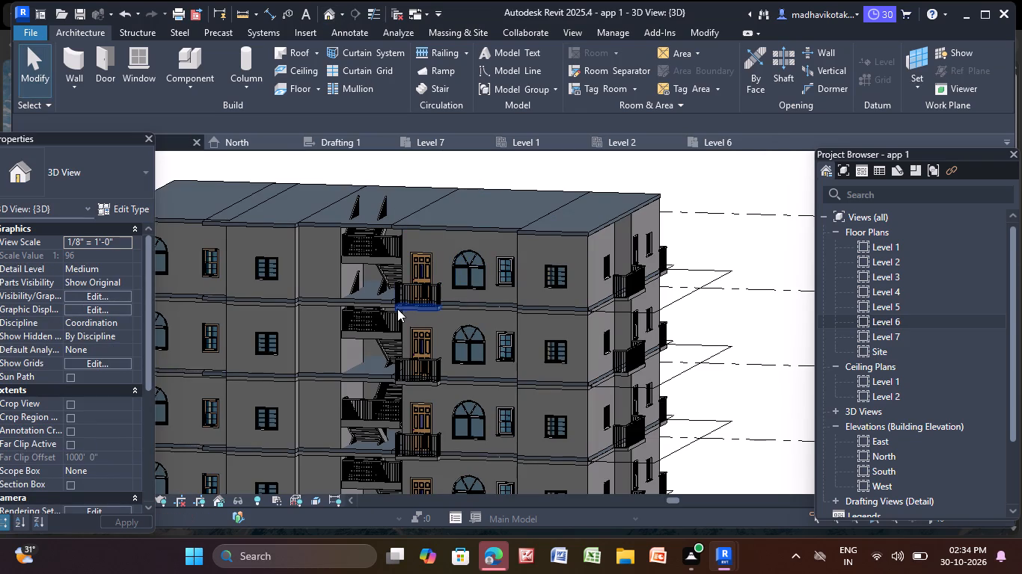
middle_drag(397, 309, 376, 320)
scroll(310, 254, up, 4)
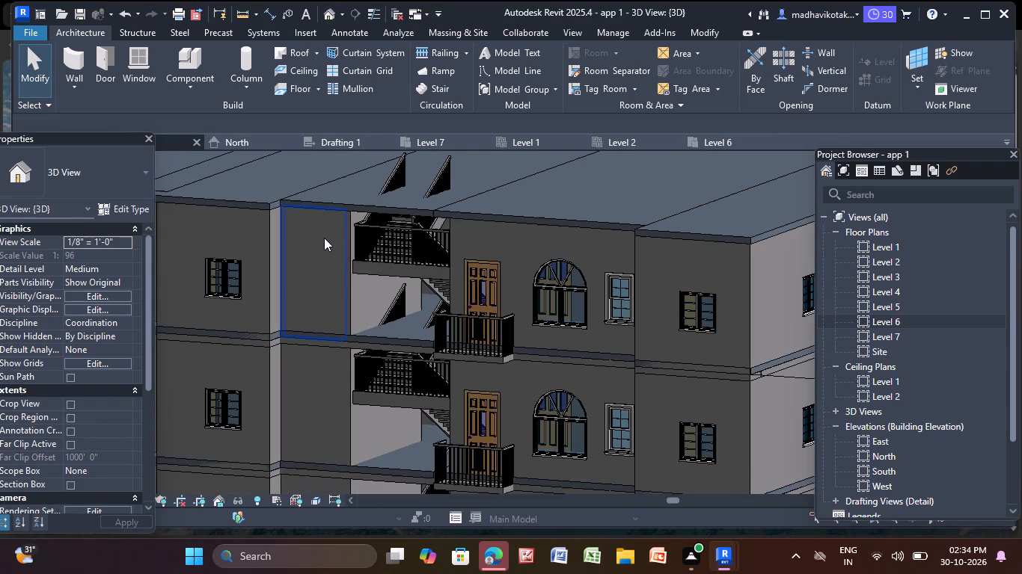
click(324, 238)
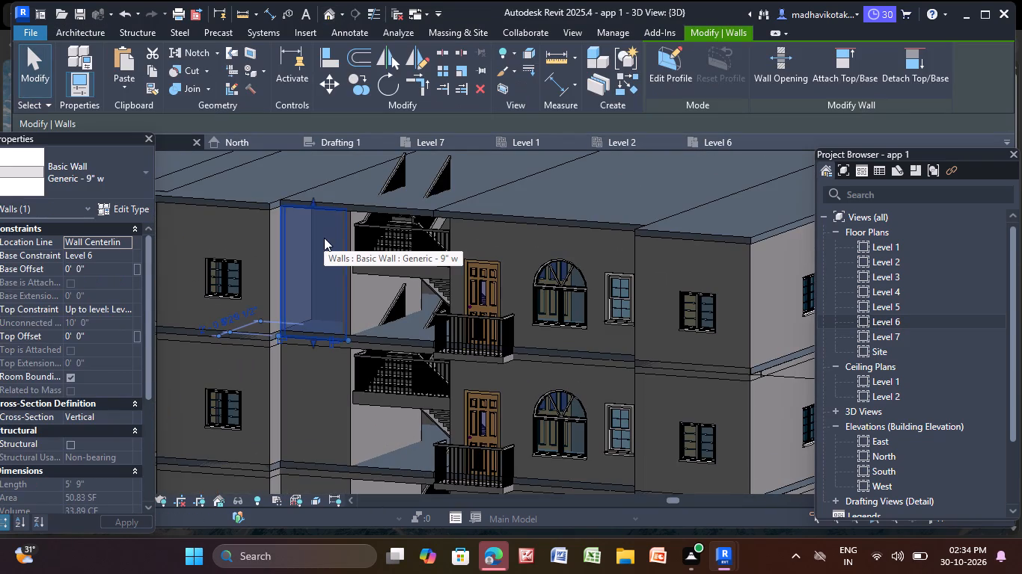
key(Escape)
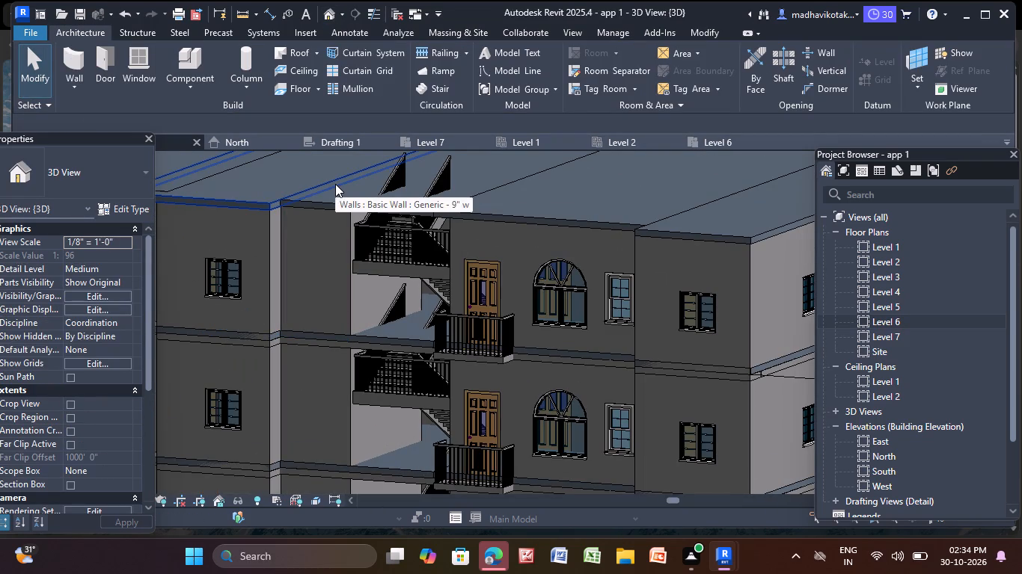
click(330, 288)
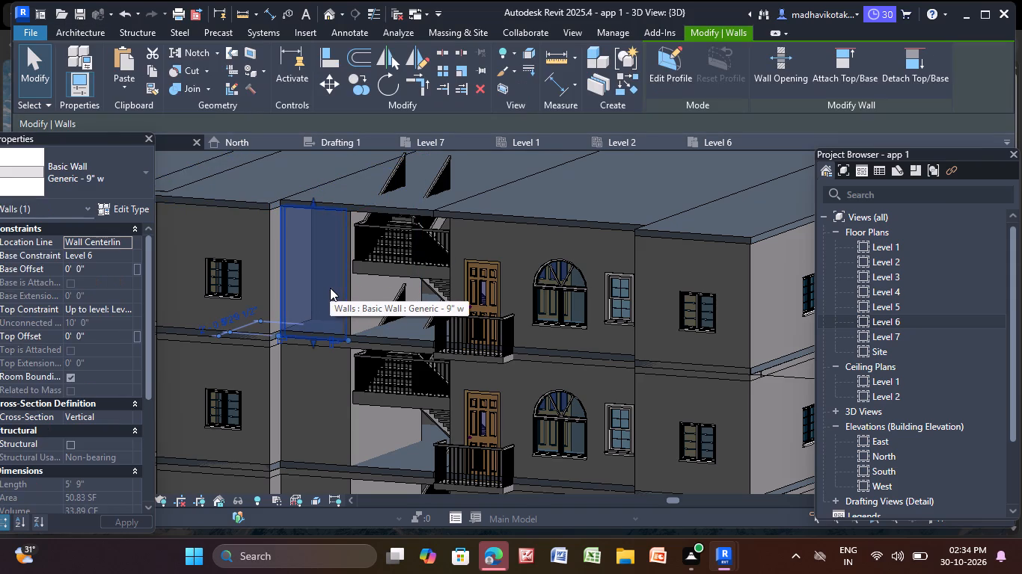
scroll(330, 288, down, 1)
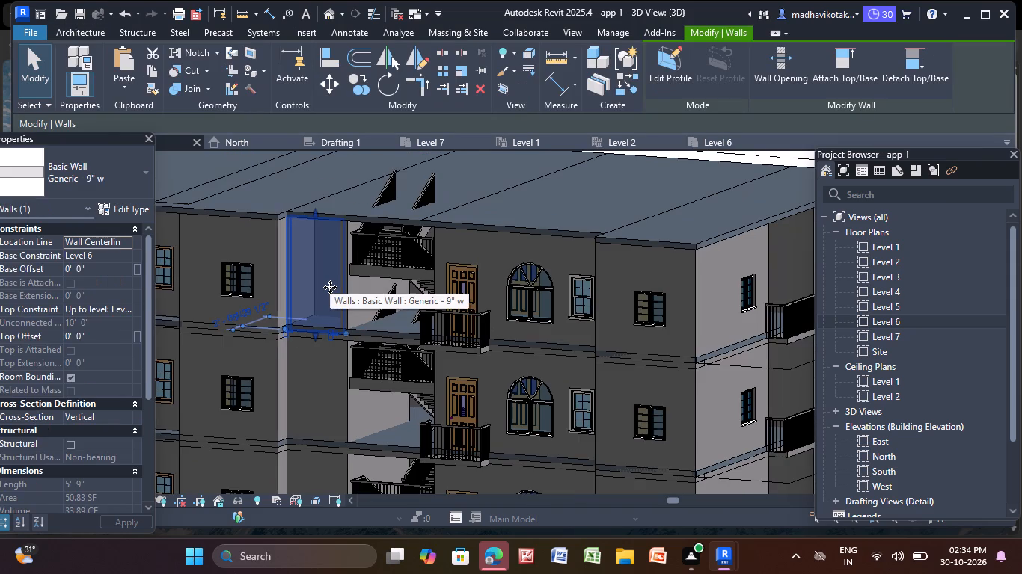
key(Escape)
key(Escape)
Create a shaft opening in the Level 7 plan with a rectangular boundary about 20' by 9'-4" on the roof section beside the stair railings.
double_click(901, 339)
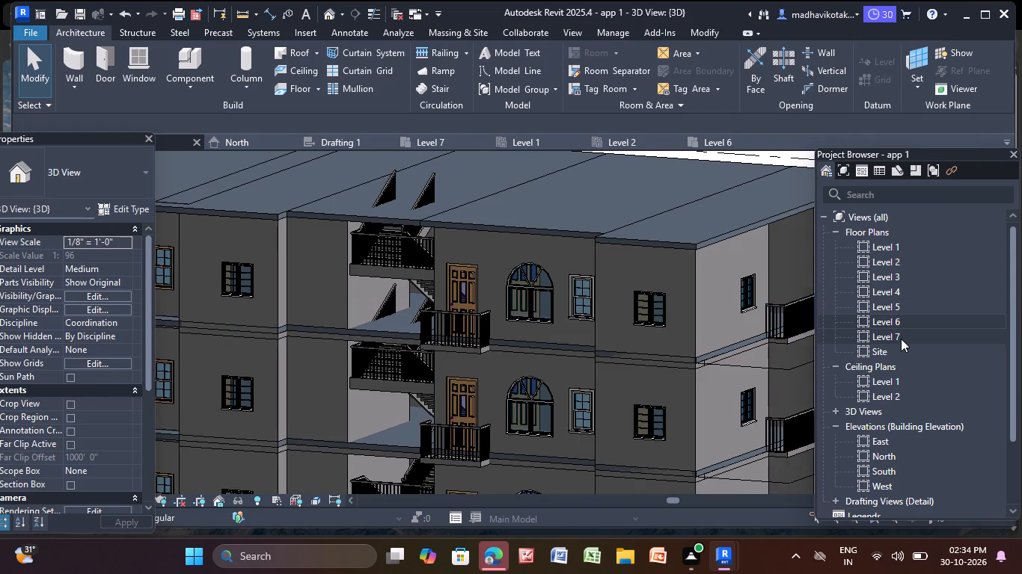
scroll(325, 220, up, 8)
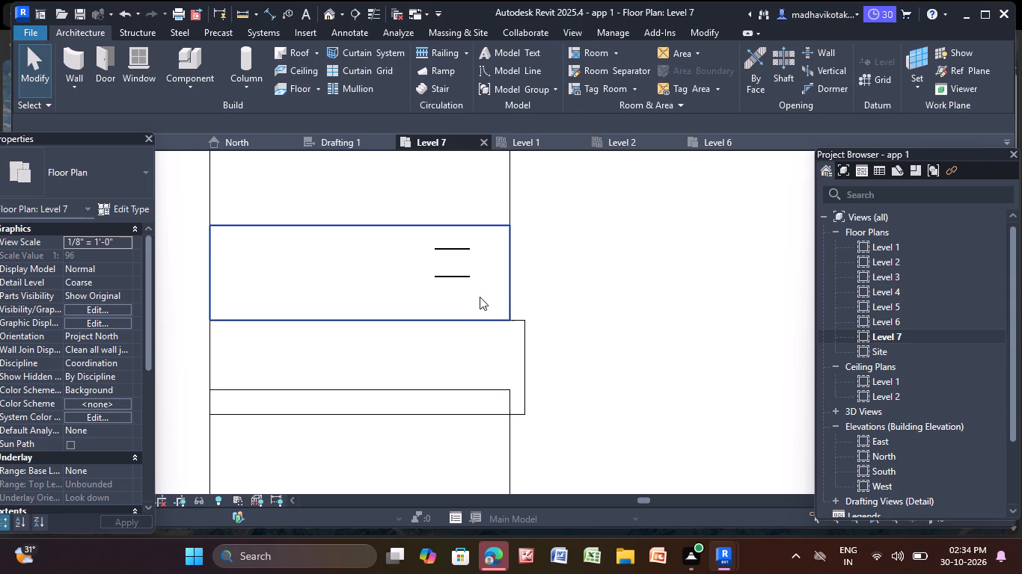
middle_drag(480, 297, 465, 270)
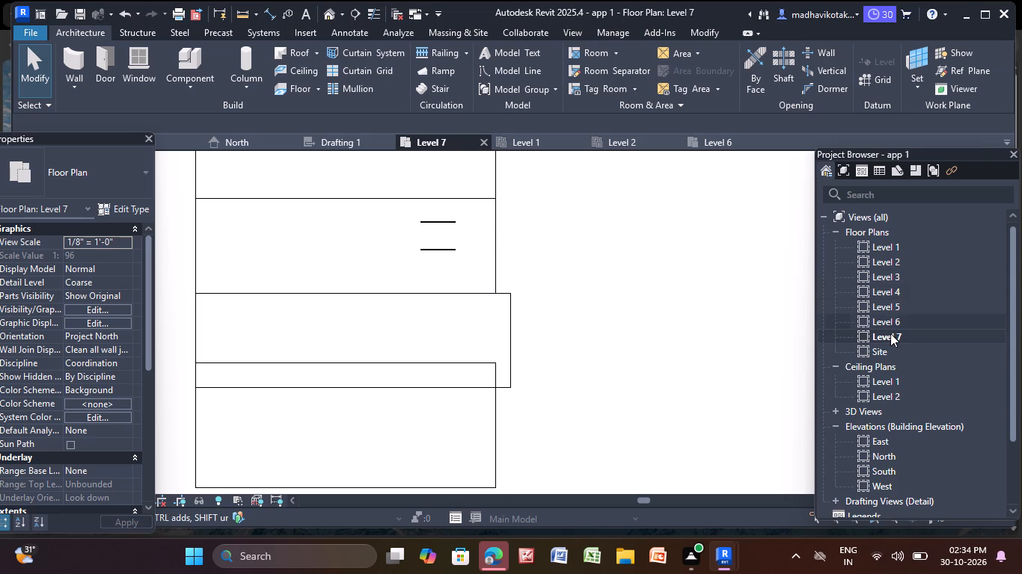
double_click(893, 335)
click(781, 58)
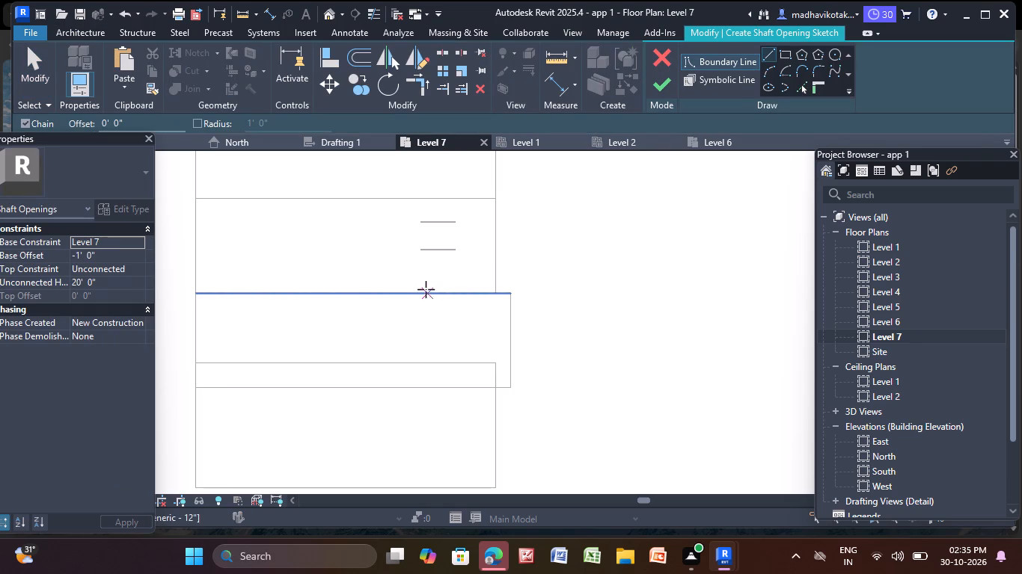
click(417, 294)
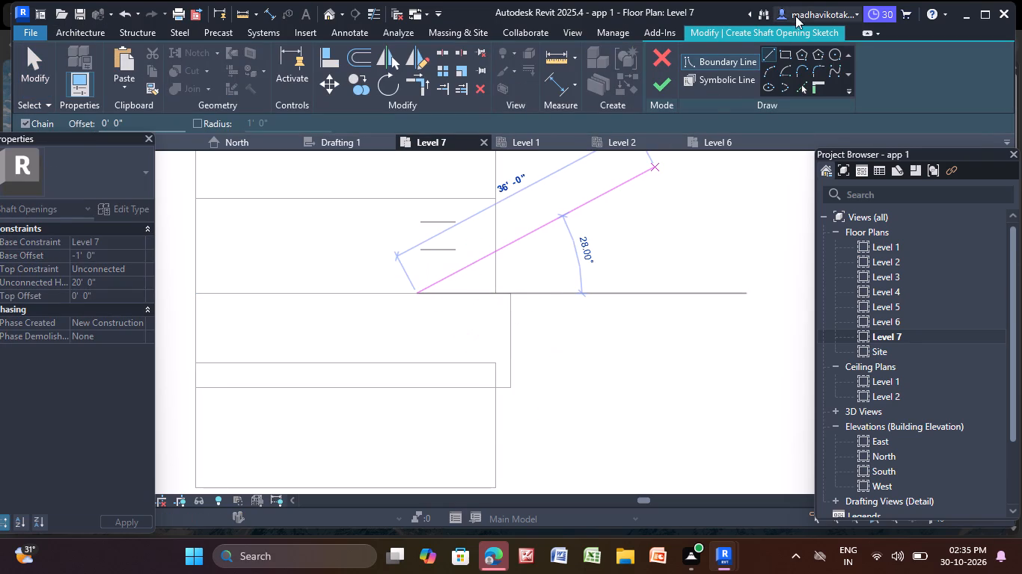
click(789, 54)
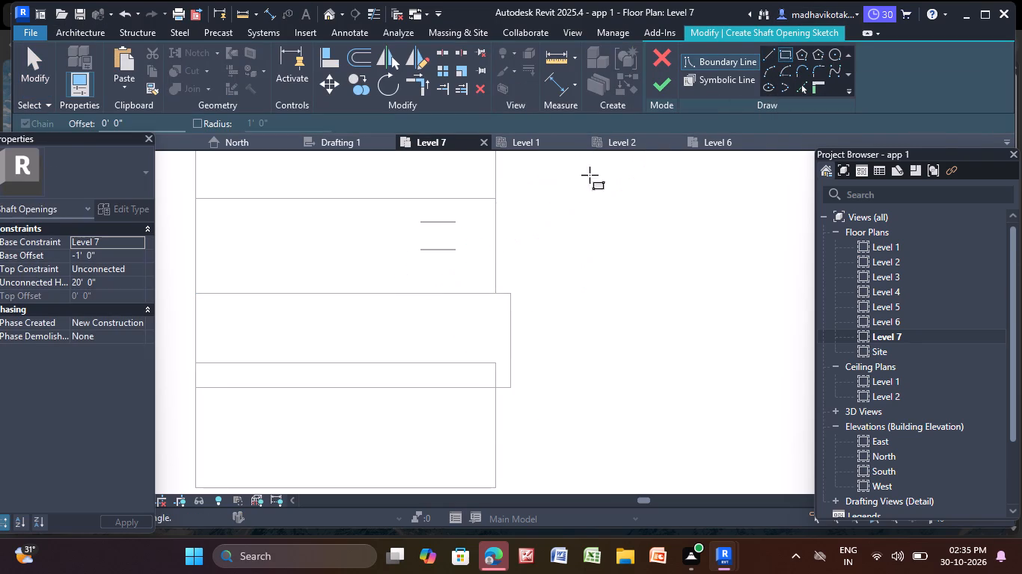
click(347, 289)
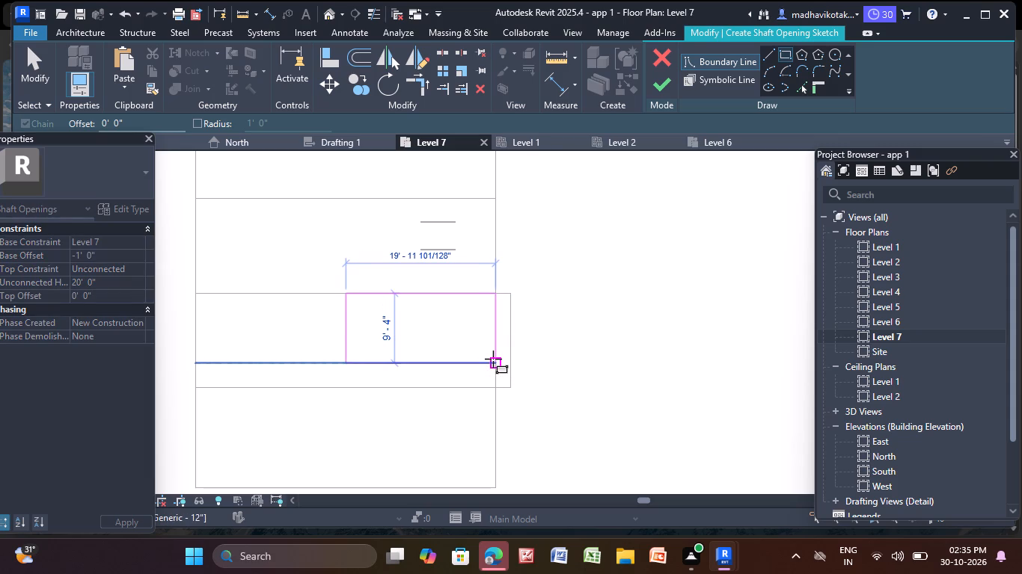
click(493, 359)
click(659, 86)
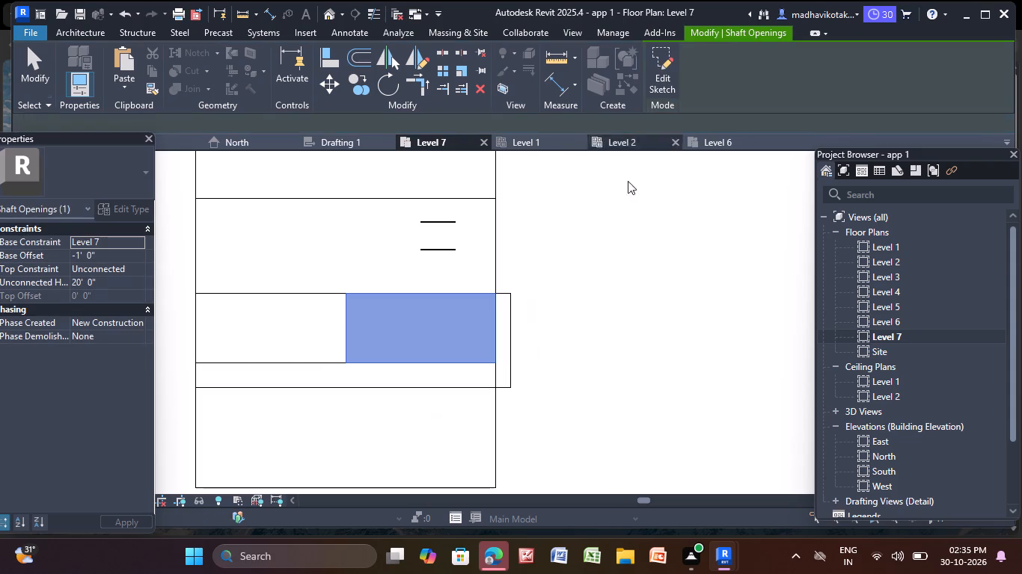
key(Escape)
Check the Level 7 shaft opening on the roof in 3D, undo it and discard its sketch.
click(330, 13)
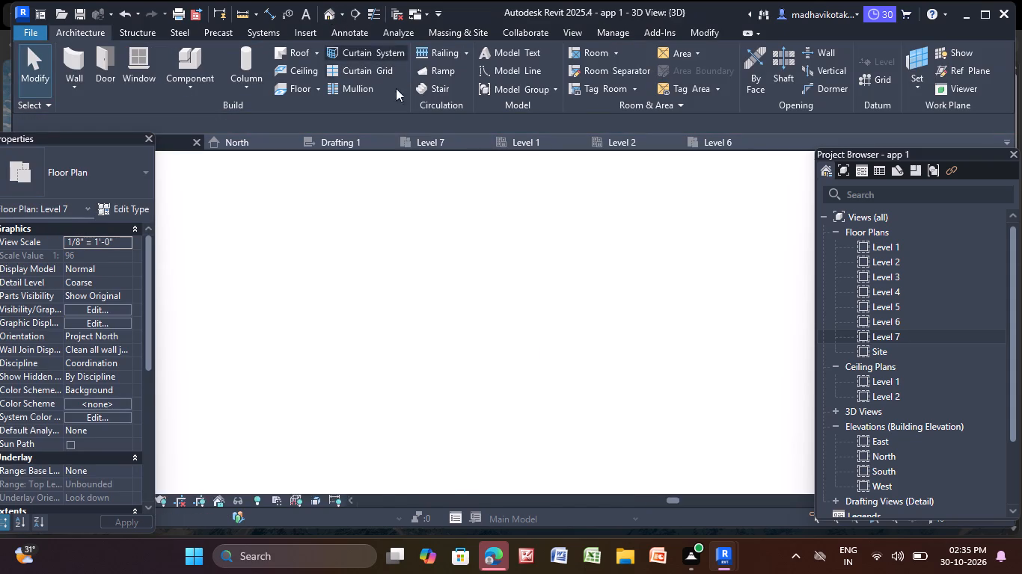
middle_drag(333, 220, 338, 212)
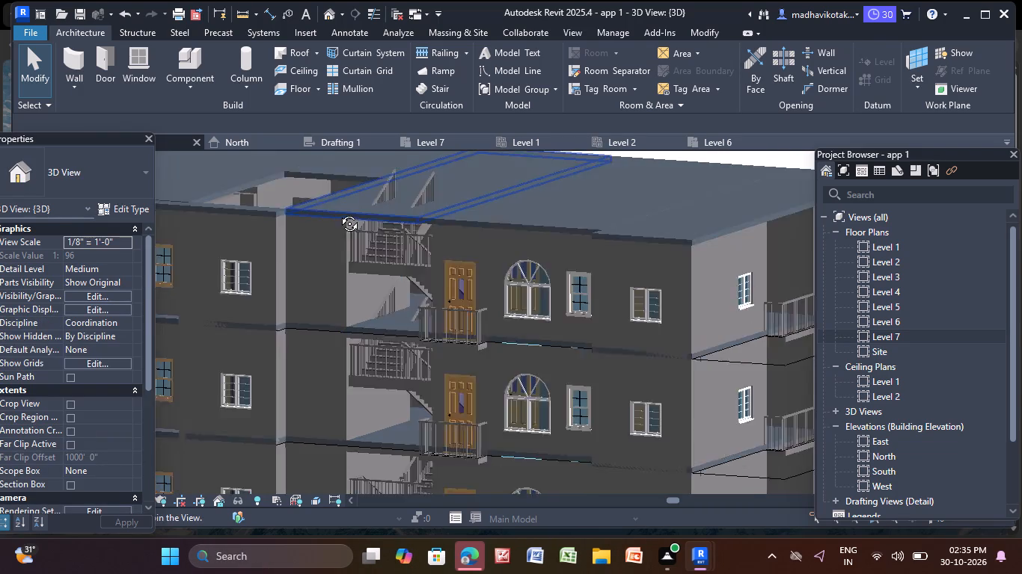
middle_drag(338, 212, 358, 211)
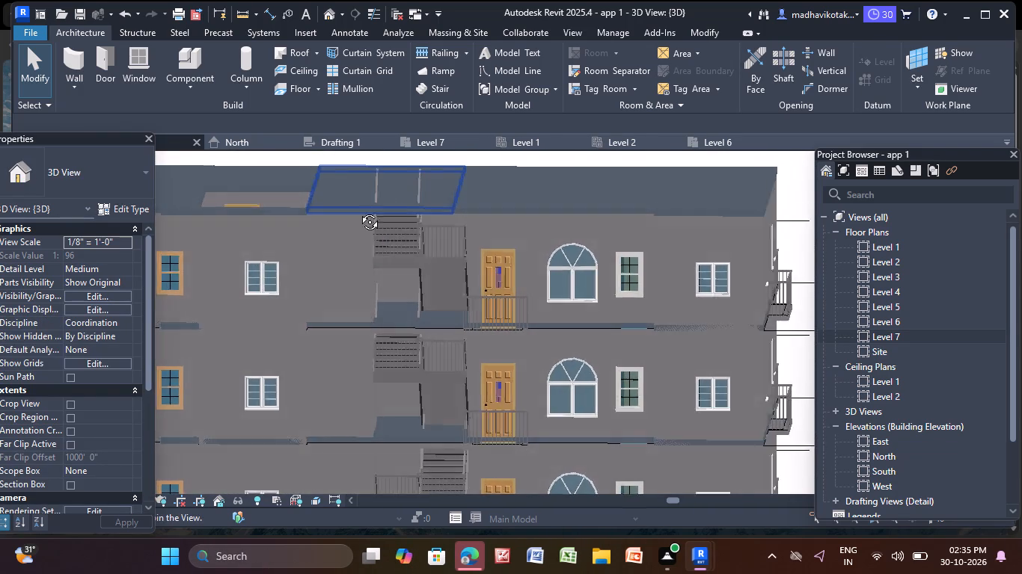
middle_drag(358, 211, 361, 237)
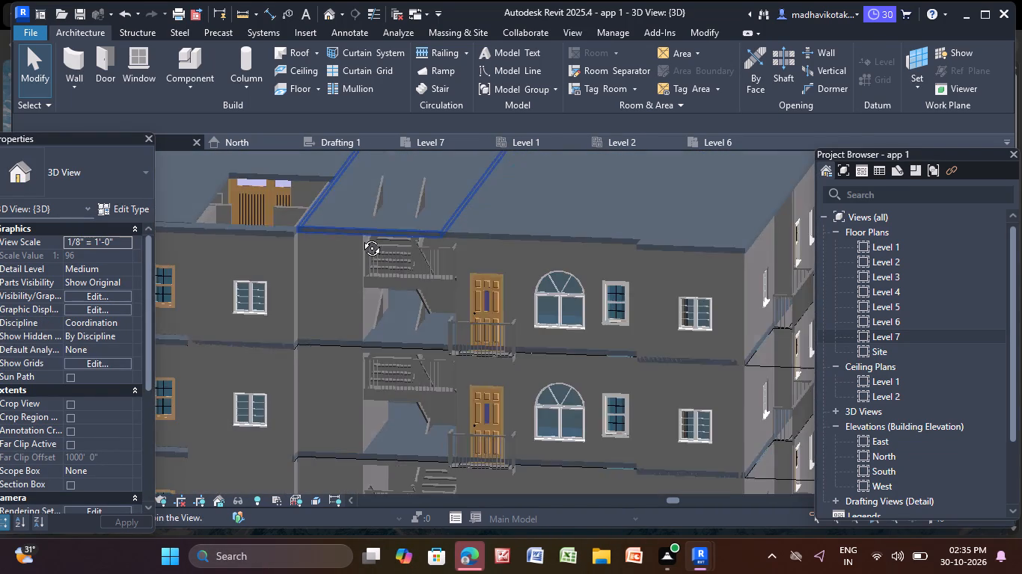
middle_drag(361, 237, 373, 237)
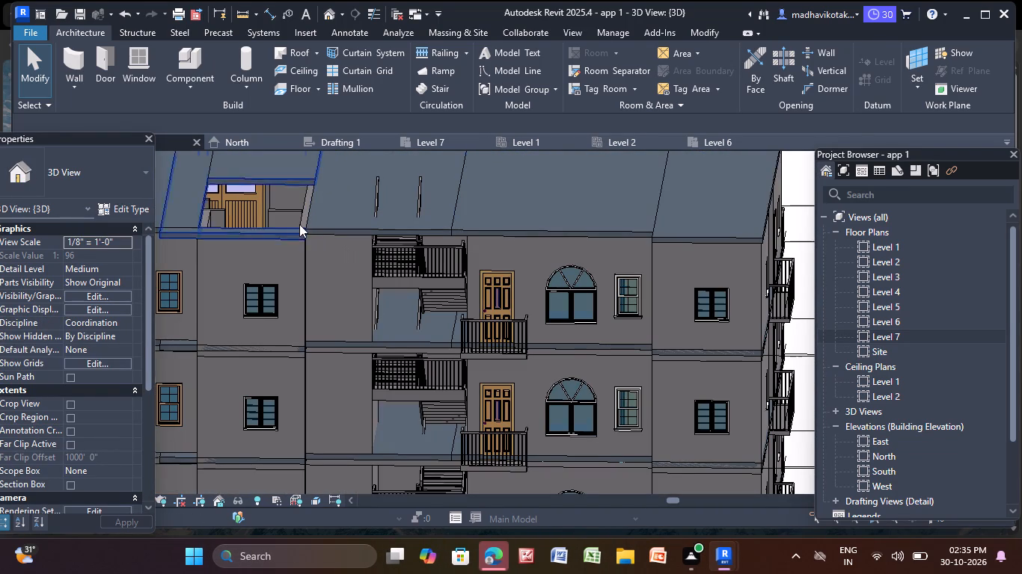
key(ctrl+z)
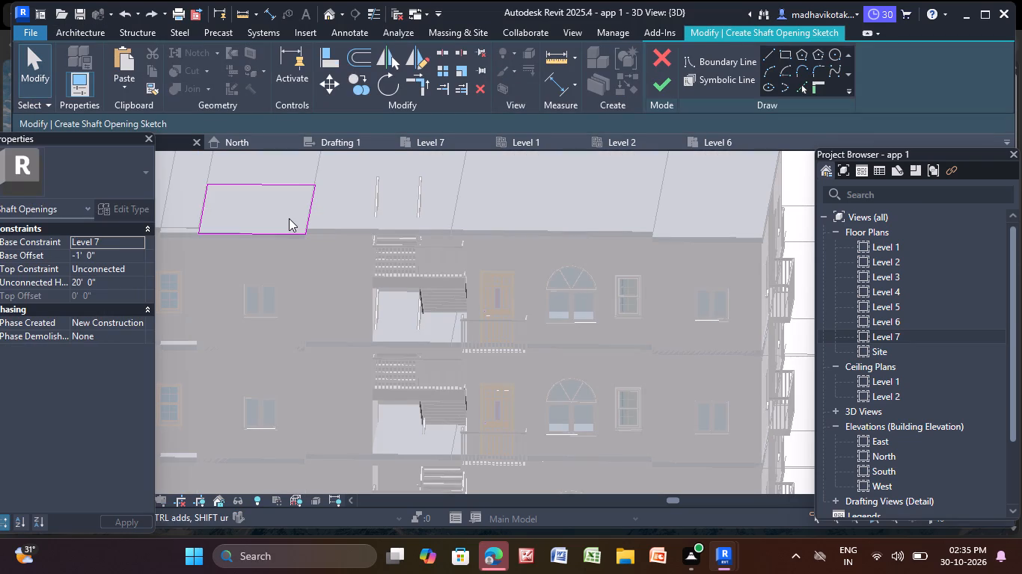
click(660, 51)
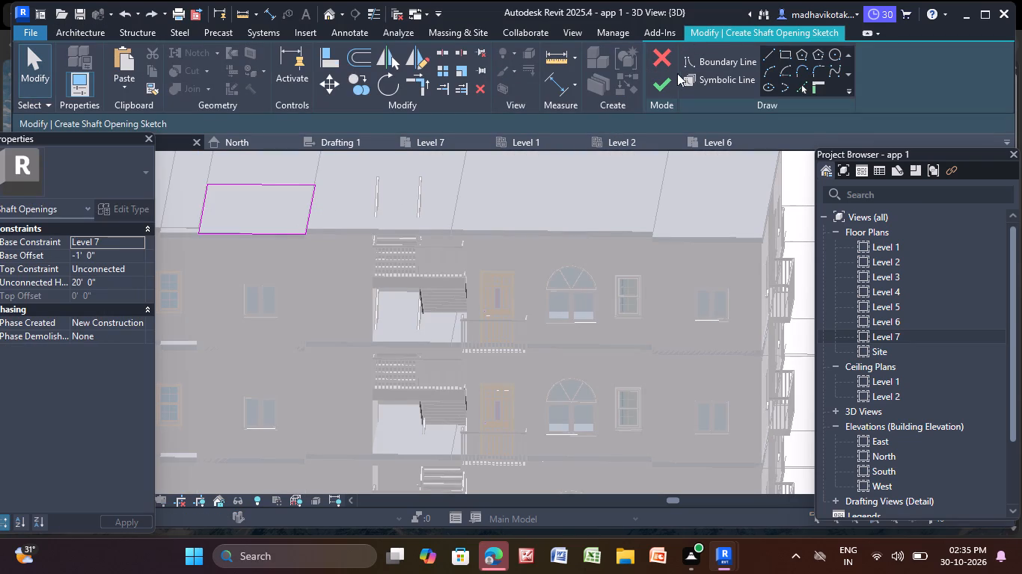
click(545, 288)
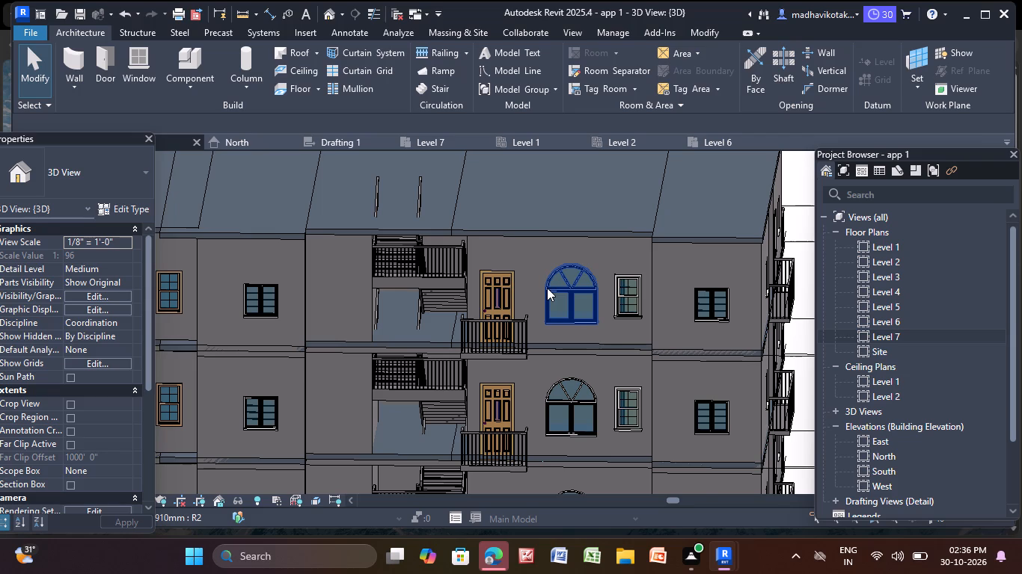
Examine the building's stair facade in 3D and the stairwell and lift in the Level 1 and Level 6 plans.
scroll(552, 264, down, 5)
middle_drag(495, 395, 517, 297)
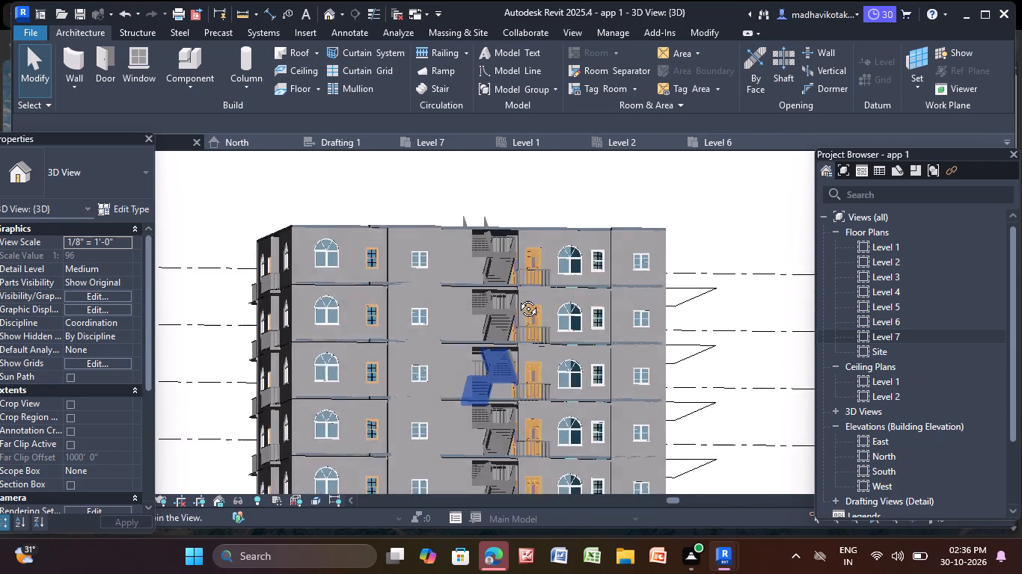
middle_drag(517, 297, 493, 337)
shift+scroll(493, 337, up, 1)
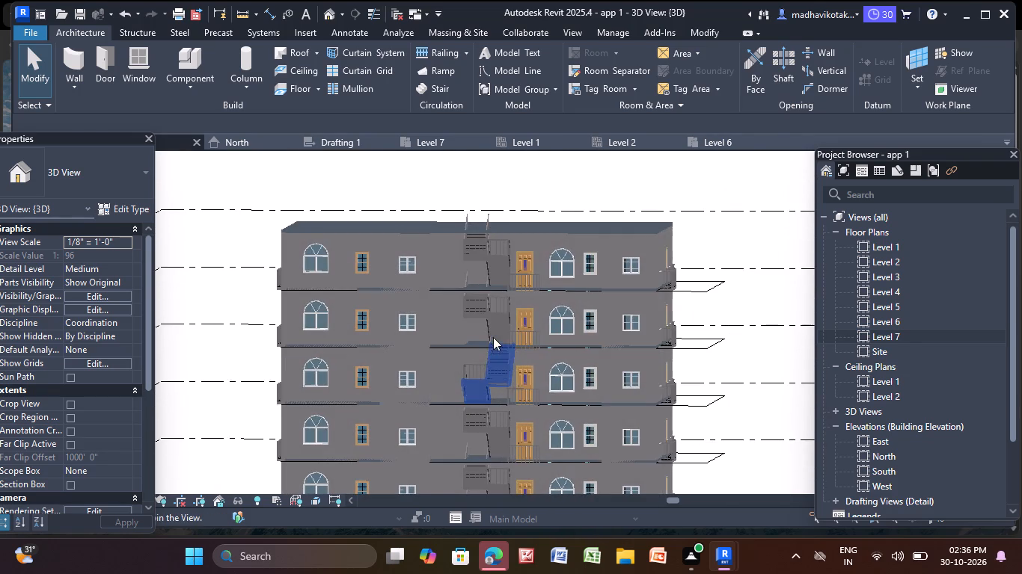
scroll(493, 337, down, 3)
middle_drag(493, 337, 440, 271)
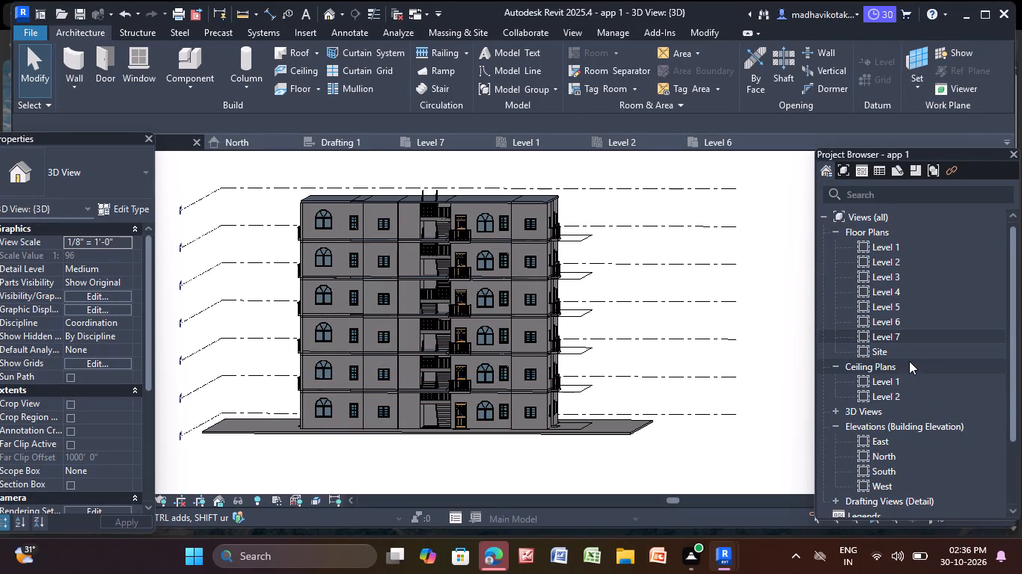
double_click(909, 248)
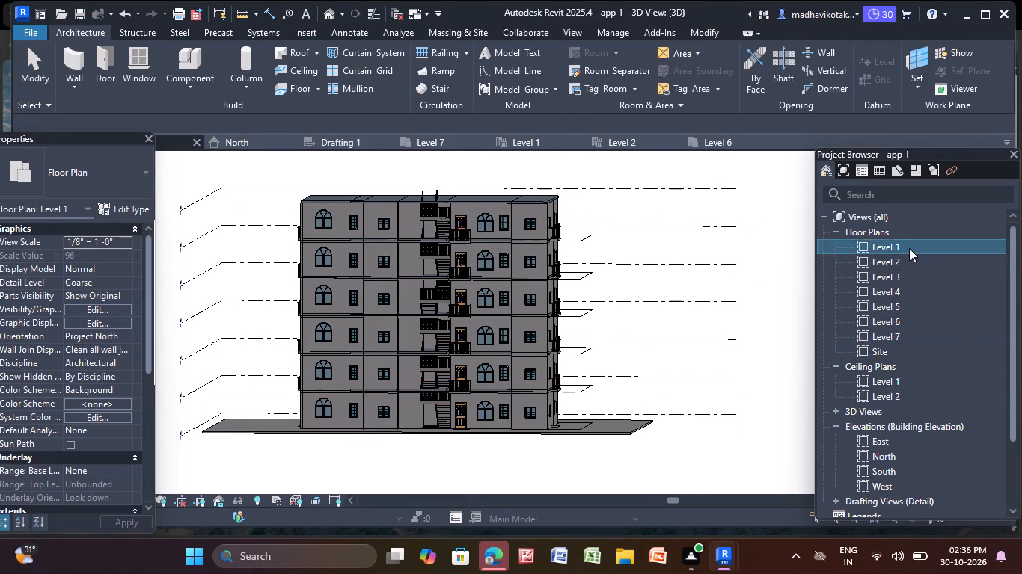
scroll(908, 249, down, 5)
scroll(578, 357, down, 3)
scroll(537, 303, down, 2)
middle_drag(537, 303, 492, 351)
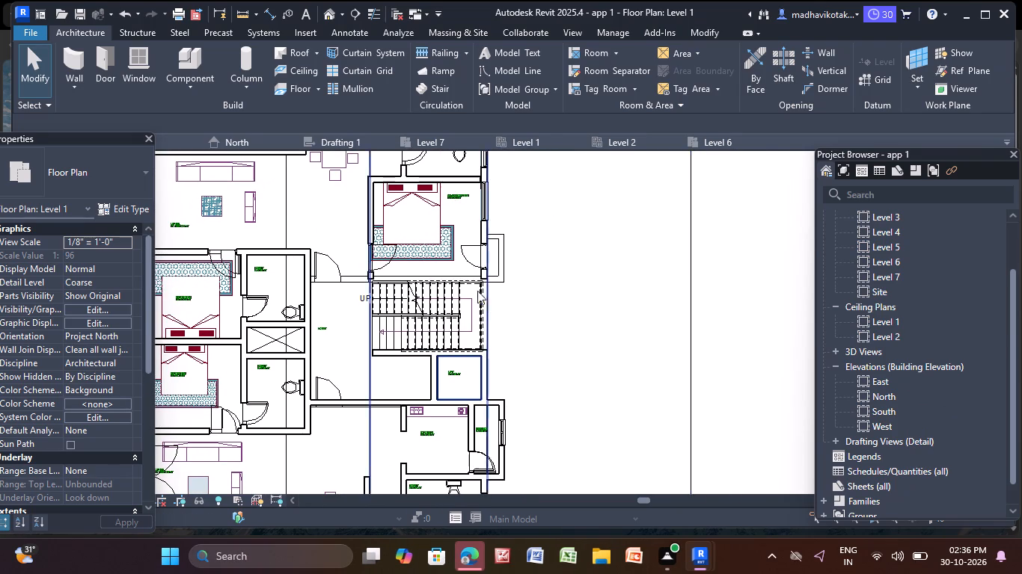
scroll(453, 276, up, 3)
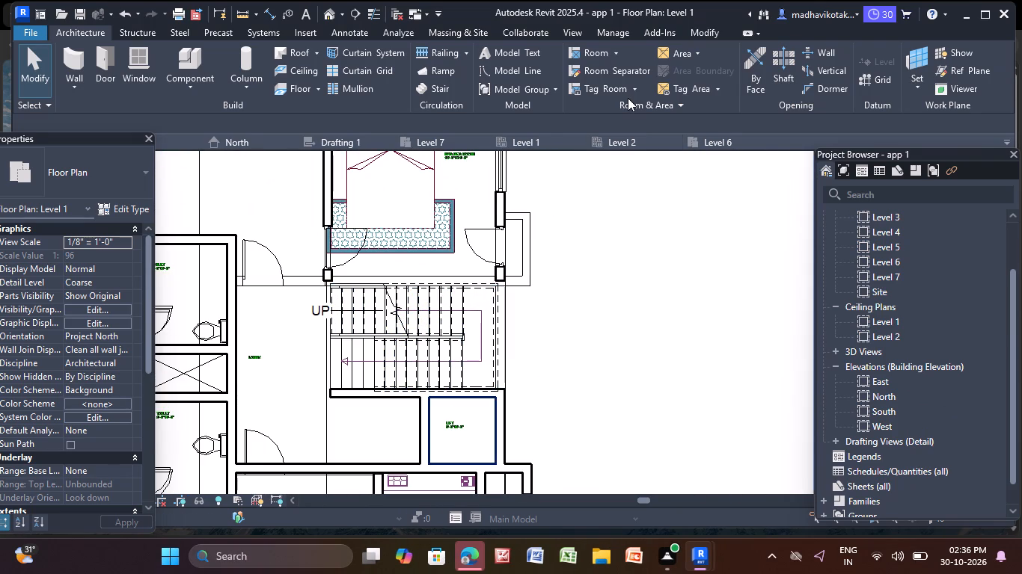
click(939, 277)
double_click(909, 262)
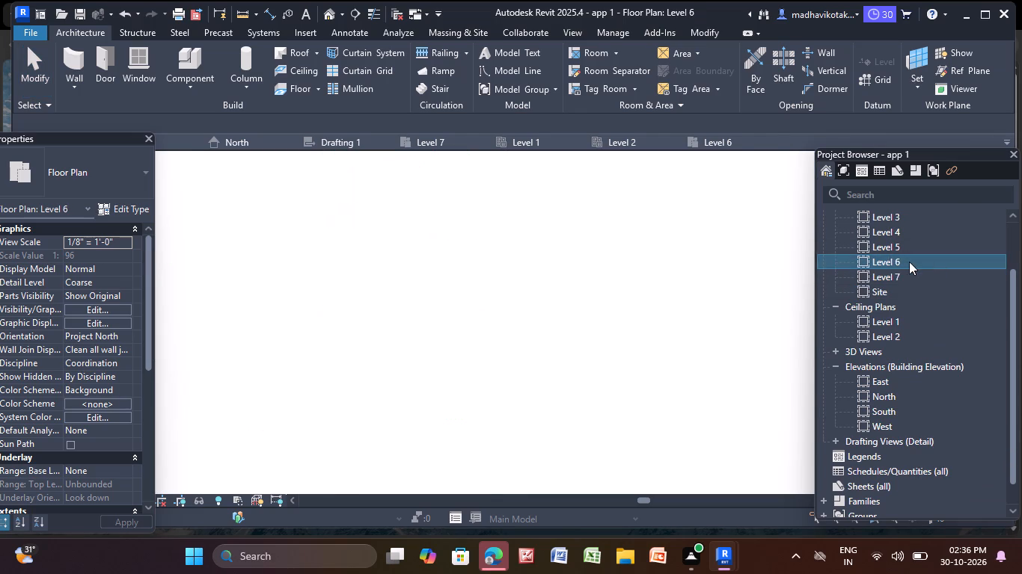
scroll(744, 274, down, 4)
middle_drag(709, 275, 697, 318)
scroll(477, 262, up, 3)
middle_drag(475, 262, 345, 249)
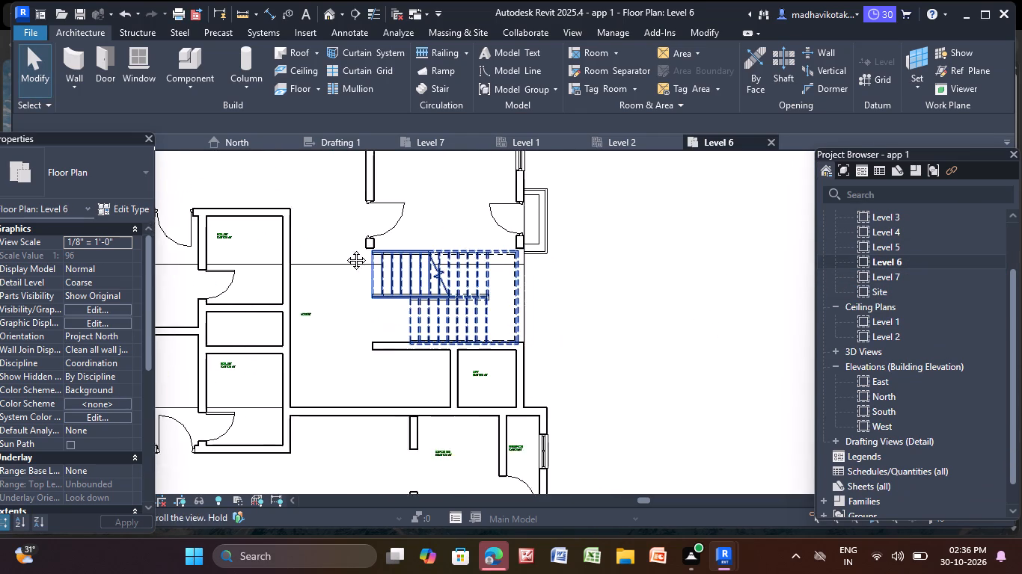
middle_drag(345, 249, 340, 249)
Examine the top-storey wall beside the stairwell and the roof sections around the stairs in 3D.
click(324, 12)
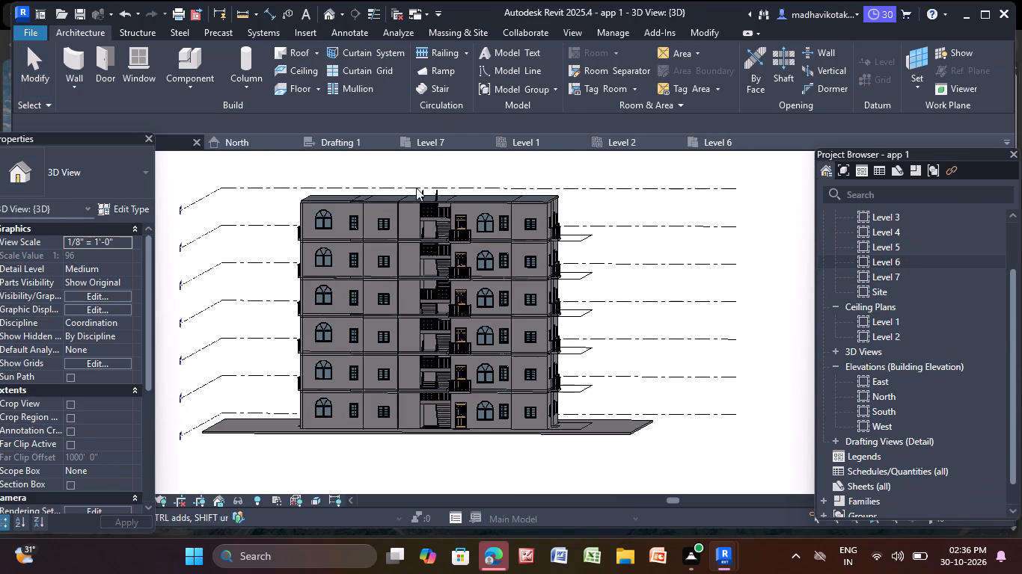
shift+middle_drag(584, 243, 557, 297)
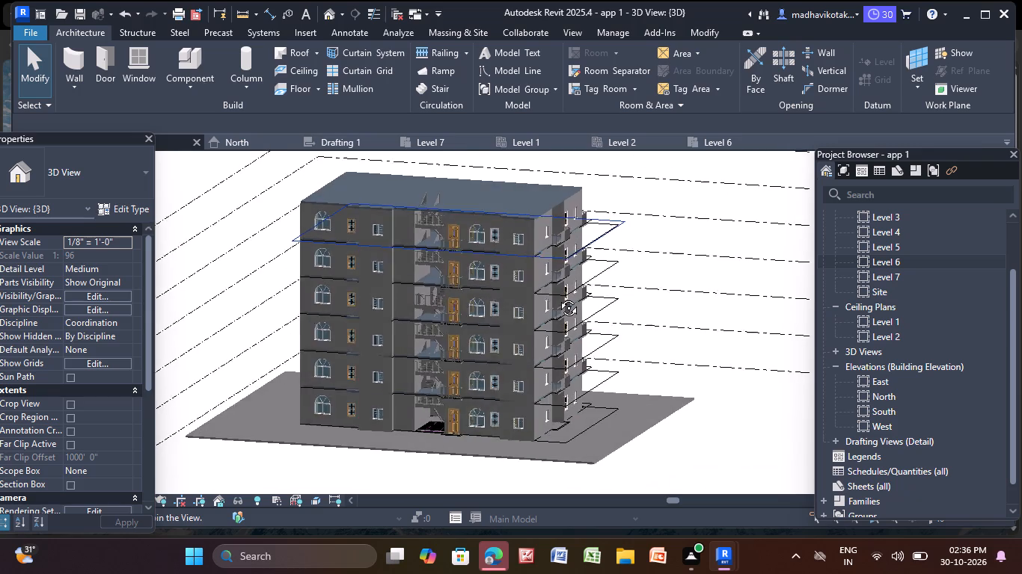
shift+middle_drag(557, 297, 557, 297)
scroll(484, 249, up, 11)
middle_drag(444, 224, 444, 226)
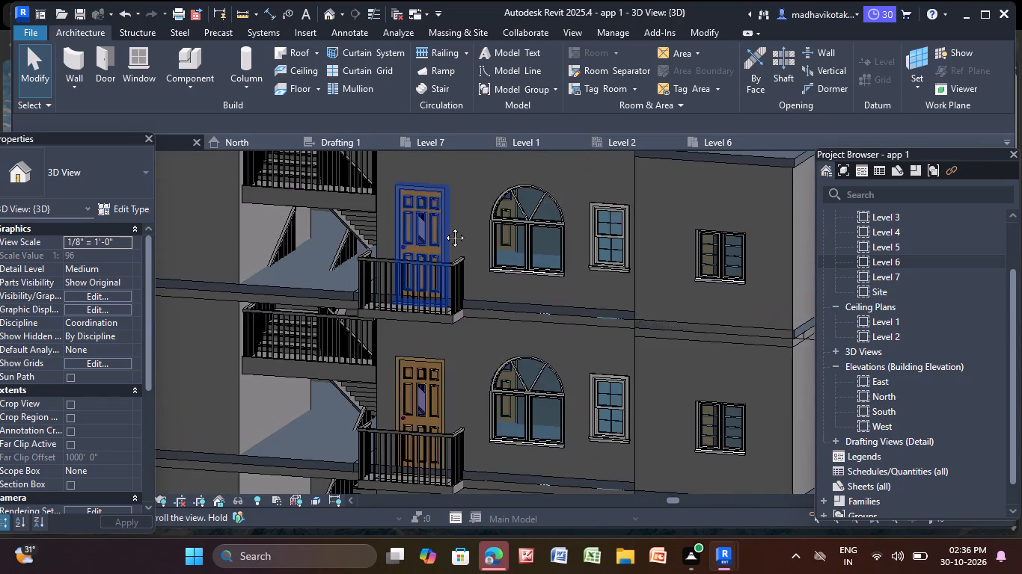
middle_drag(444, 226, 488, 382)
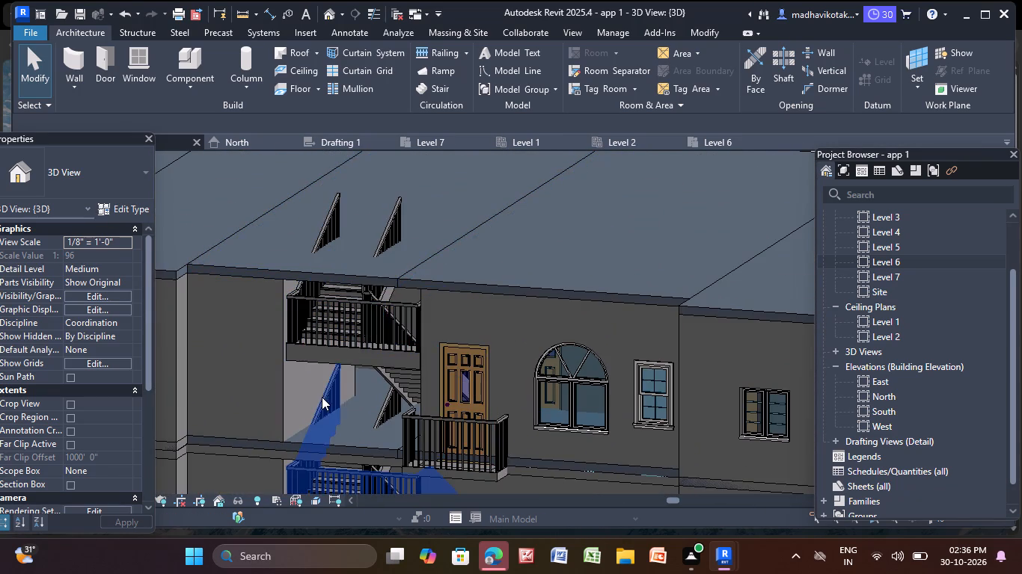
click(234, 298)
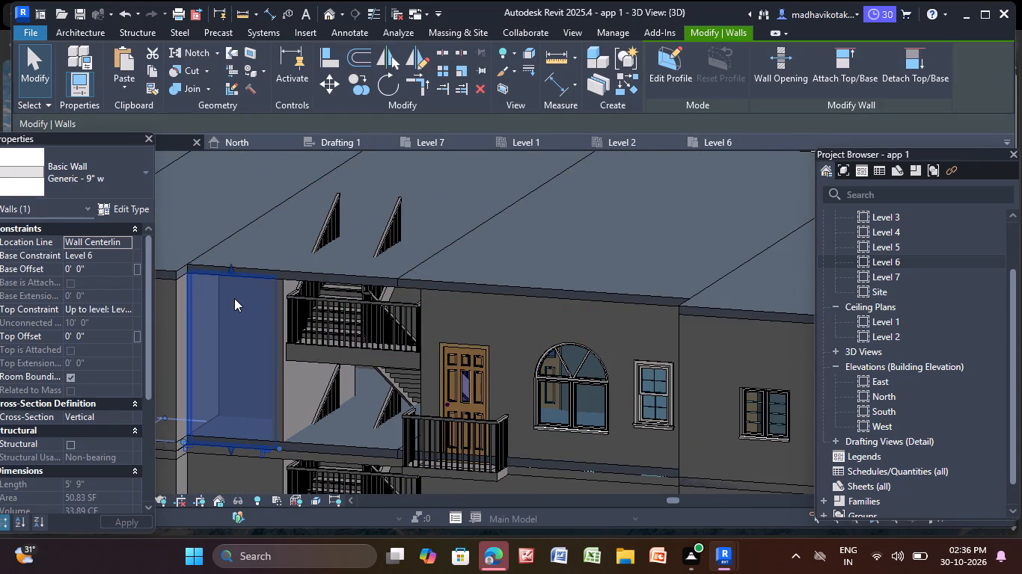
key(Escape)
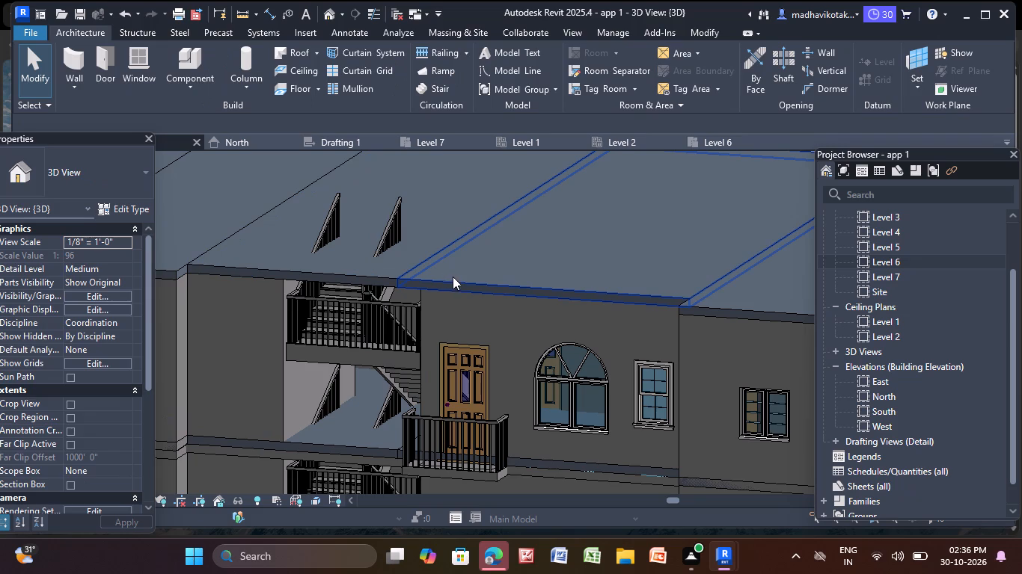
click(461, 277)
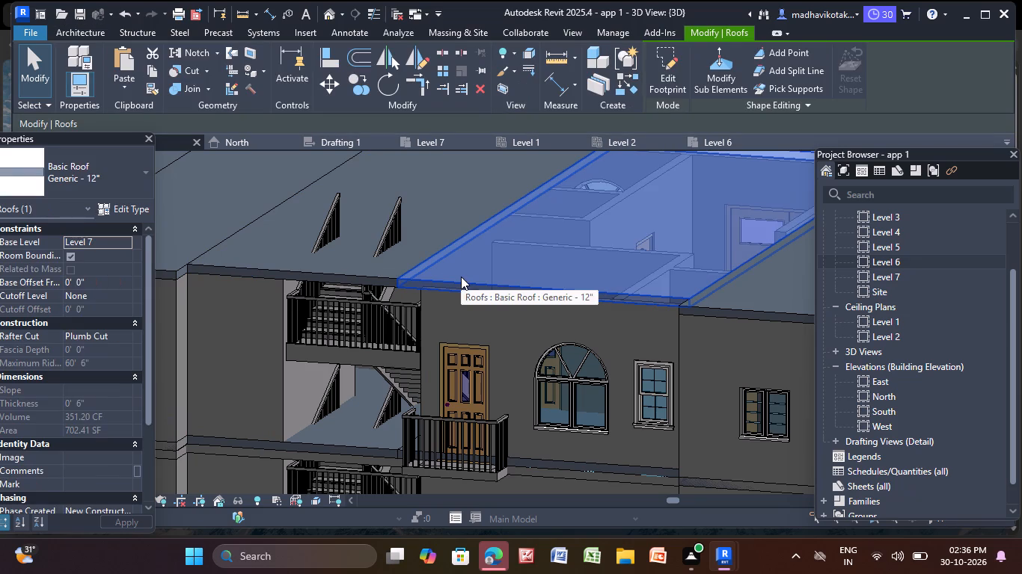
key(Escape)
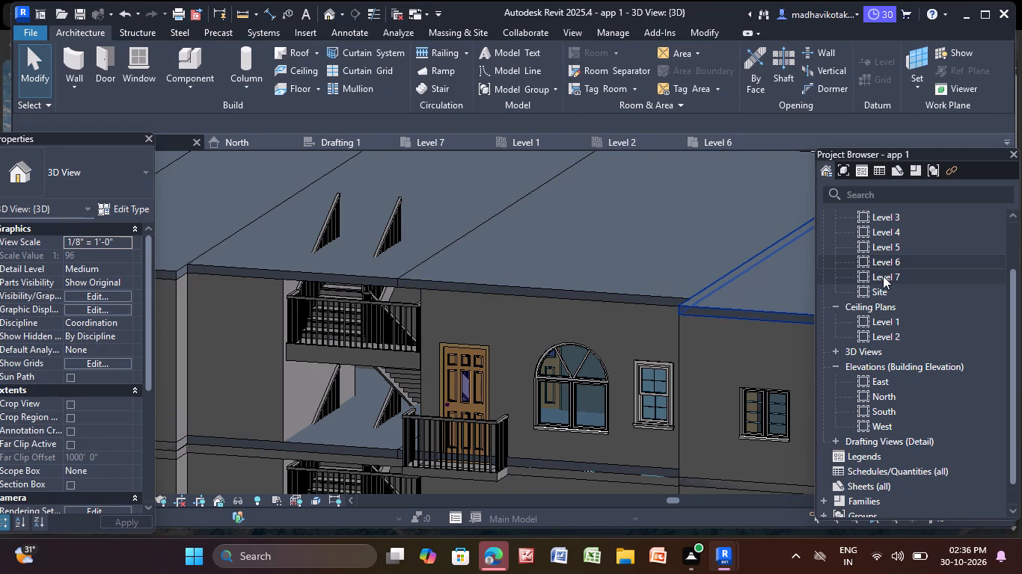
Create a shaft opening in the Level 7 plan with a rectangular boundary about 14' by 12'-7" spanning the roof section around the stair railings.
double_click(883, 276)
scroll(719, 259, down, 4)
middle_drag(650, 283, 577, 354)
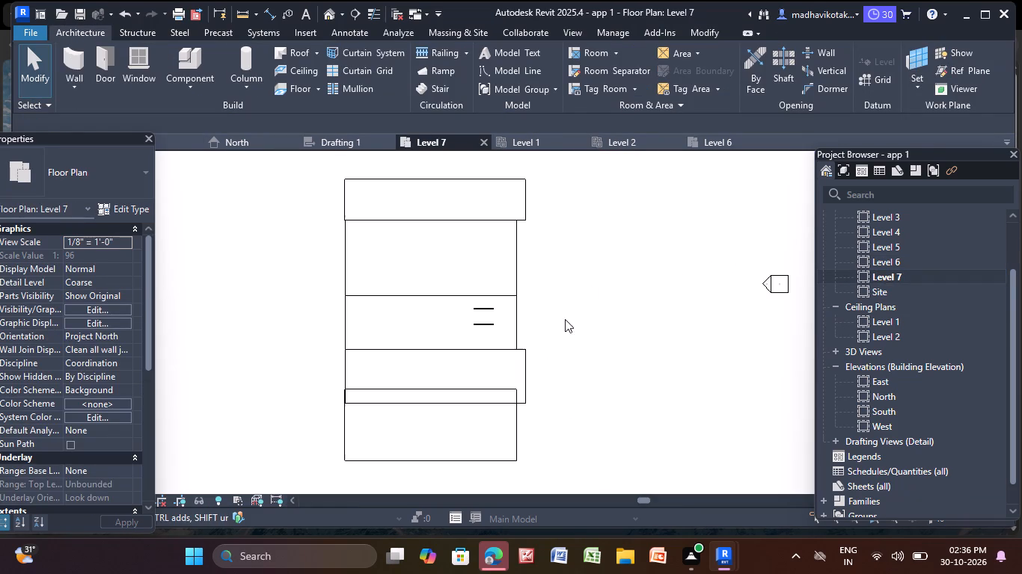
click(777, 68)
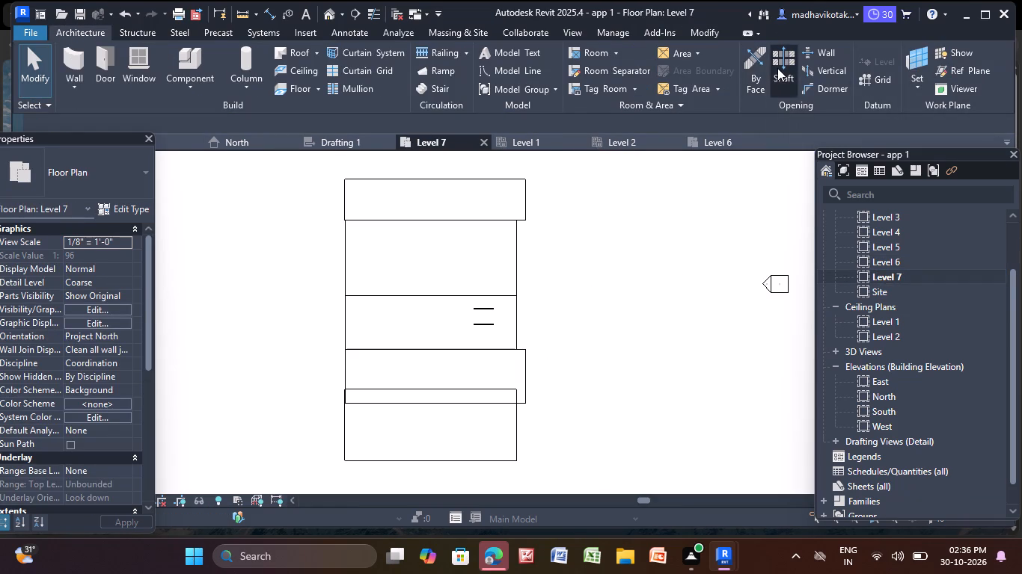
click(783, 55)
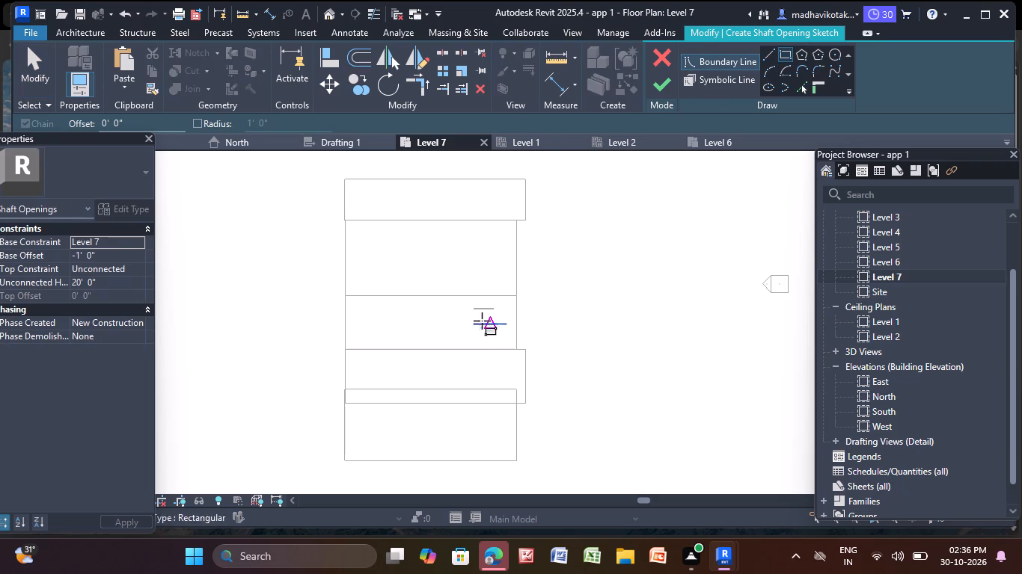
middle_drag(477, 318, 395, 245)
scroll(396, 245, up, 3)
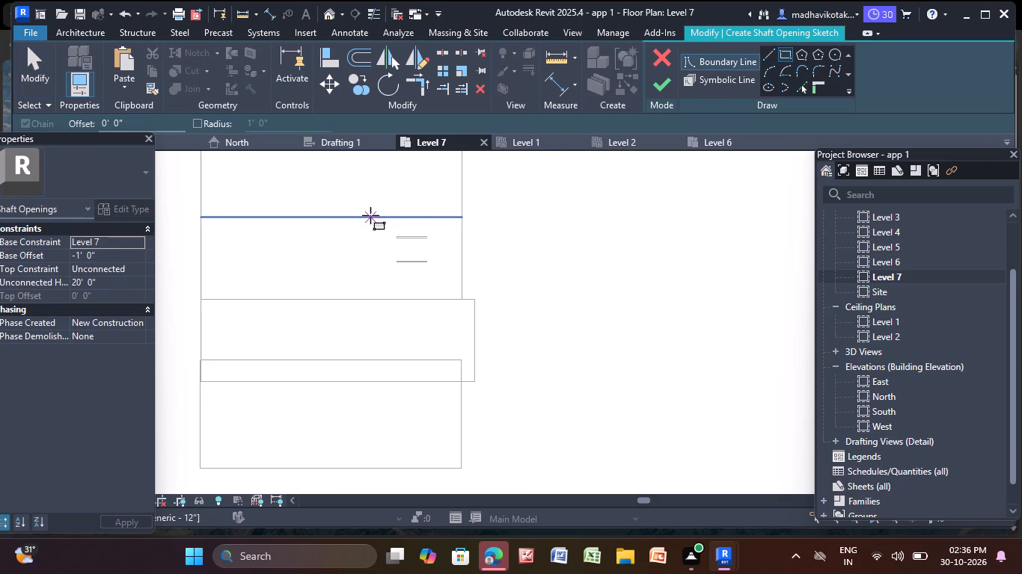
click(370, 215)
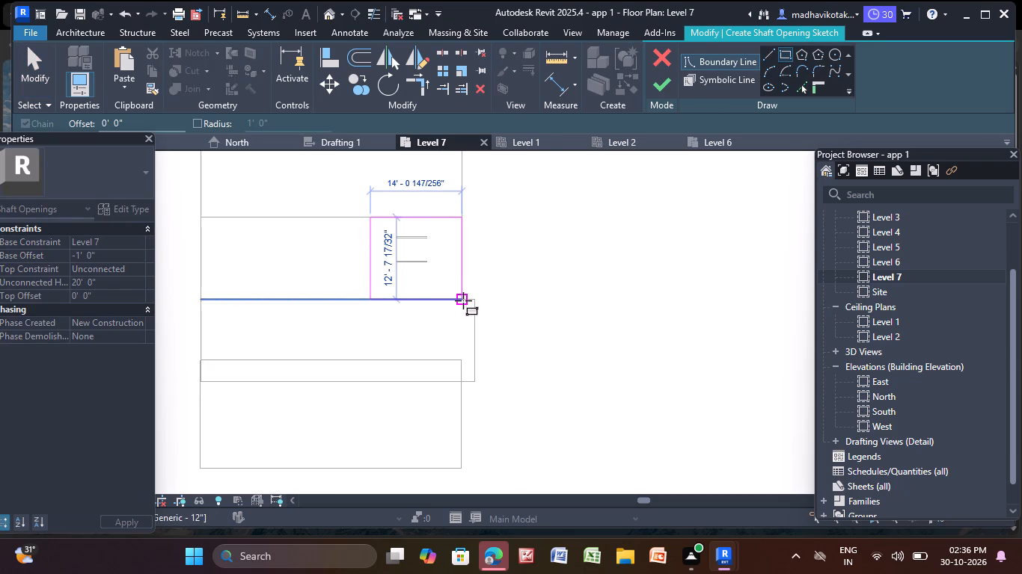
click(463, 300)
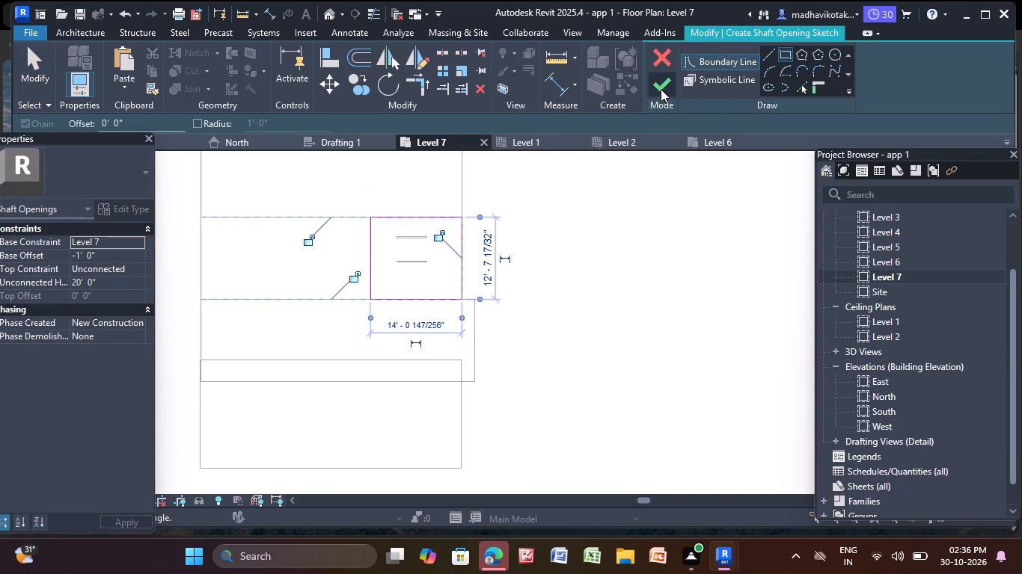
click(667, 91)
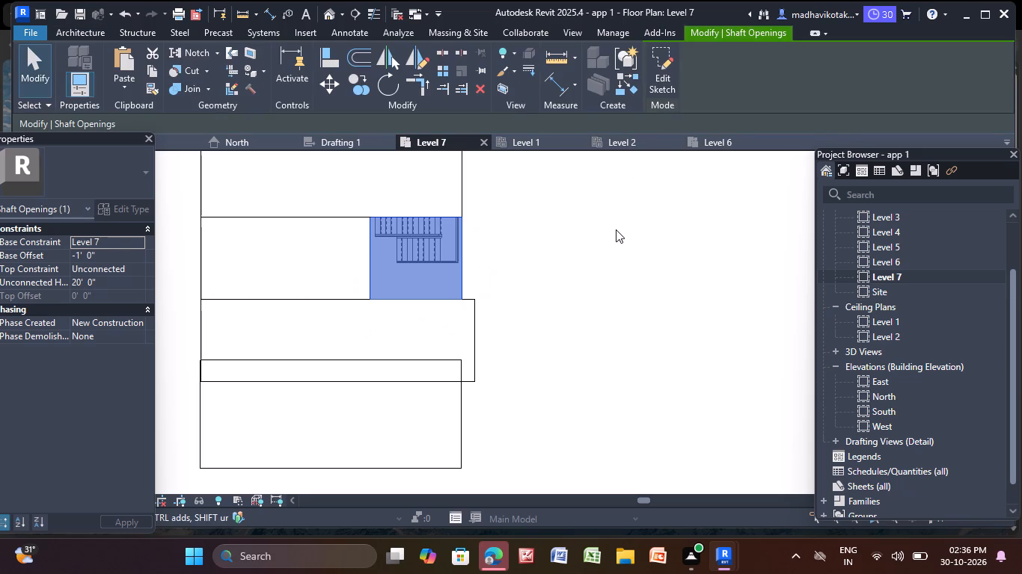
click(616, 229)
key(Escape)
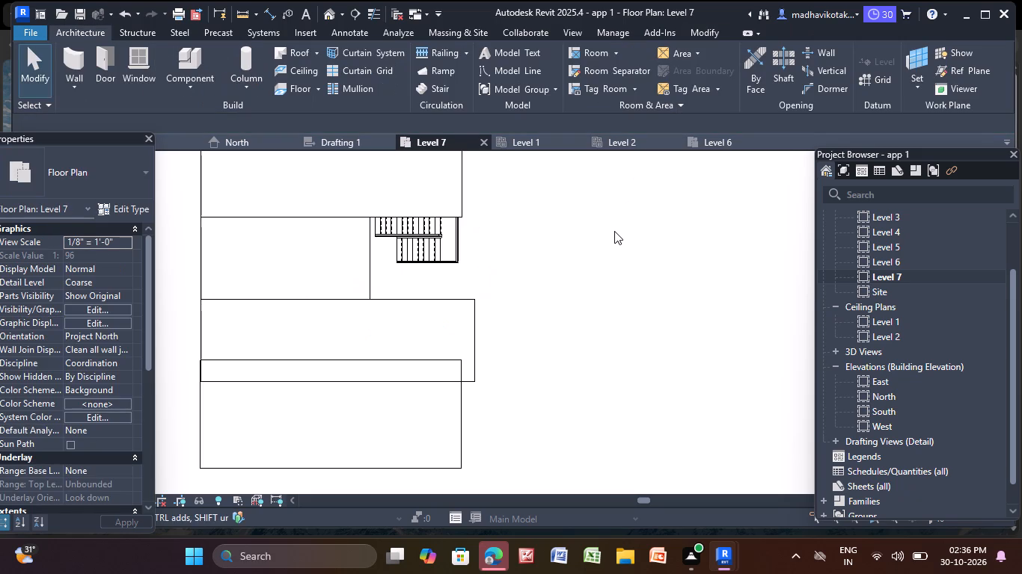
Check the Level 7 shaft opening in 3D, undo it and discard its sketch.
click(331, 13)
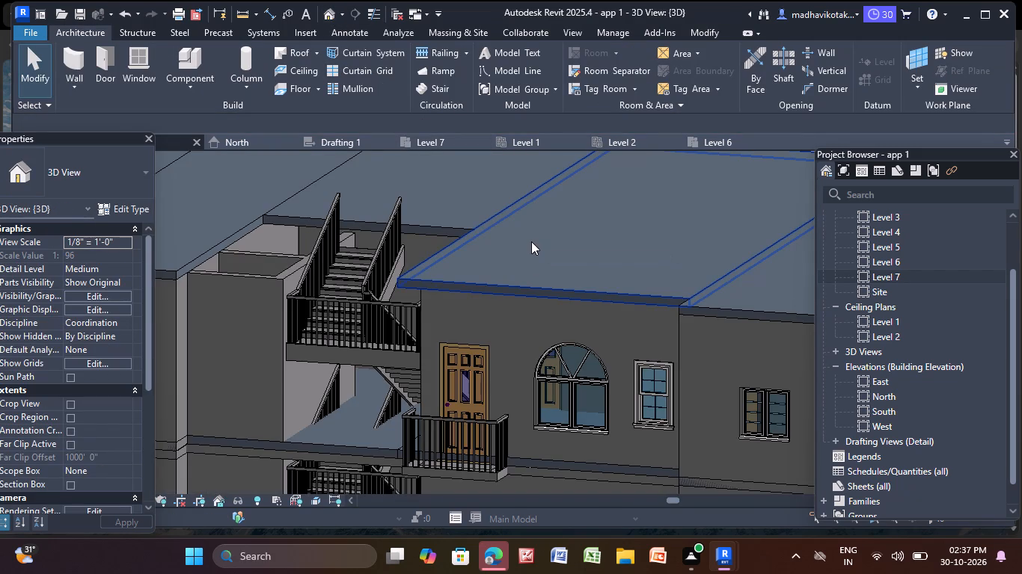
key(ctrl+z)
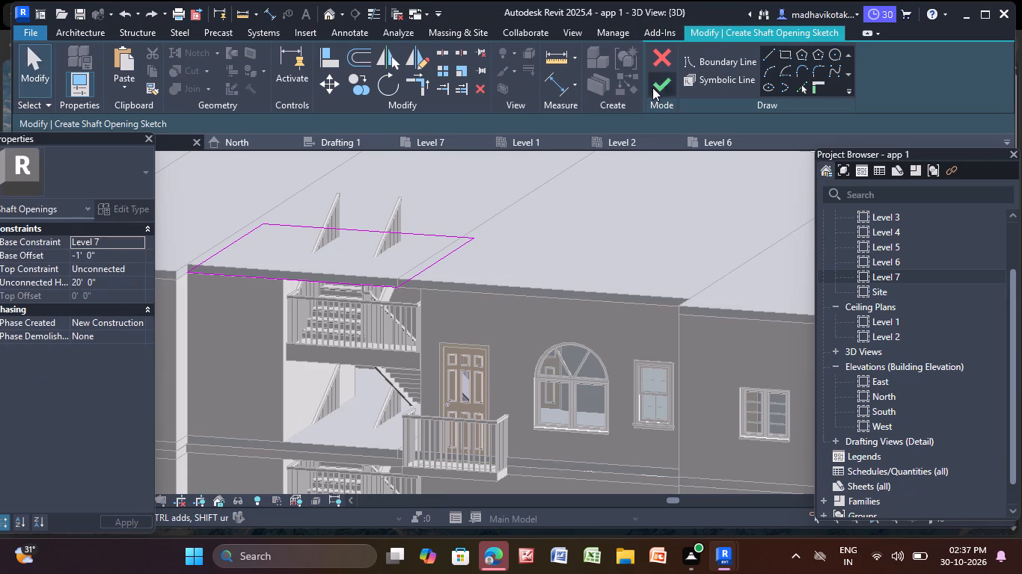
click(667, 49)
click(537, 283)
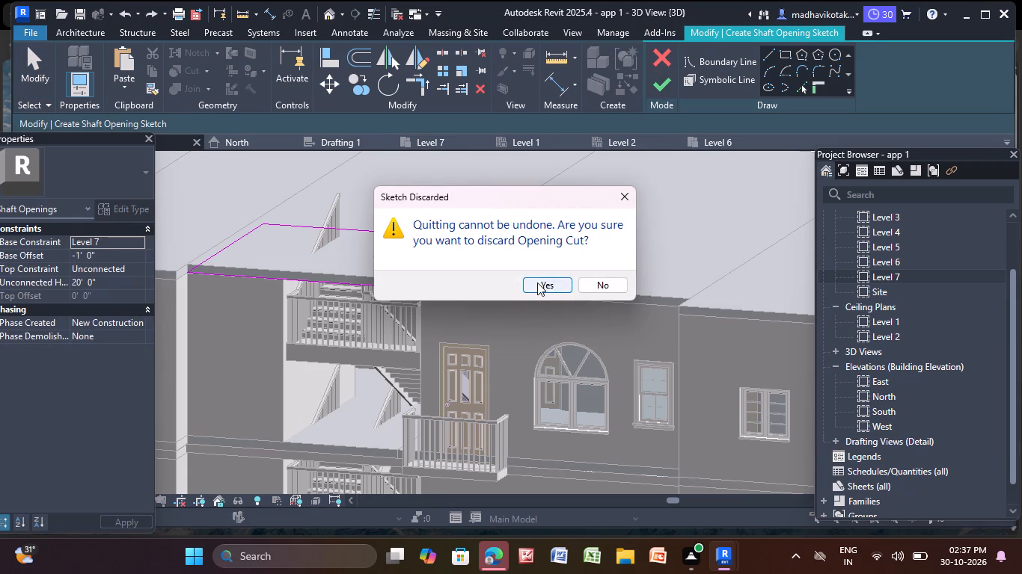
Create a shaft opening based at Level 1, with a rectangular boundary about 8' by 8'-6" sketched around the stair railings in the Level 7 plan.
click(782, 56)
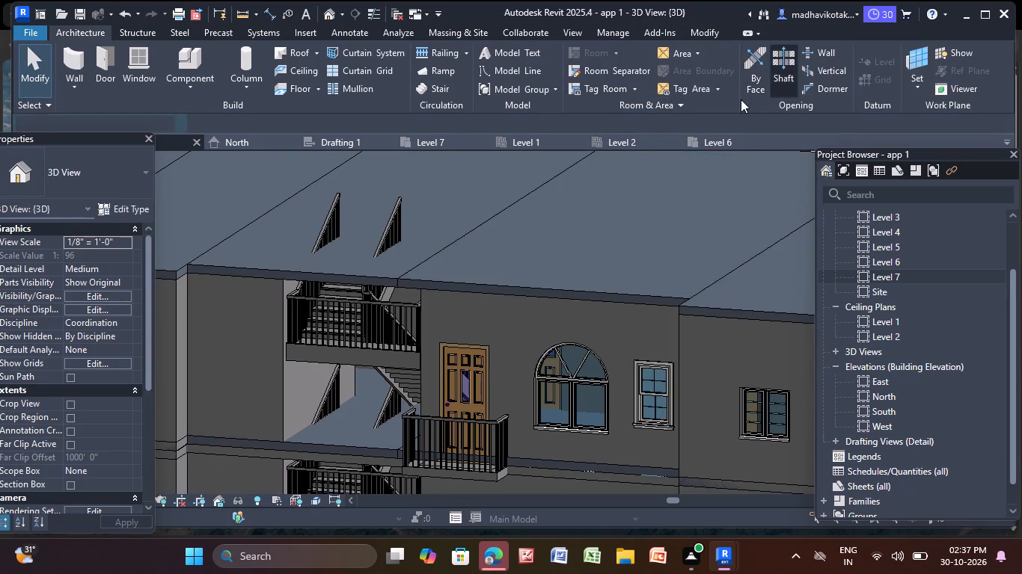
click(789, 53)
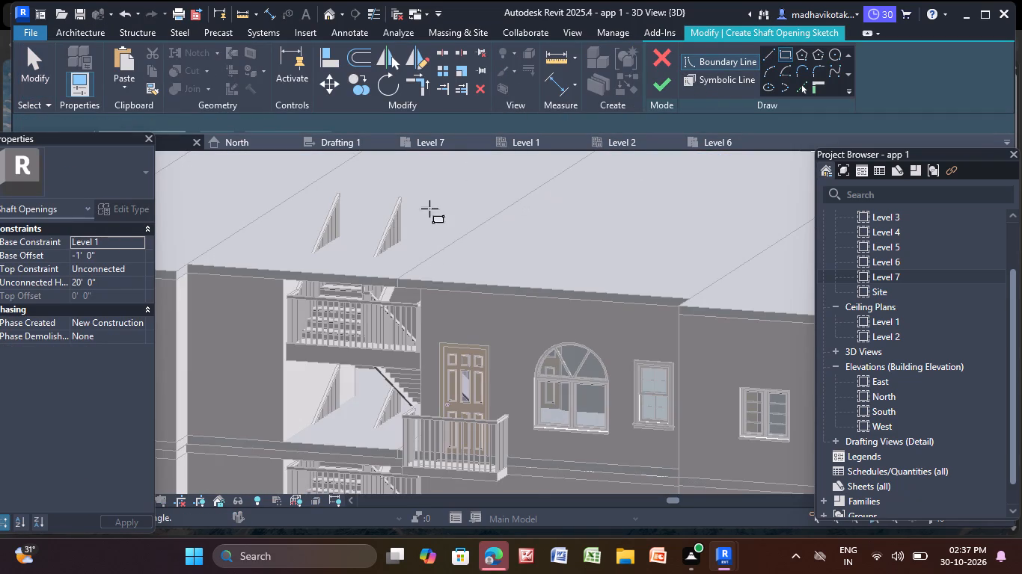
scroll(325, 213, up, 2)
middle_drag(325, 217, 330, 276)
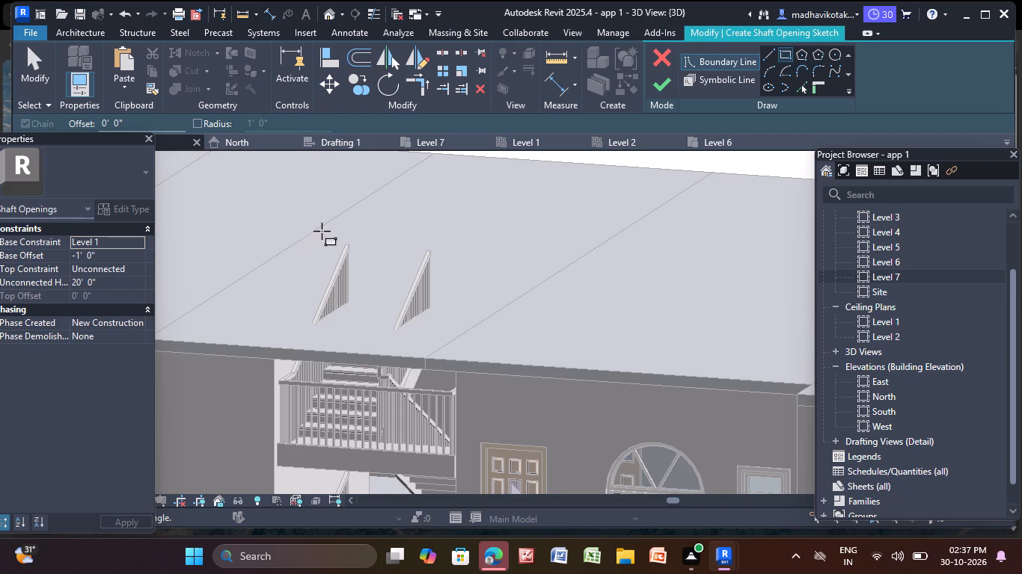
click(322, 231)
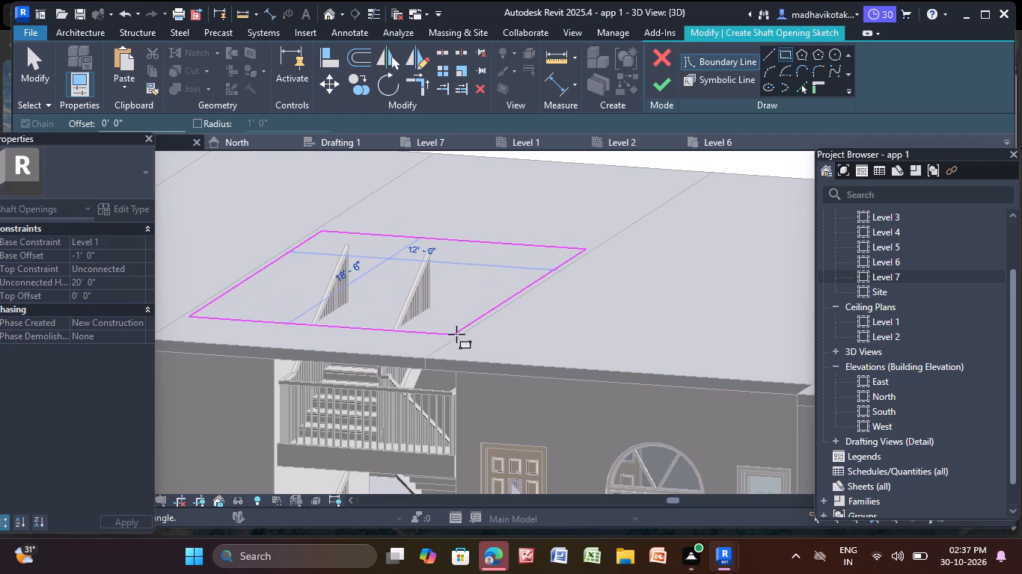
key(Escape)
key(Escape)
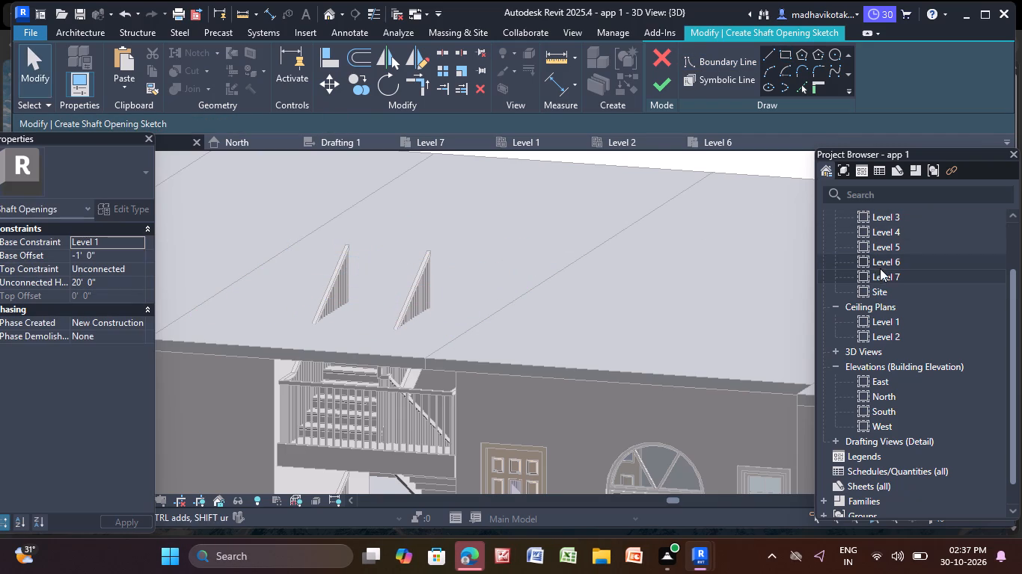
double_click(884, 274)
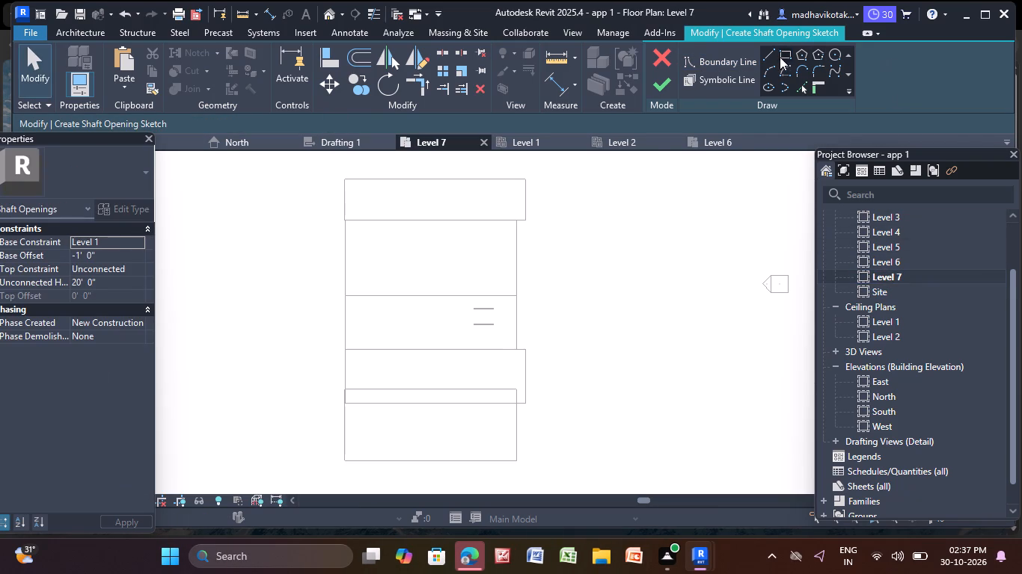
click(780, 55)
scroll(479, 336, up, 7)
click(441, 246)
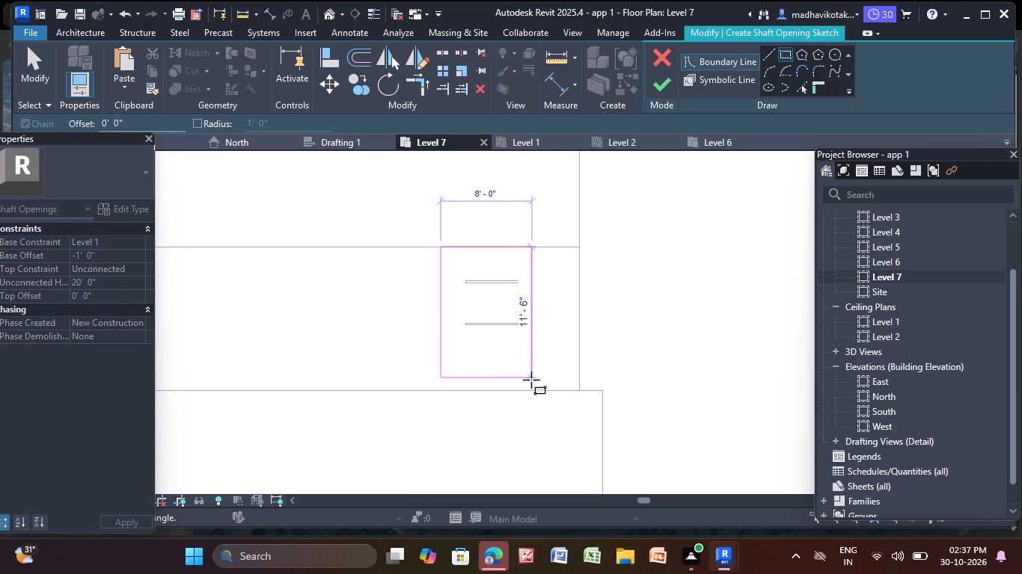
key(Escape)
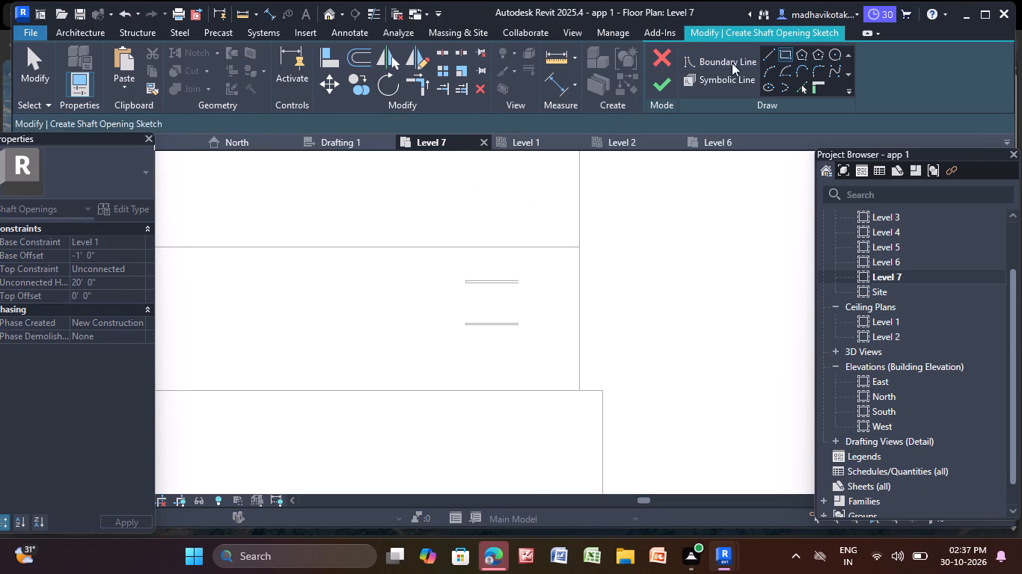
click(785, 56)
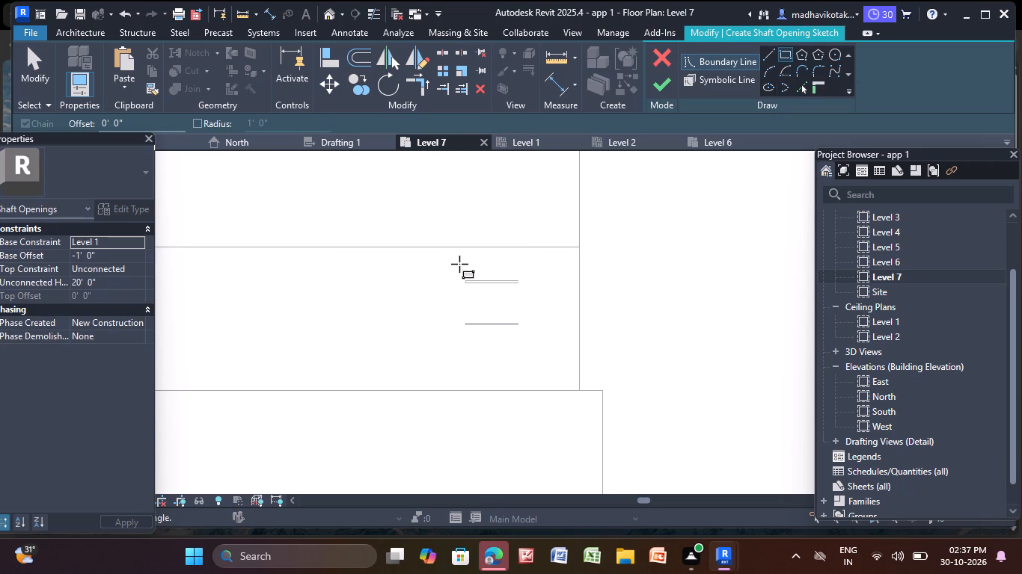
click(448, 255)
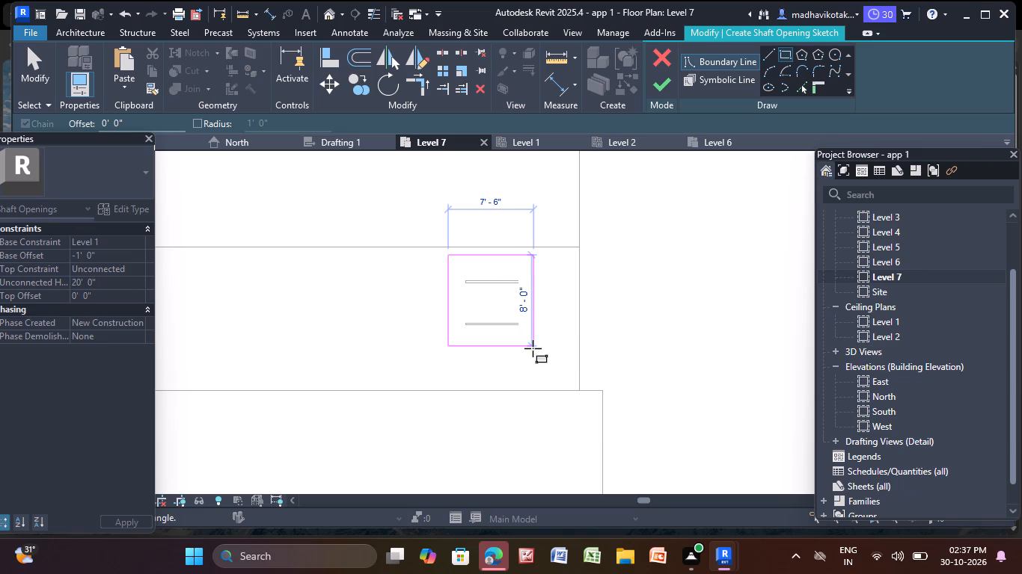
click(539, 351)
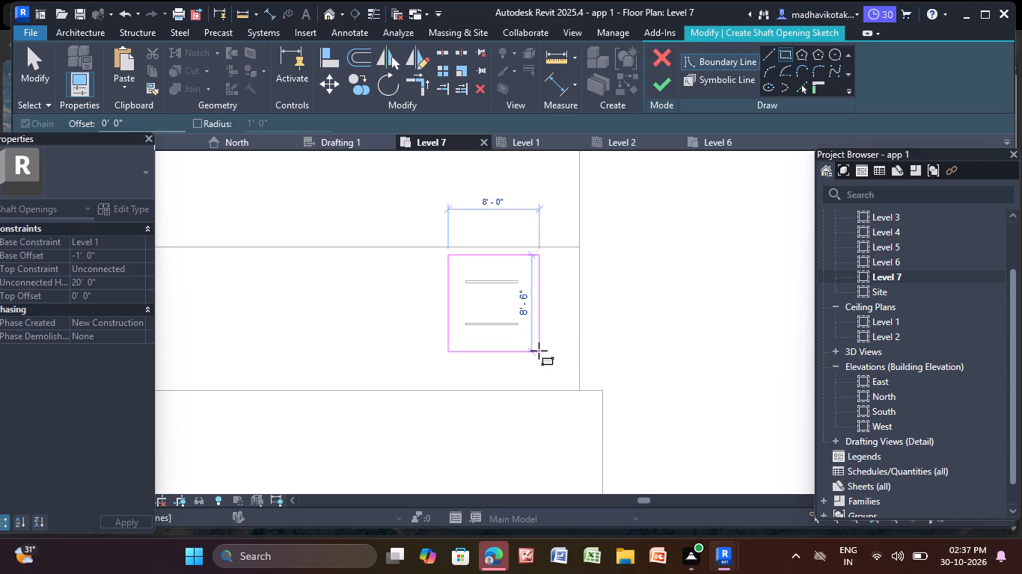
click(661, 80)
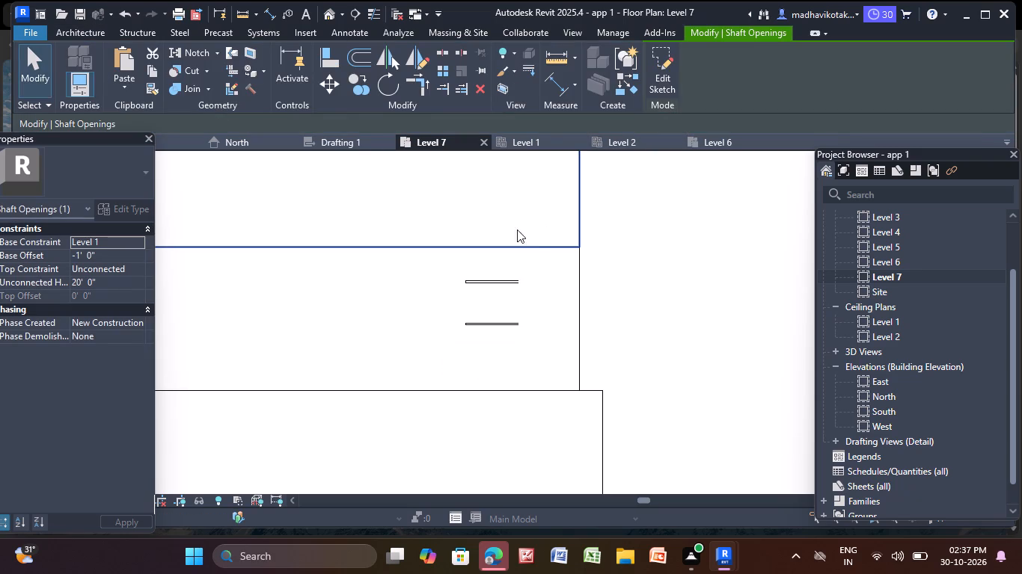
Create a shaft opening based at Level 7 with a rectangular boundary about 7'-6" by 9' around the stair railings on the roof.
click(332, 12)
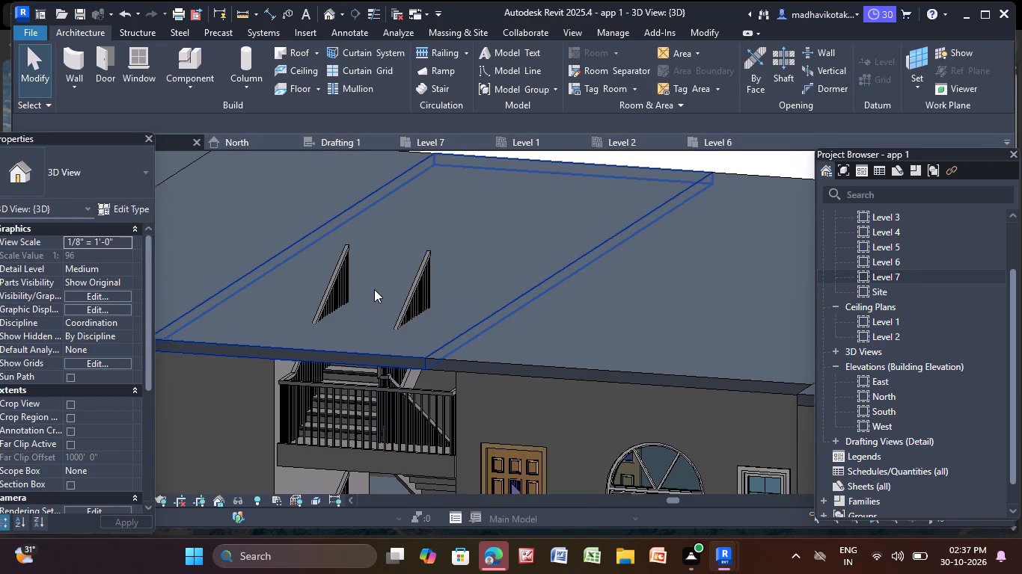
shift+middle_drag(444, 332, 483, 267)
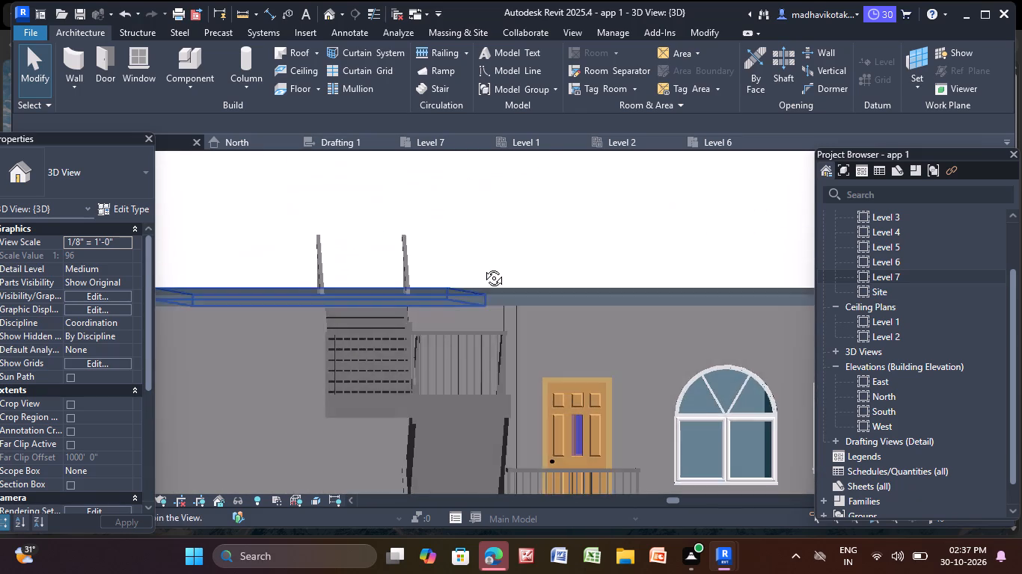
shift+middle_drag(483, 267, 449, 283)
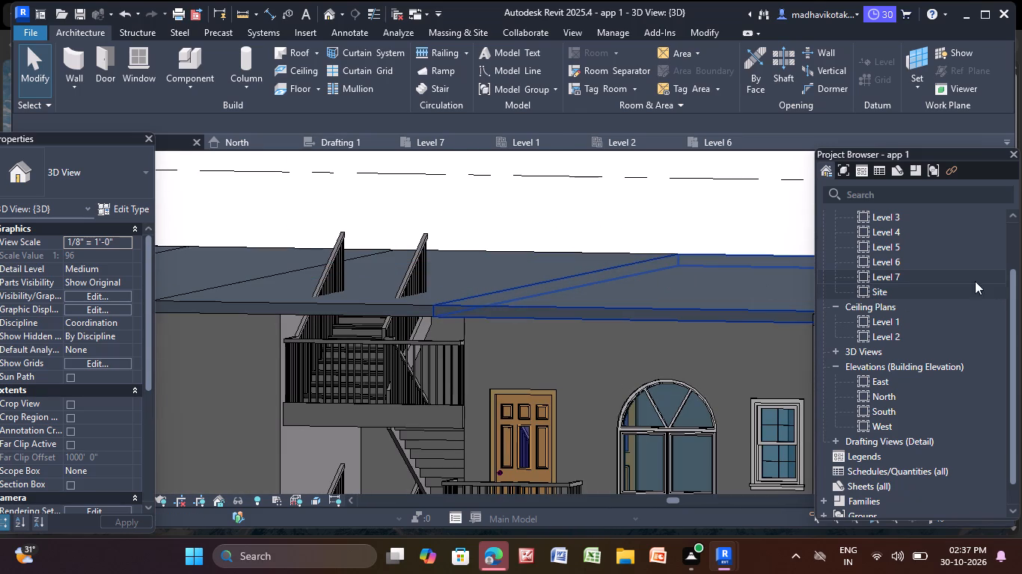
double_click(931, 274)
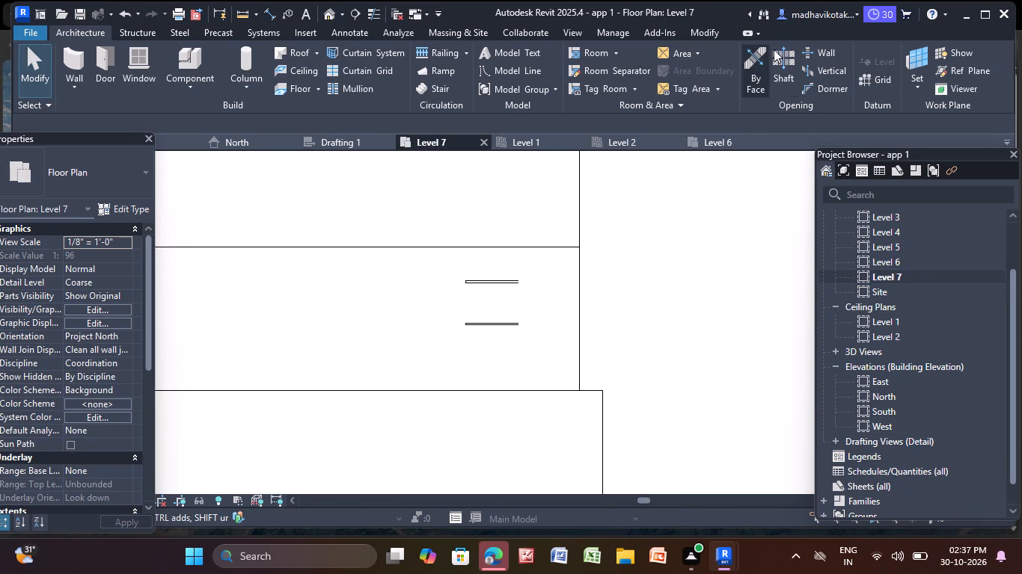
click(781, 49)
click(787, 49)
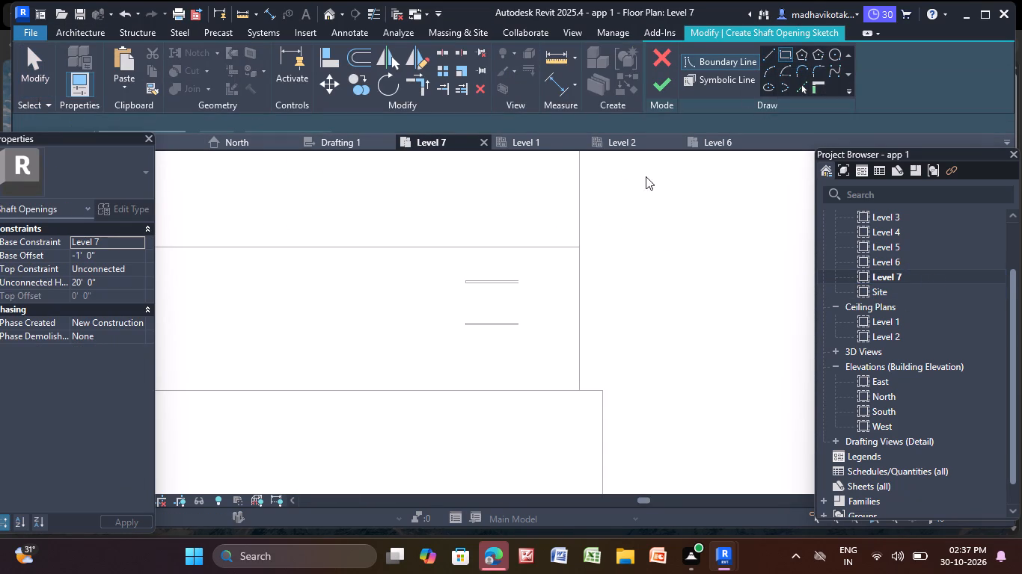
click(449, 254)
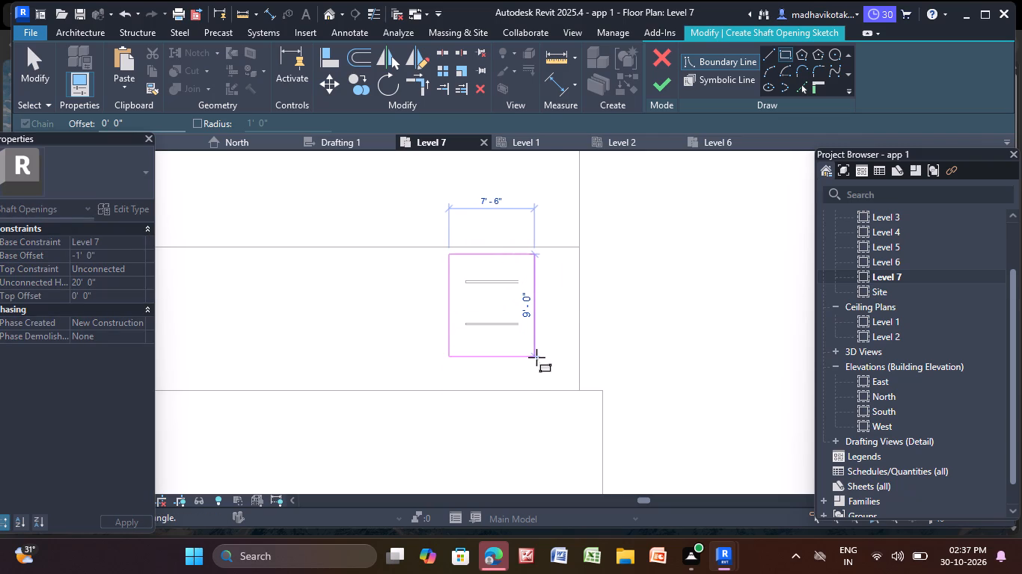
click(536, 357)
click(659, 87)
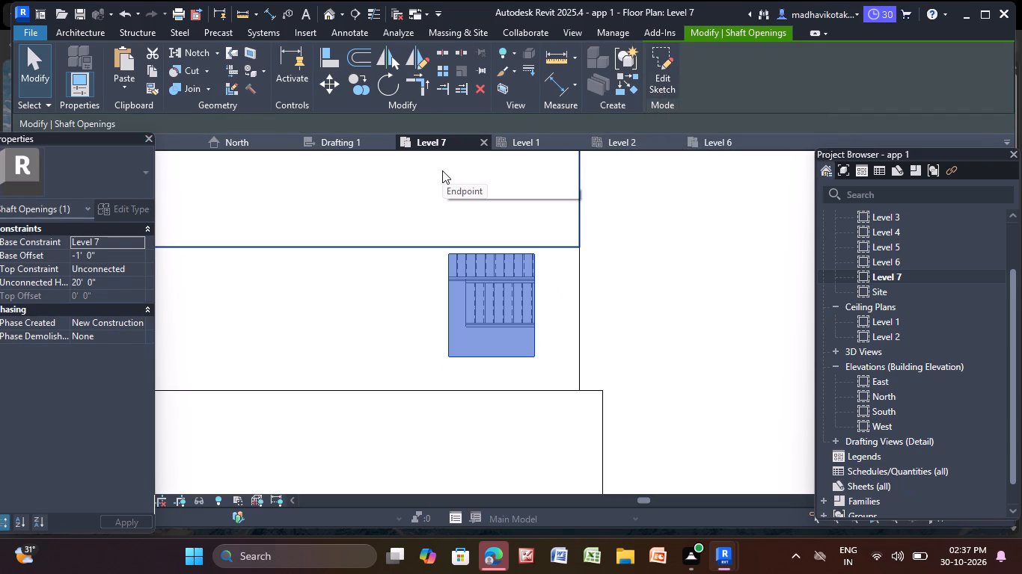
key(Escape)
Examine the roof opening around the top stair flight and its railings in 3D.
click(328, 10)
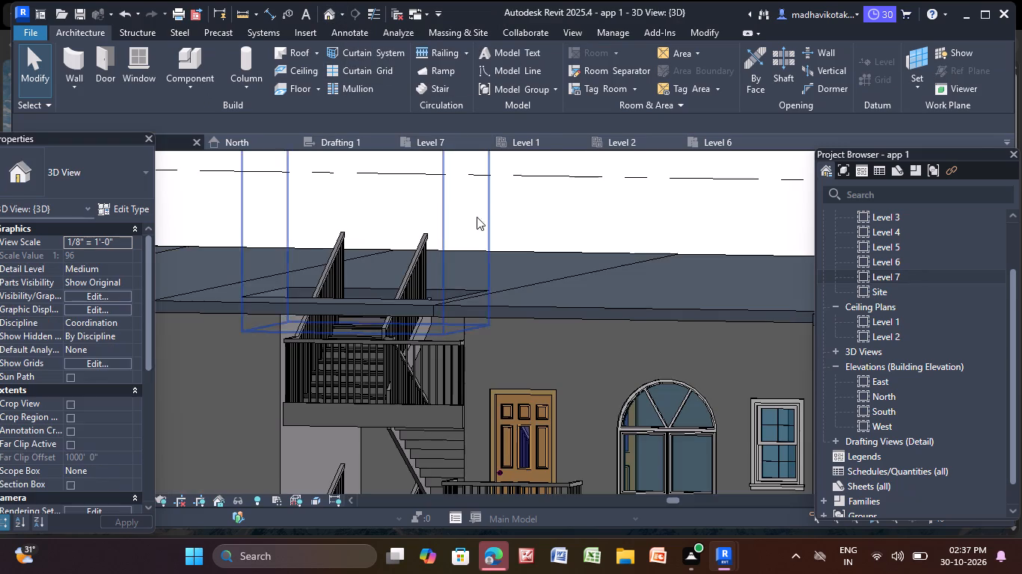
shift+middle_drag(533, 241, 406, 322)
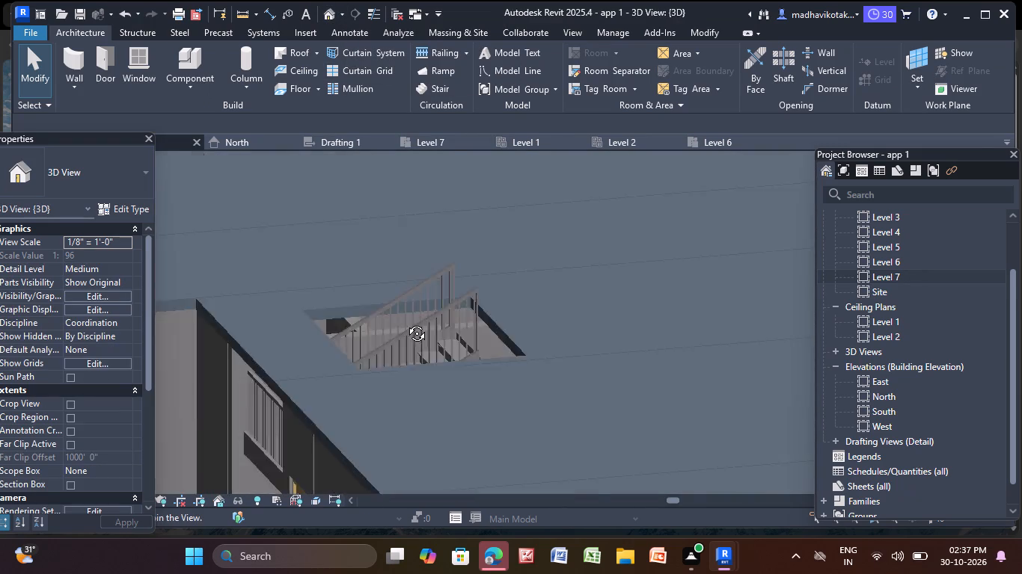
shift+middle_drag(406, 322, 345, 343)
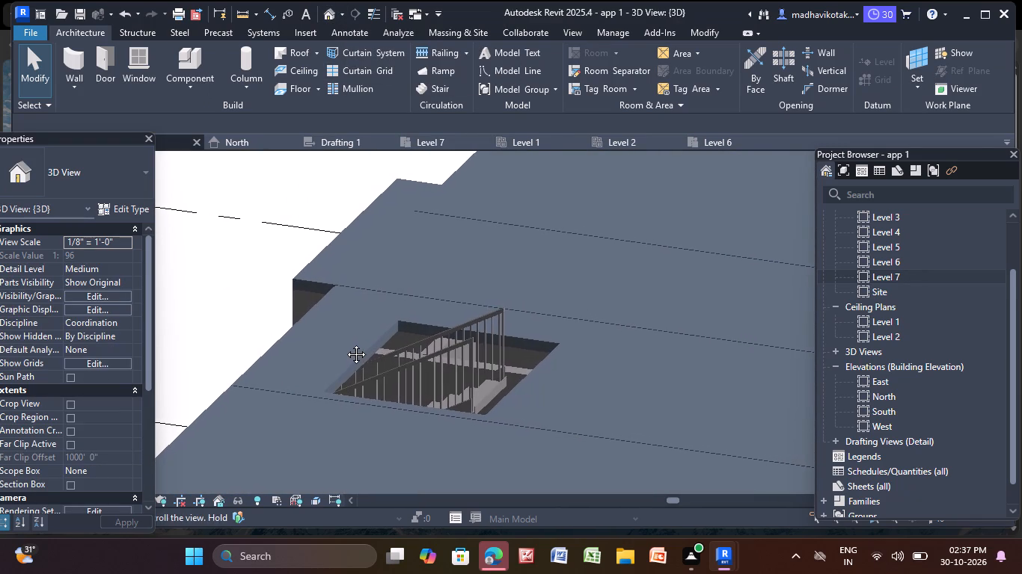
shift+middle_drag(345, 343, 342, 343)
scroll(538, 359, up, 4)
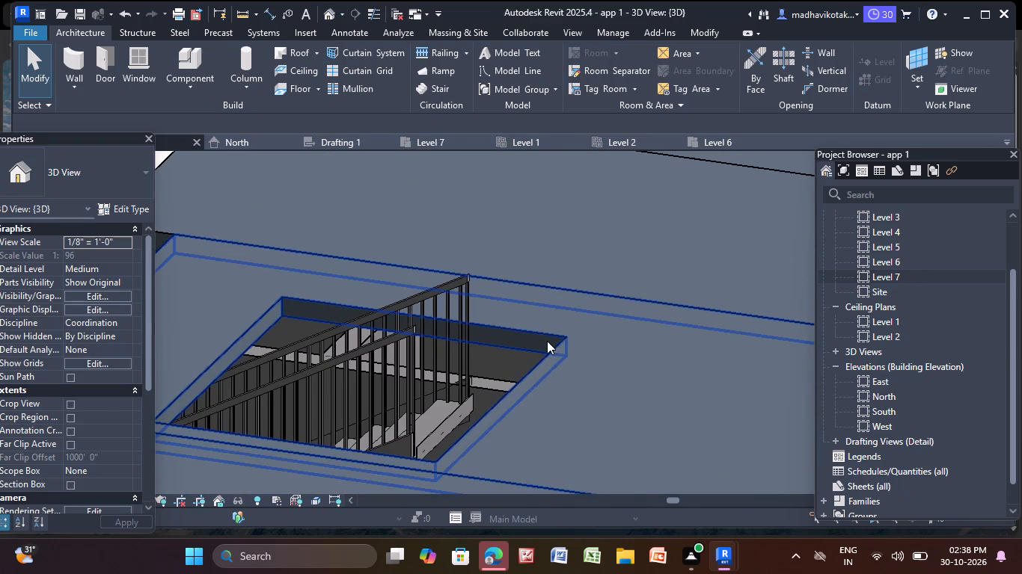
click(546, 341)
scroll(546, 342, down, 3)
key(Escape)
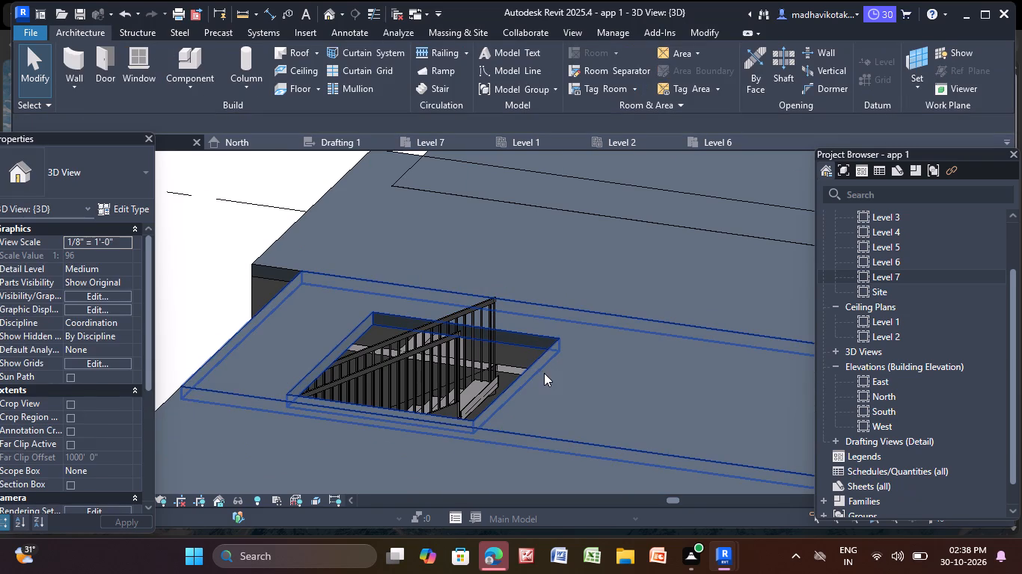
Extend the roof stair shaft opening's base down through all storeys to below ground, with a base offset of about -66'-4" from Level 7.
scroll(544, 377, down, 4)
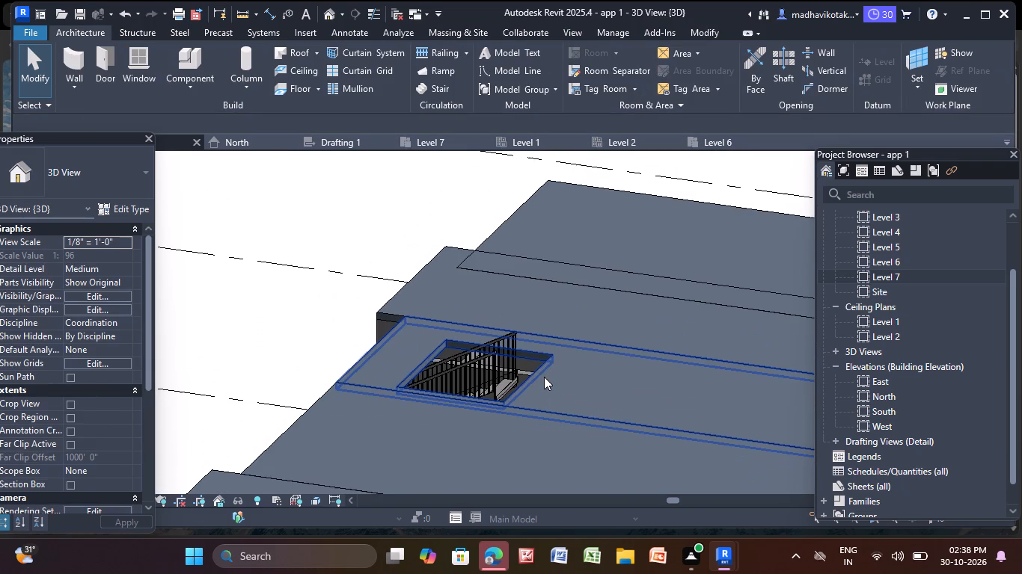
middle_drag(544, 377, 472, 451)
scroll(472, 451, down, 2)
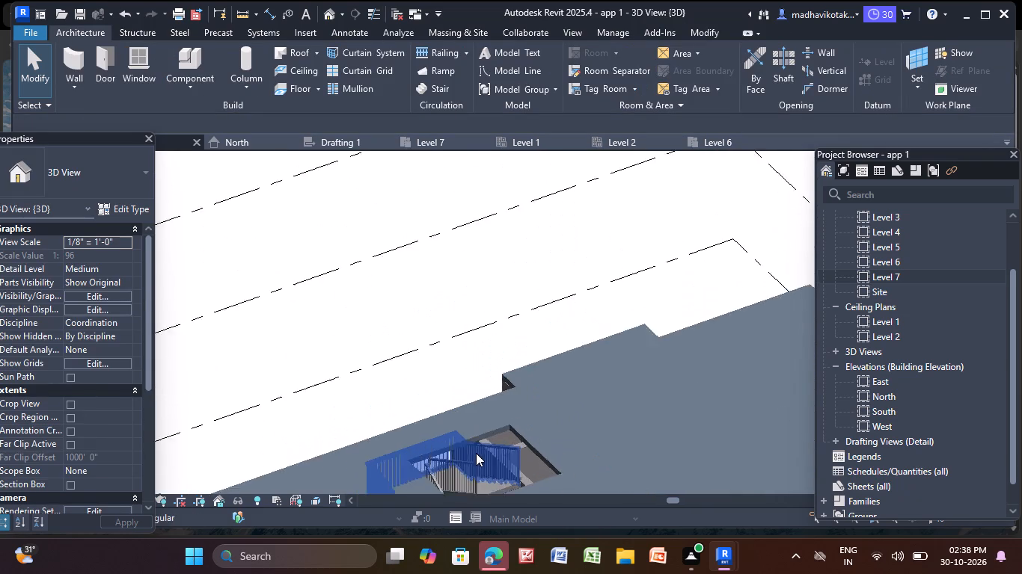
middle_drag(487, 458, 486, 294)
shift+middle_drag(429, 379, 672, 396)
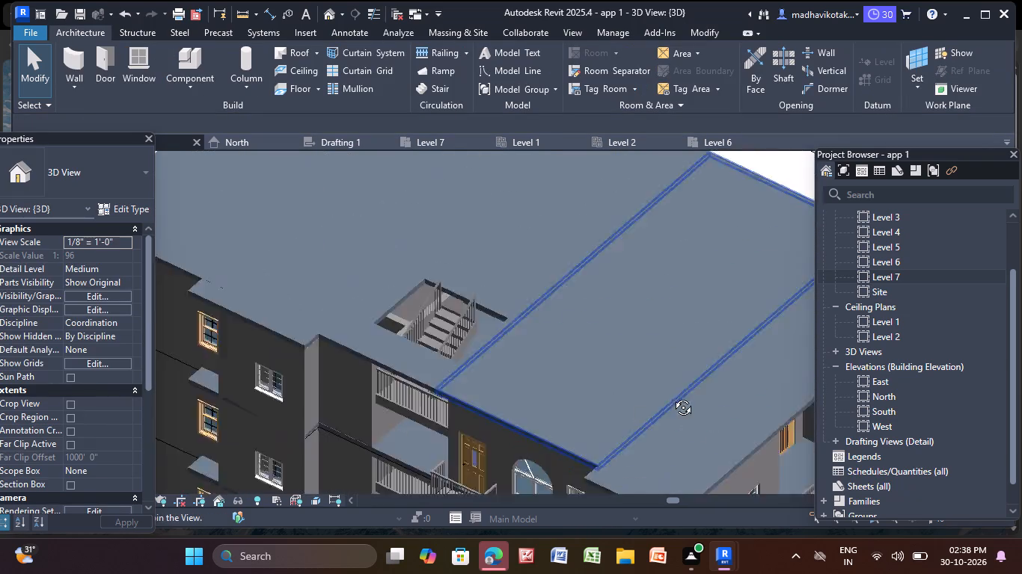
shift+middle_drag(672, 396, 693, 258)
middle_drag(532, 234, 539, 299)
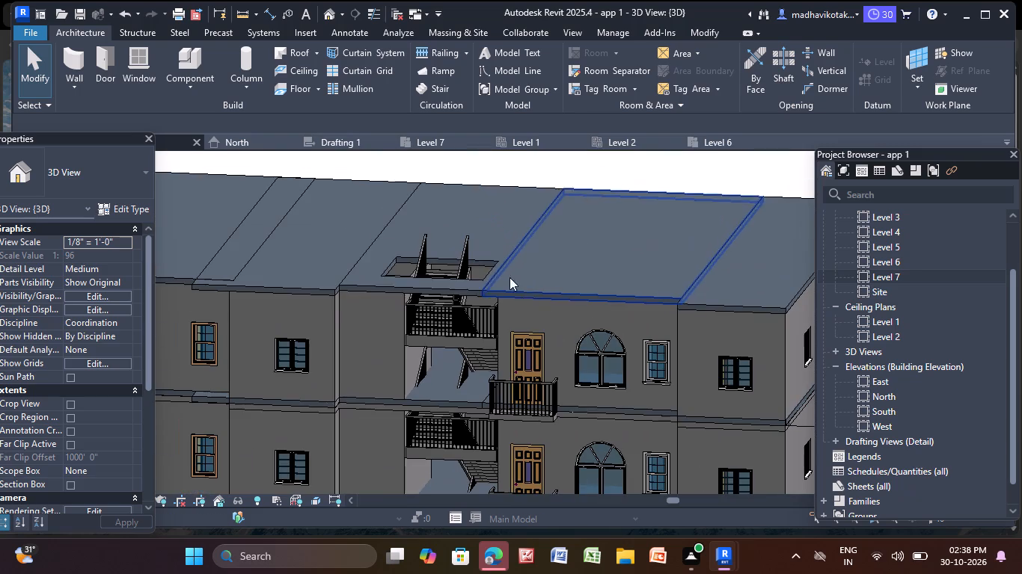
click(439, 231)
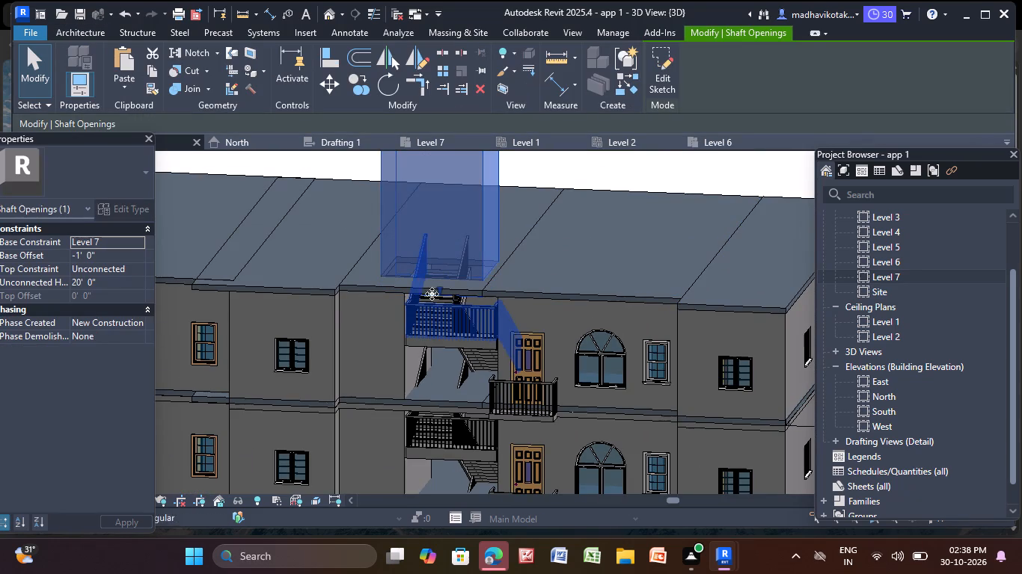
scroll(427, 419, down, 2)
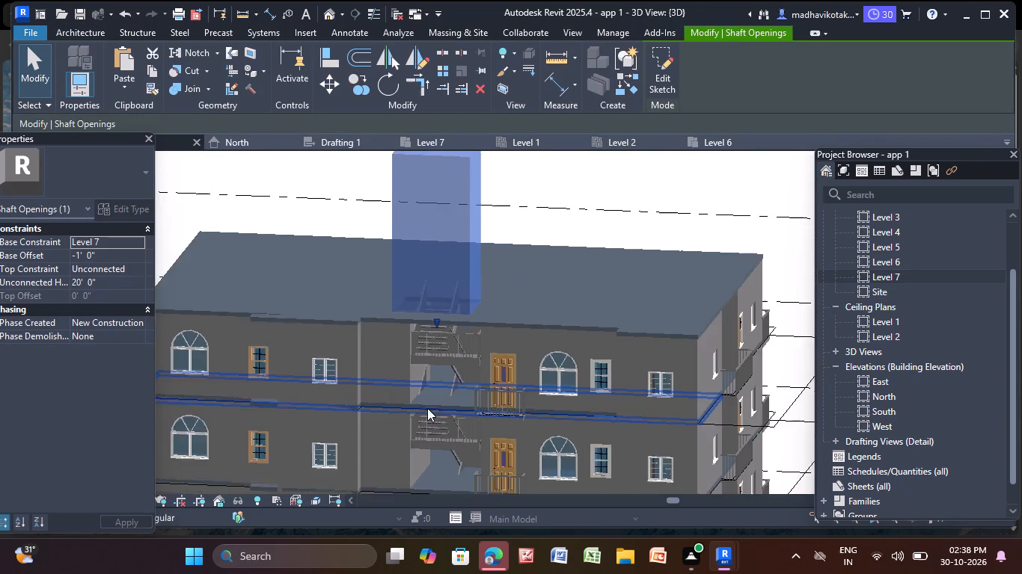
middle_drag(426, 407, 436, 281)
scroll(431, 274, down, 6)
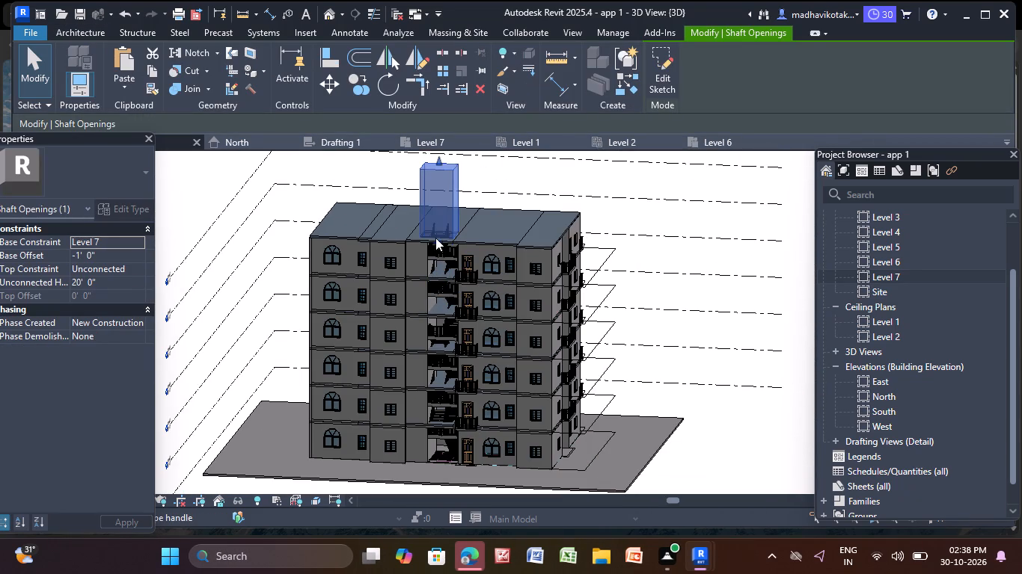
scroll(445, 244, up, 4)
drag(434, 240, 453, 482)
middle_drag(469, 444, 480, 316)
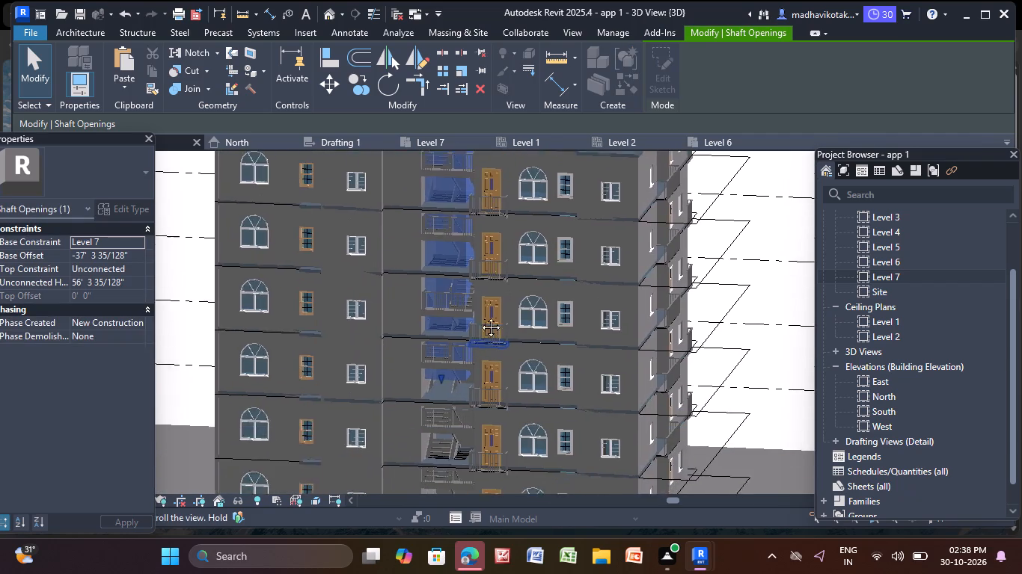
middle_drag(480, 316, 480, 186)
drag(444, 215, 452, 309)
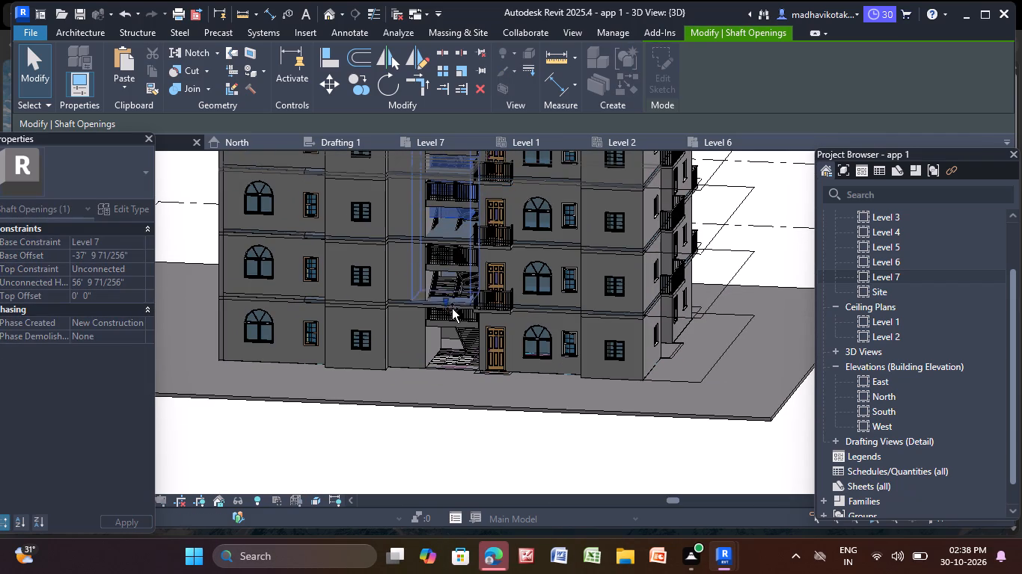
drag(452, 309, 457, 324)
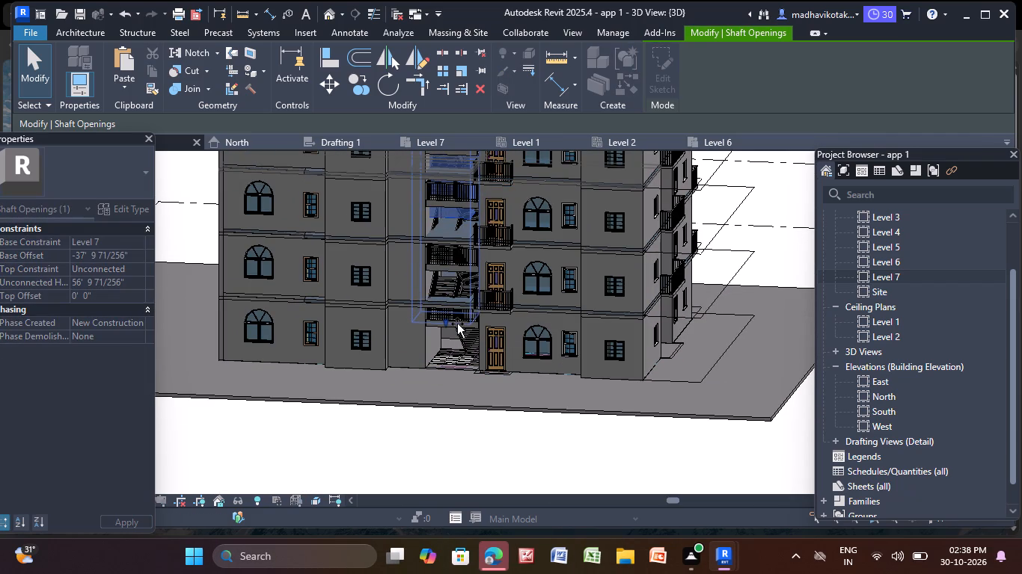
drag(457, 324, 462, 330)
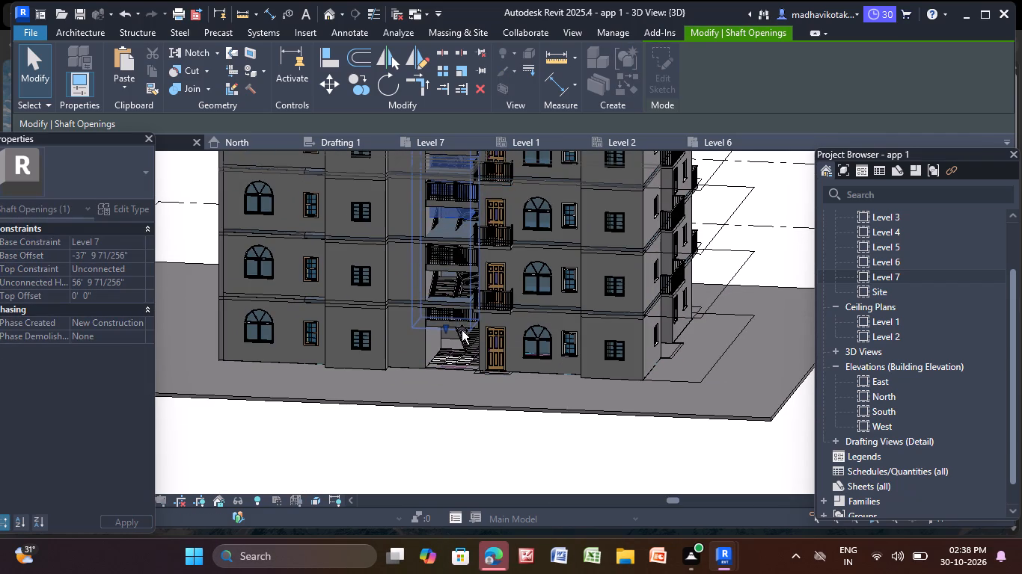
drag(462, 330, 469, 368)
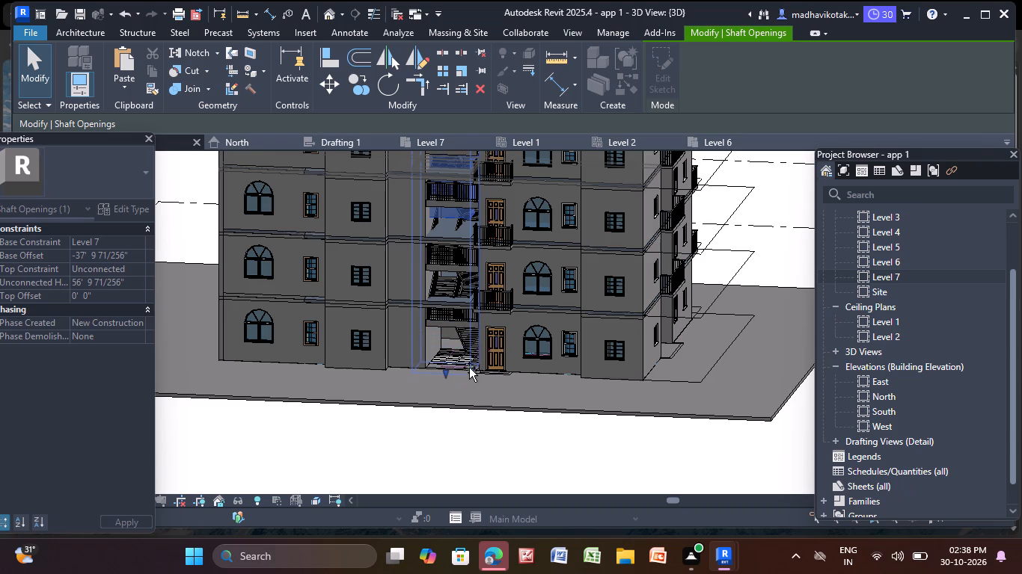
drag(469, 368, 459, 385)
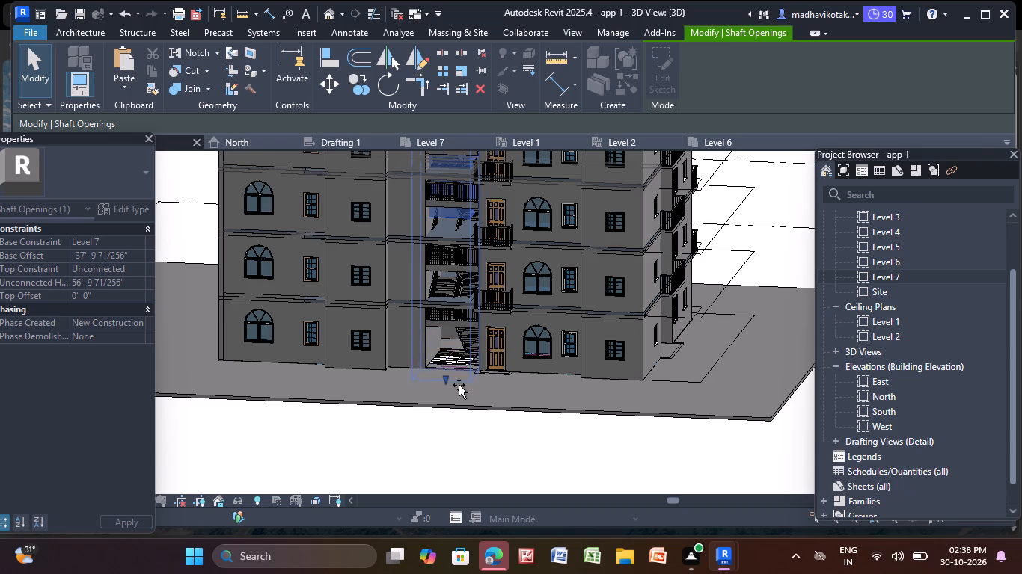
drag(459, 385, 453, 408)
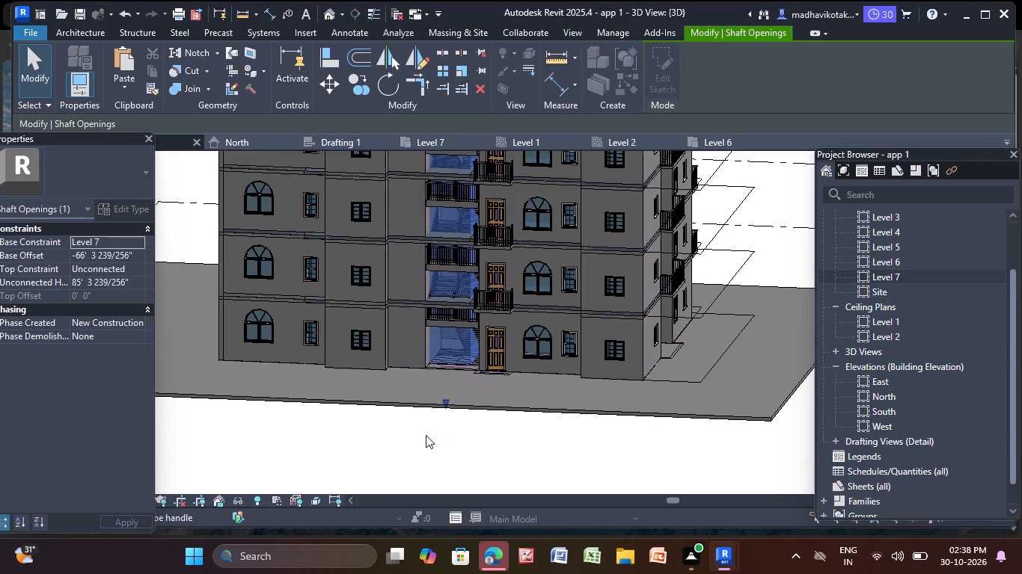
click(426, 435)
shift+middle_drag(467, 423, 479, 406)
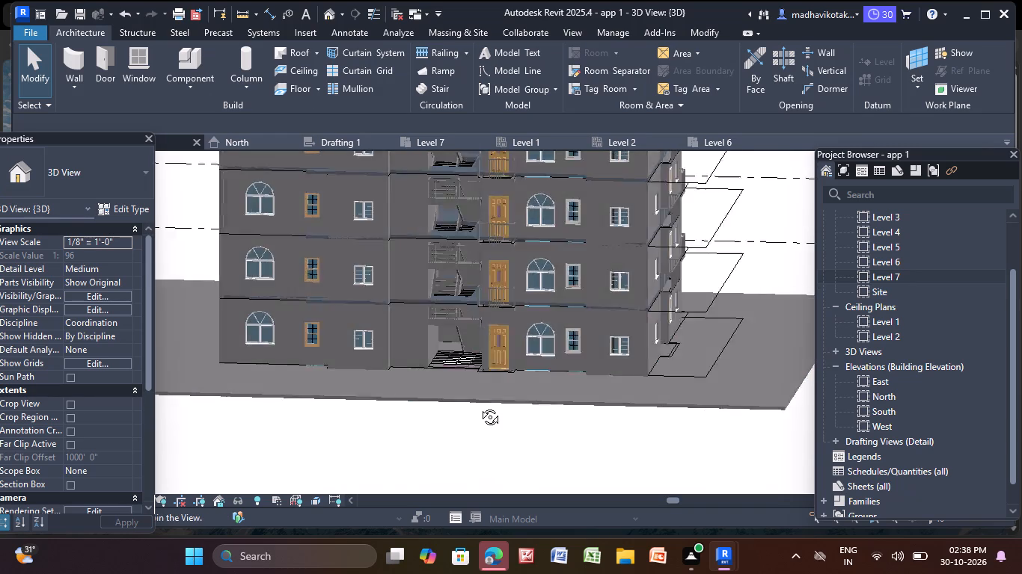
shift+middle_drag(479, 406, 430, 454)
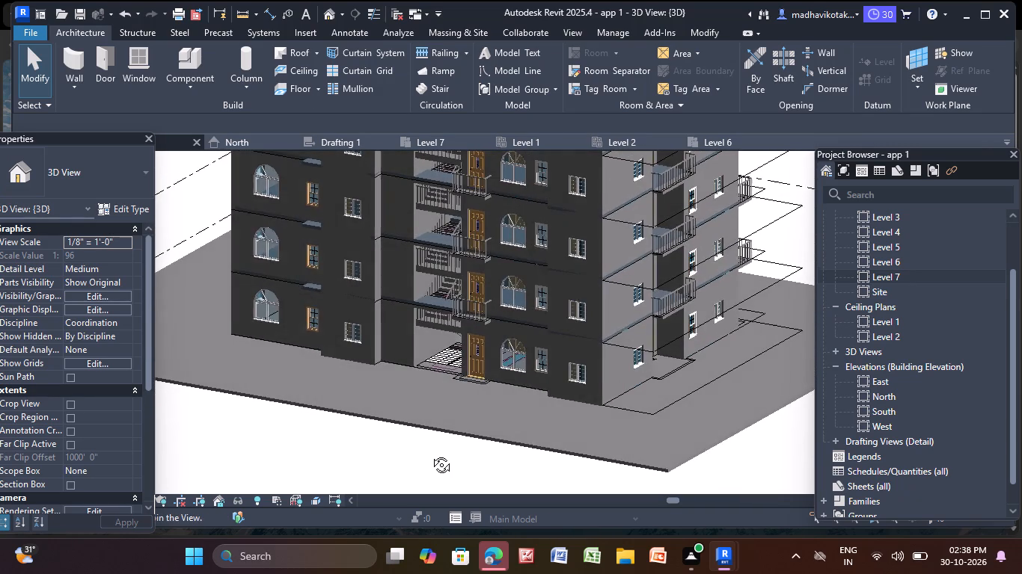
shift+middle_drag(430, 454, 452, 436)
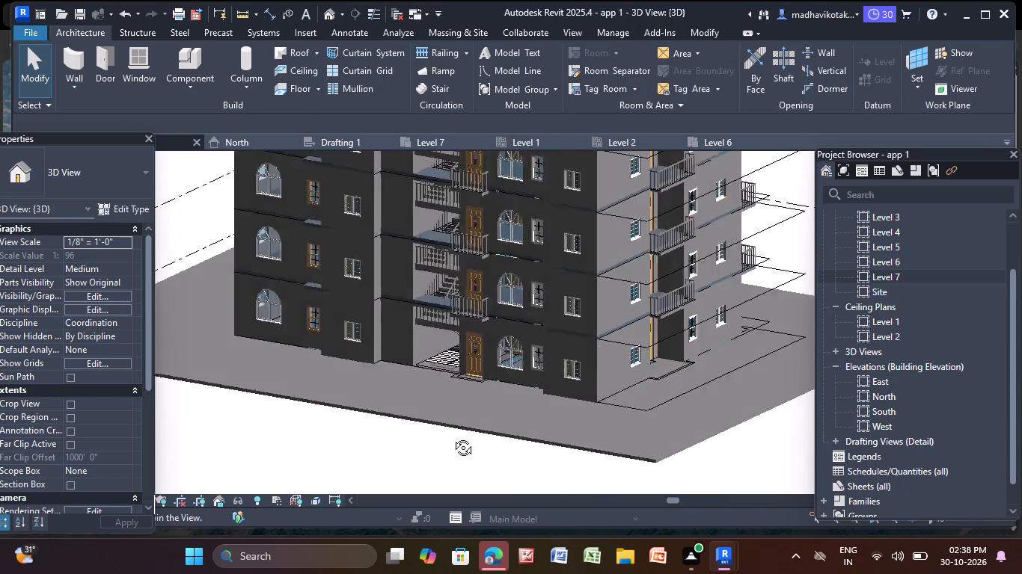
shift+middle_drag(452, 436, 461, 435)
Set the canvas color scheme to Dark in the application options.
click(37, 30)
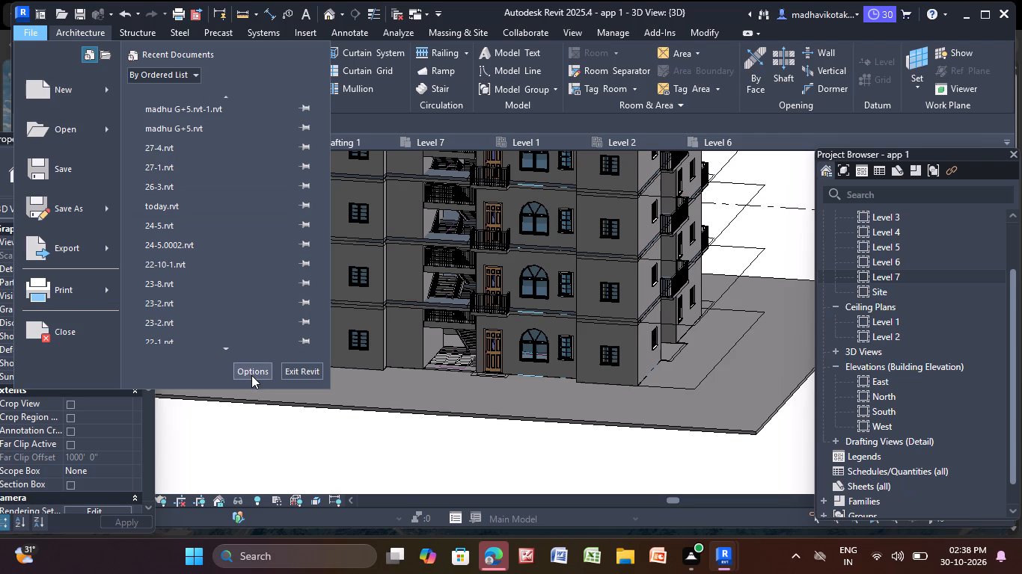
click(251, 375)
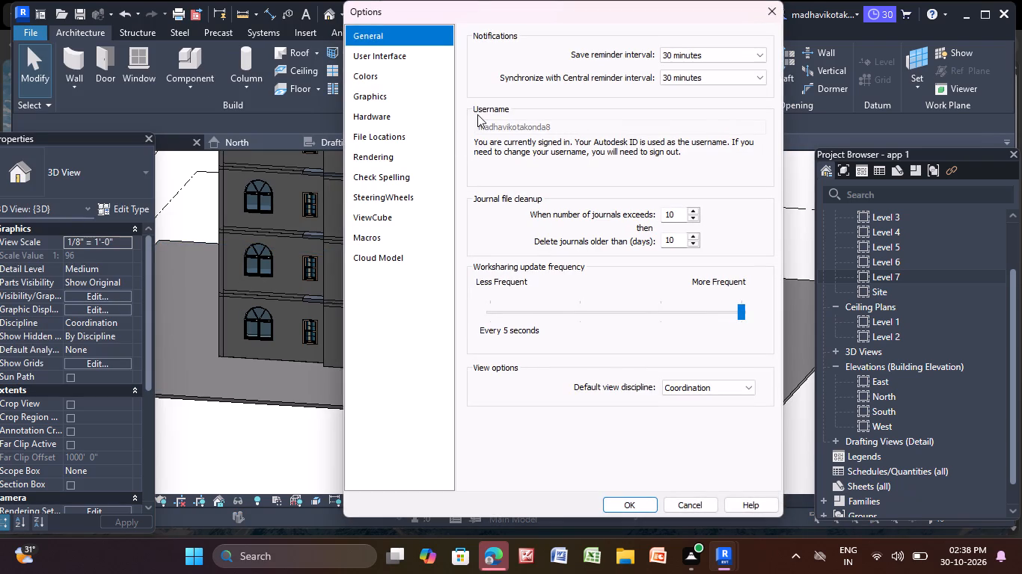
click(378, 80)
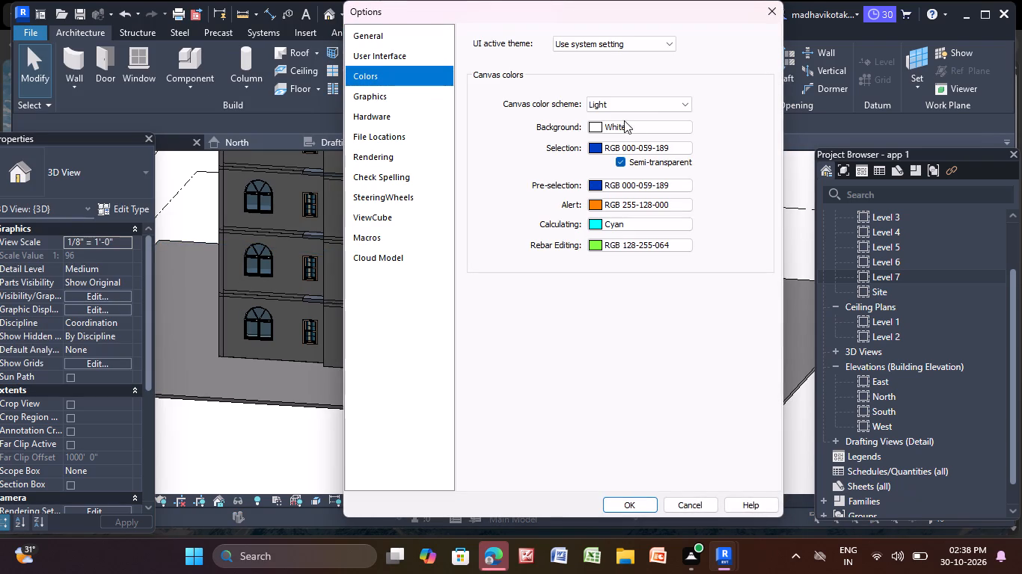
click(651, 105)
click(641, 120)
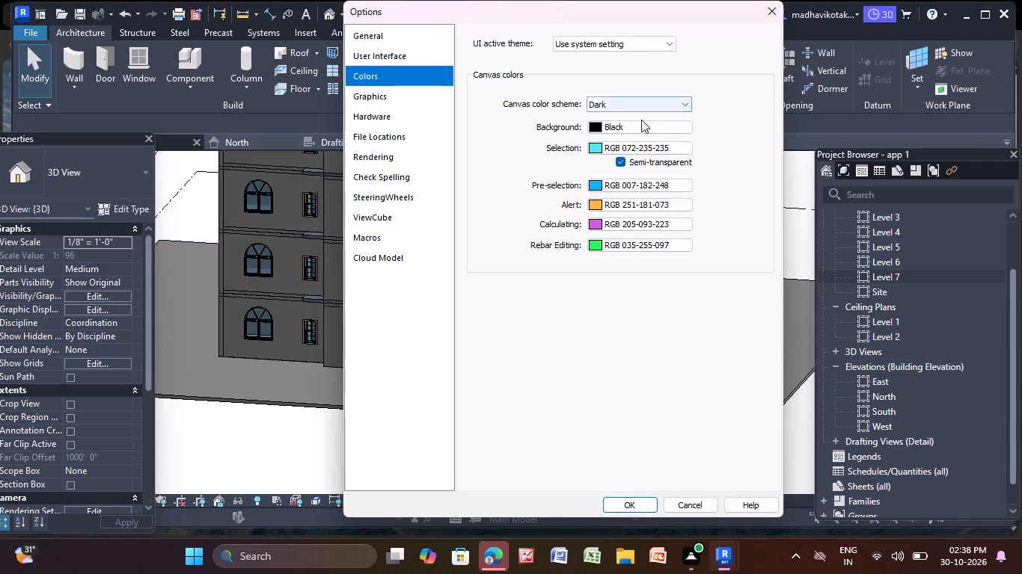
click(626, 504)
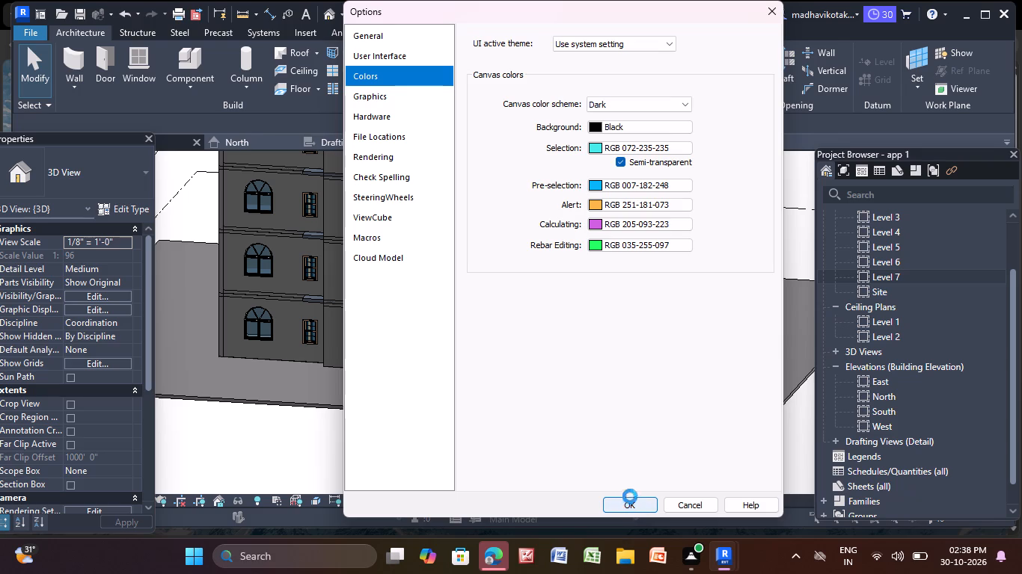
key(Escape)
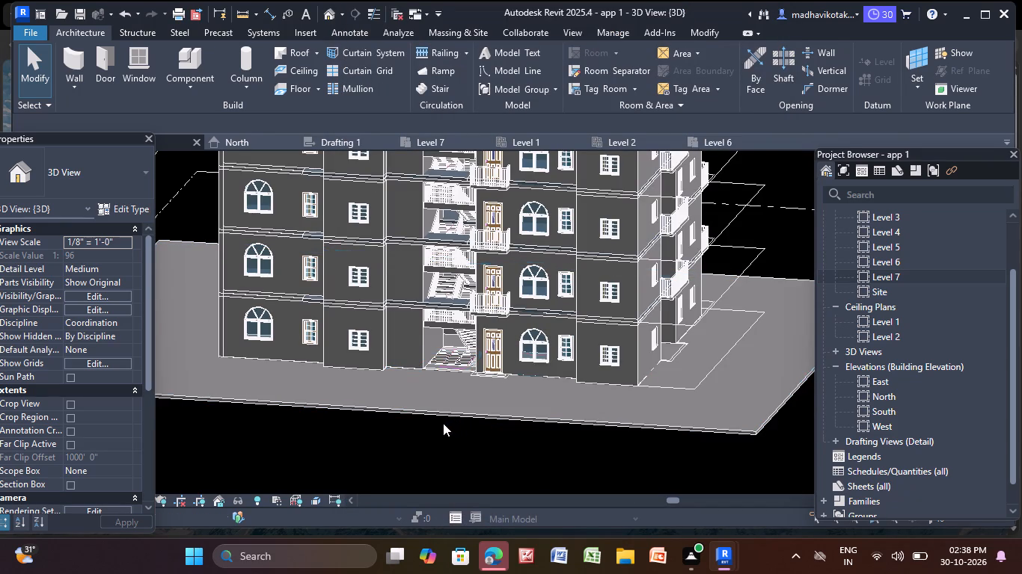
Examine the stair flights, railings and floor edges in the stair bay across all storeys in 3D, along with the adjoining ground-floor wall.
scroll(439, 415, down, 4)
middle_click(416, 389)
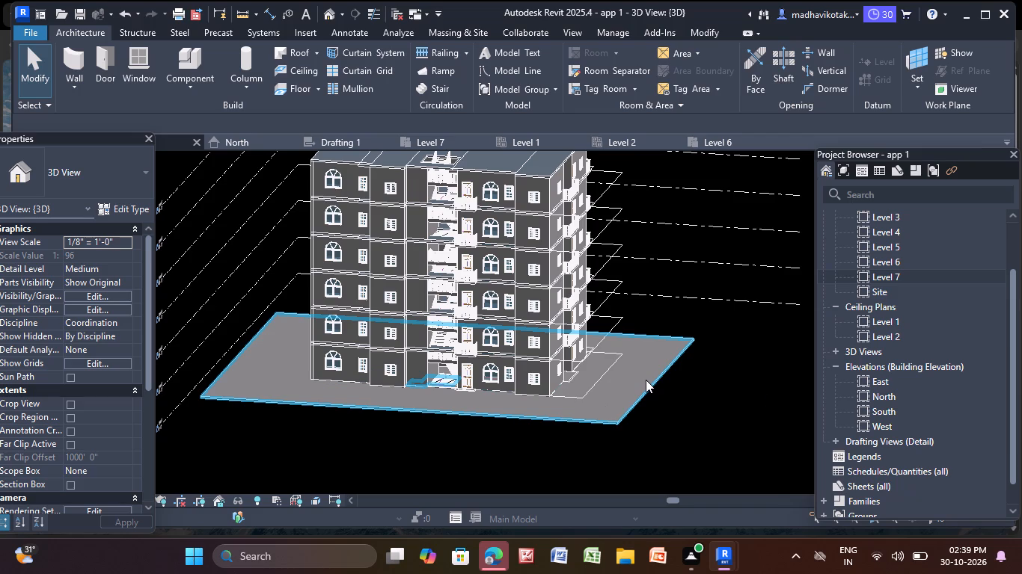
scroll(423, 348, up, 5)
scroll(483, 306, up, 4)
shift+middle_drag(472, 309, 477, 284)
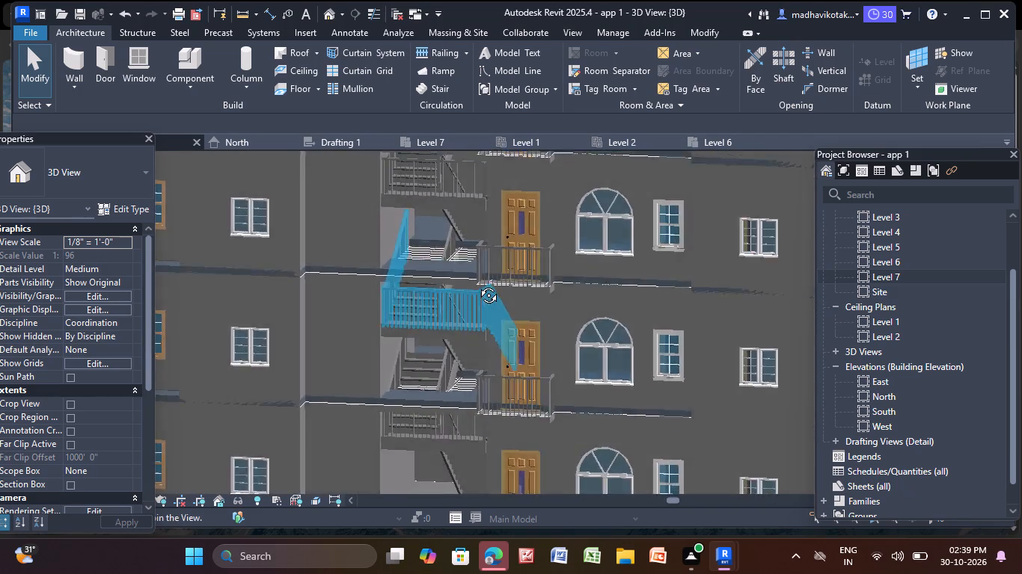
shift+middle_drag(477, 284, 504, 293)
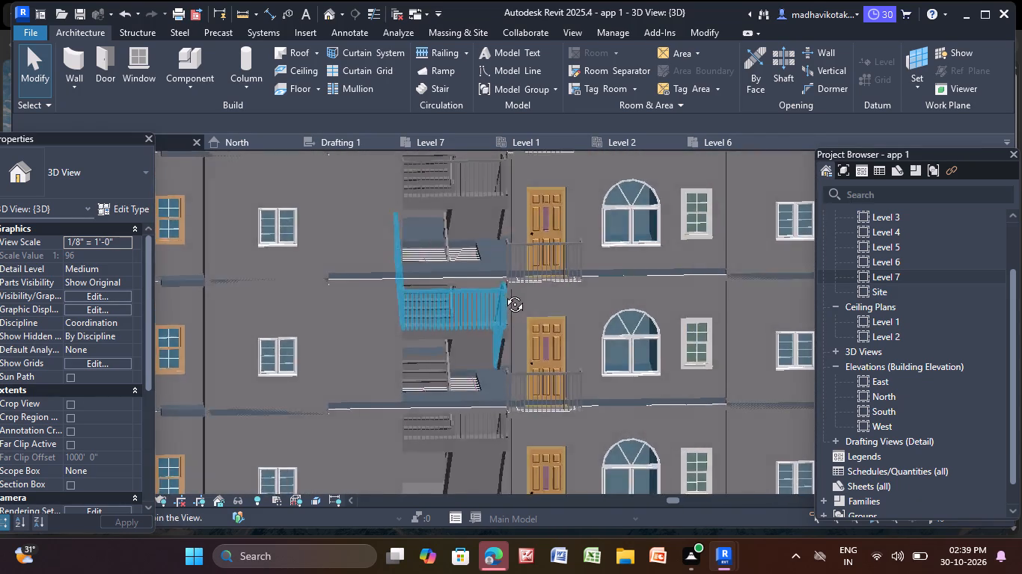
shift+middle_drag(504, 293, 470, 436)
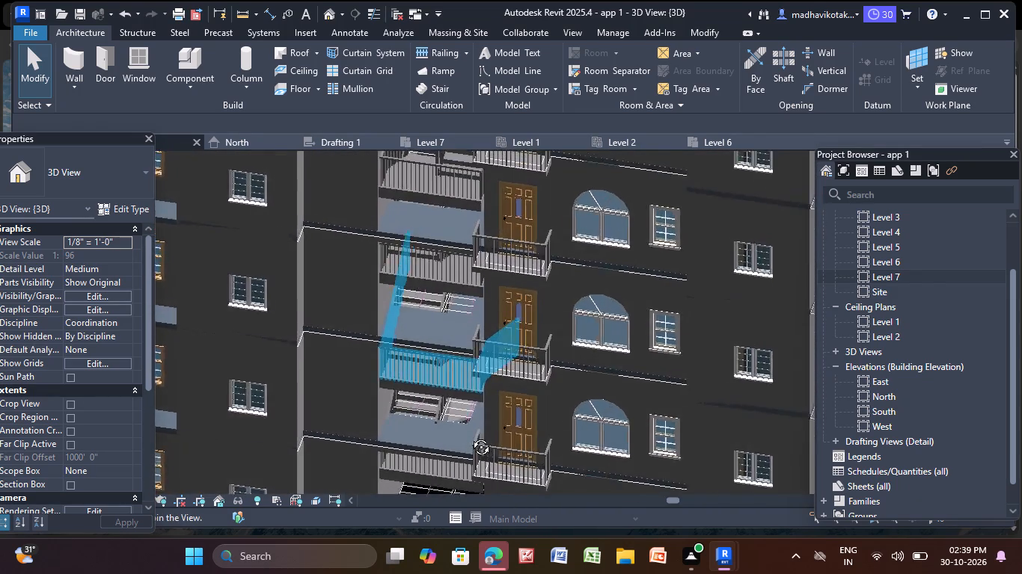
shift+middle_drag(470, 436, 480, 422)
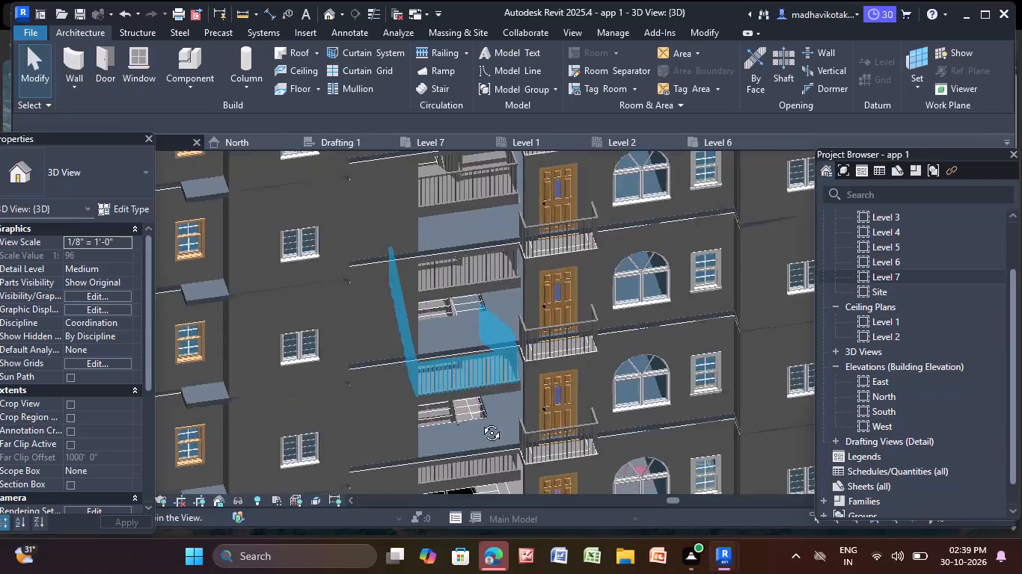
shift+middle_drag(480, 422, 503, 233)
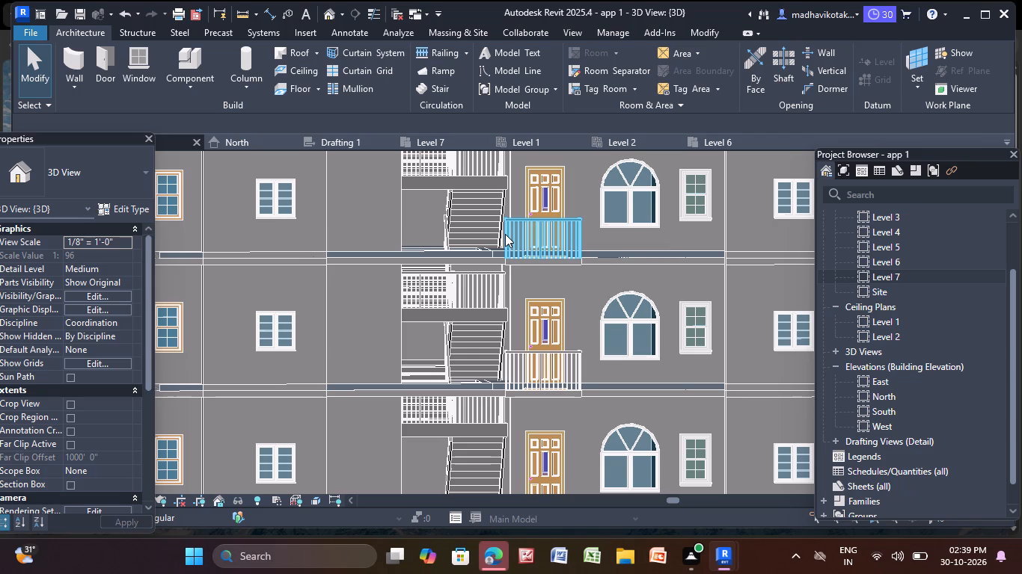
scroll(507, 235, down, 6)
scroll(485, 315, down, 1)
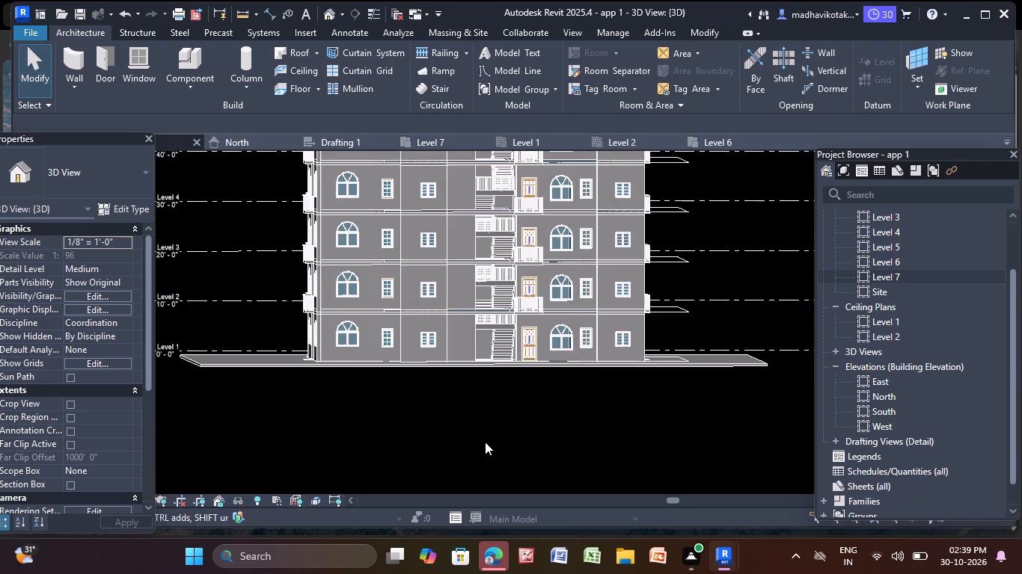
middle_drag(483, 442, 471, 480)
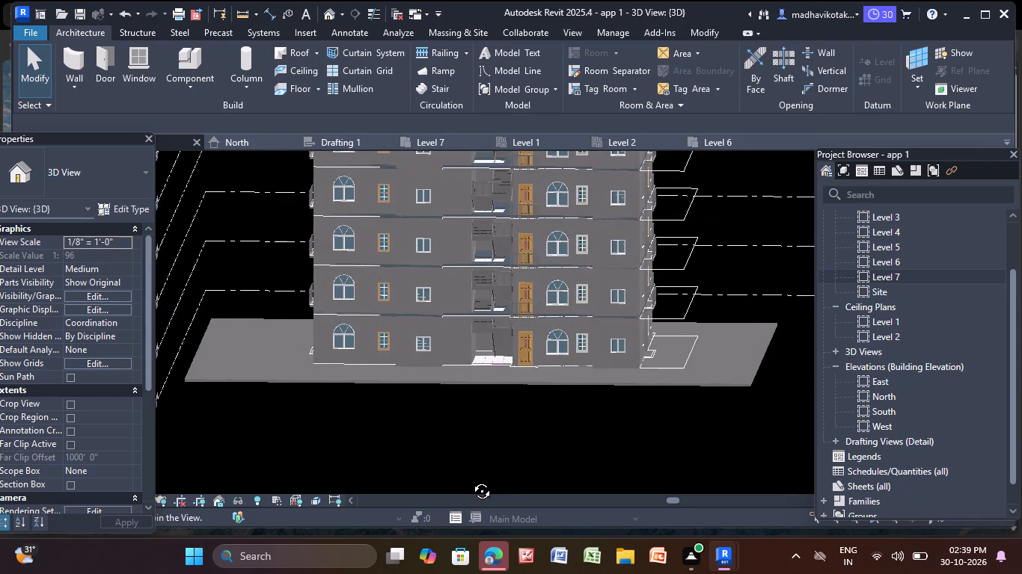
middle_drag(471, 480, 515, 483)
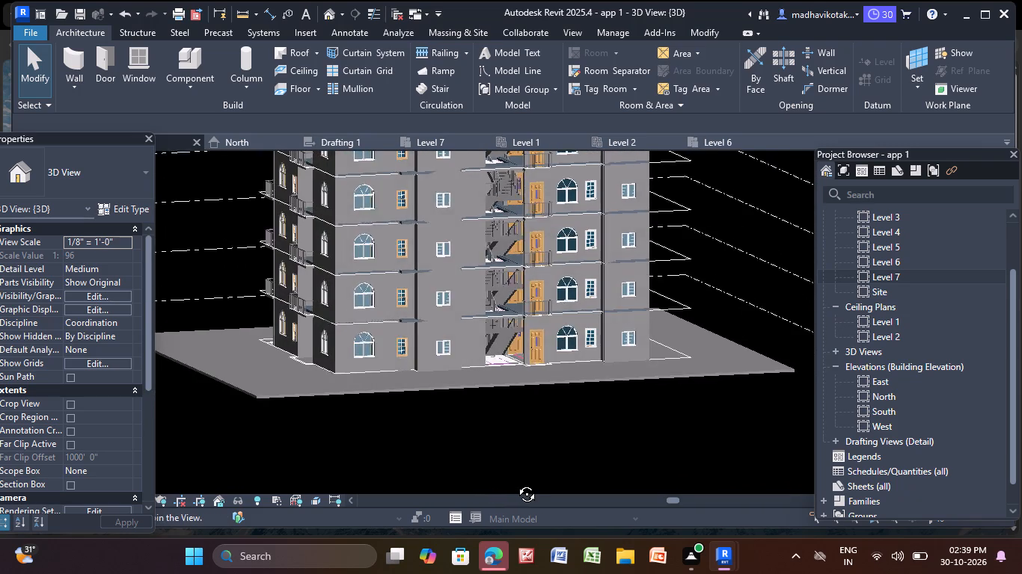
middle_drag(515, 483, 497, 460)
scroll(469, 351, up, 5)
click(461, 320)
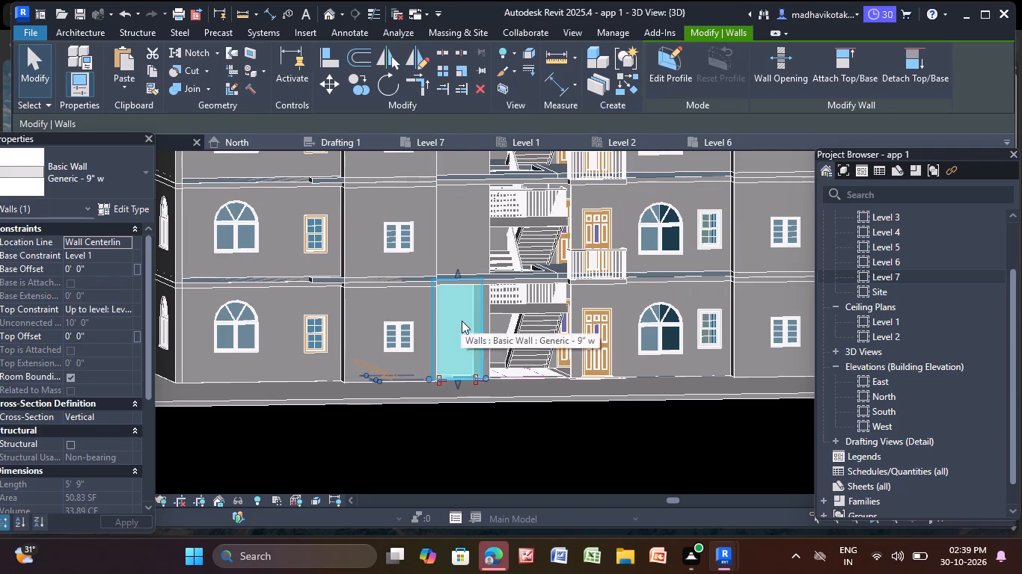
middle_drag(482, 340, 445, 365)
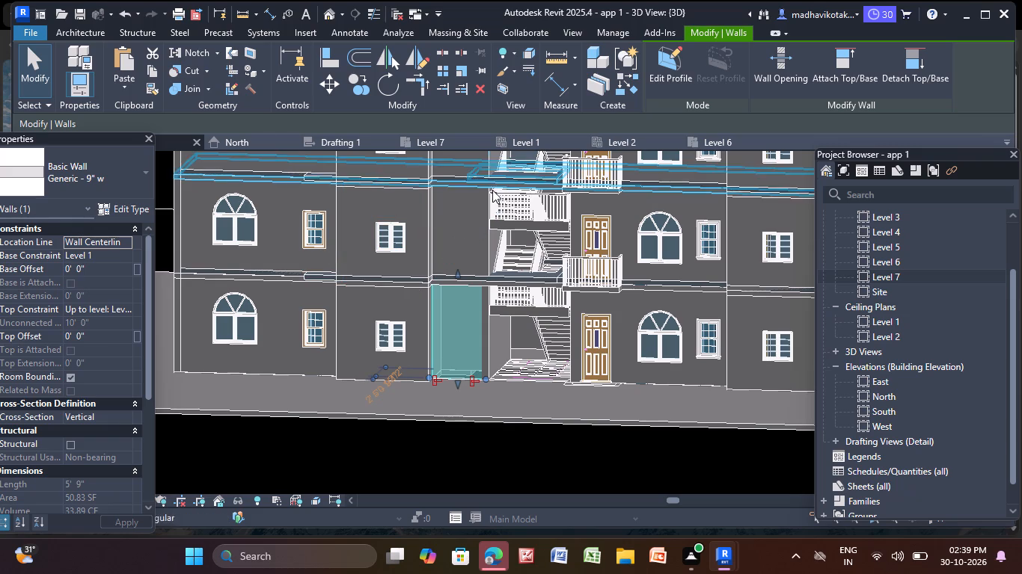
key(Escape)
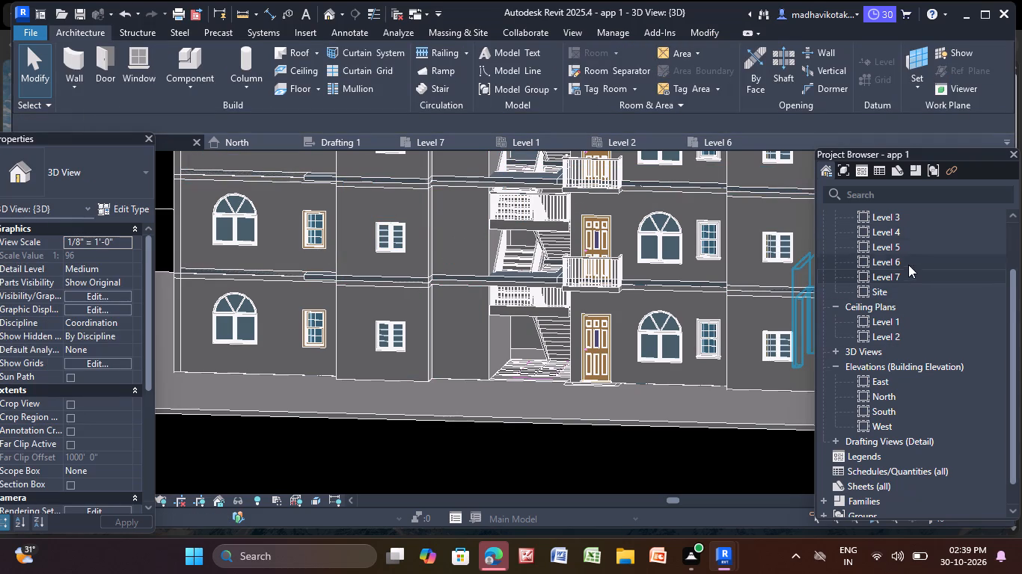
Create a rectangular shaft opening on the Level 1 plan along the lift room's inner wall faces, about 5'-1" deep.
scroll(902, 212, up, 7)
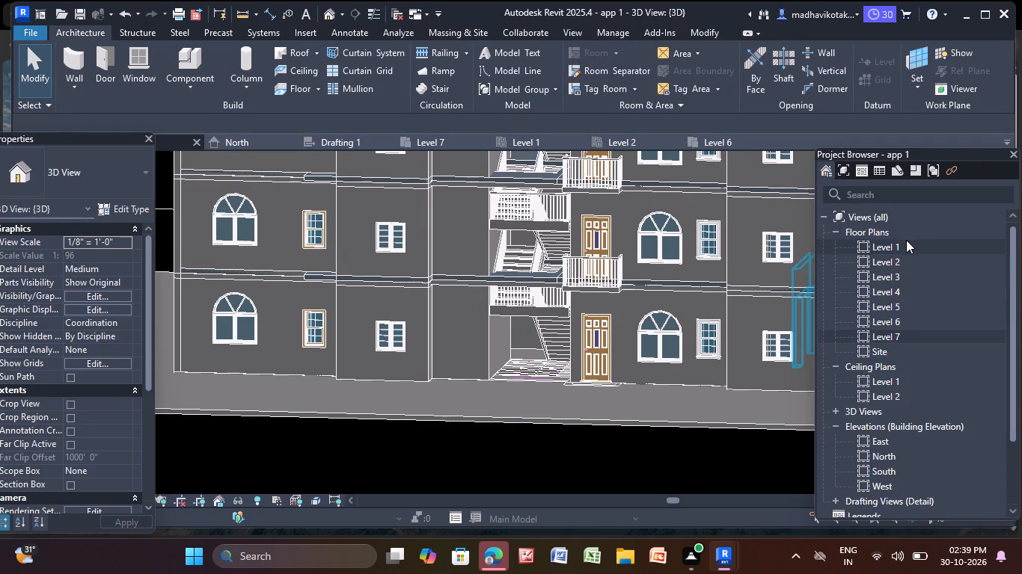
double_click(903, 247)
scroll(430, 446, down, 1)
middle_drag(421, 440, 319, 312)
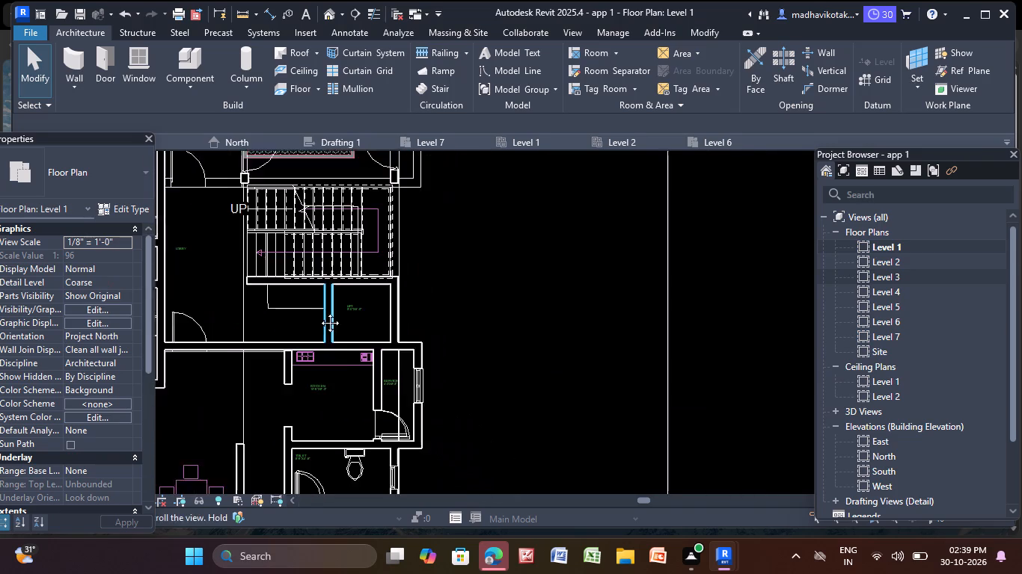
middle_drag(319, 312, 316, 309)
scroll(384, 307, up, 5)
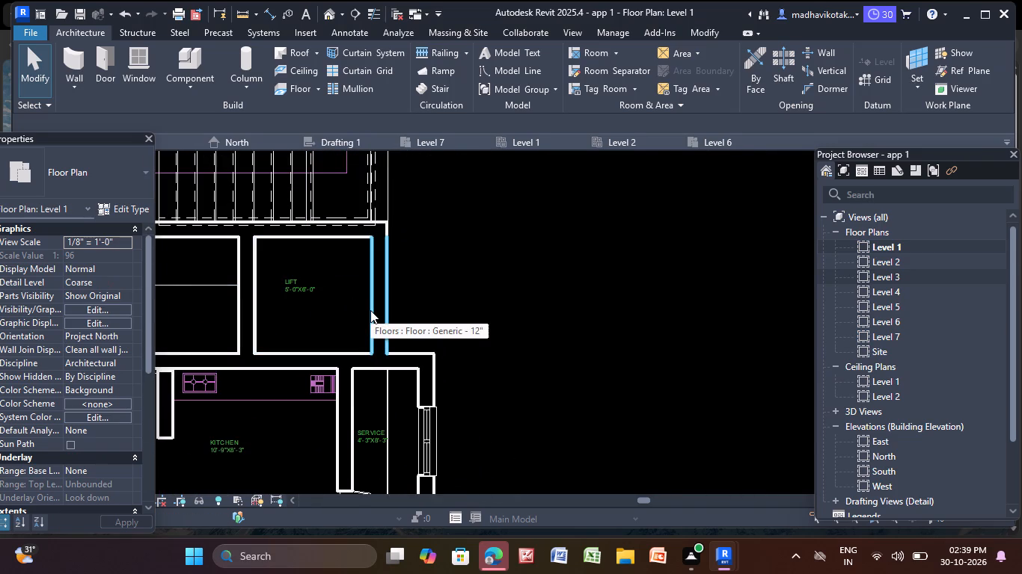
click(786, 47)
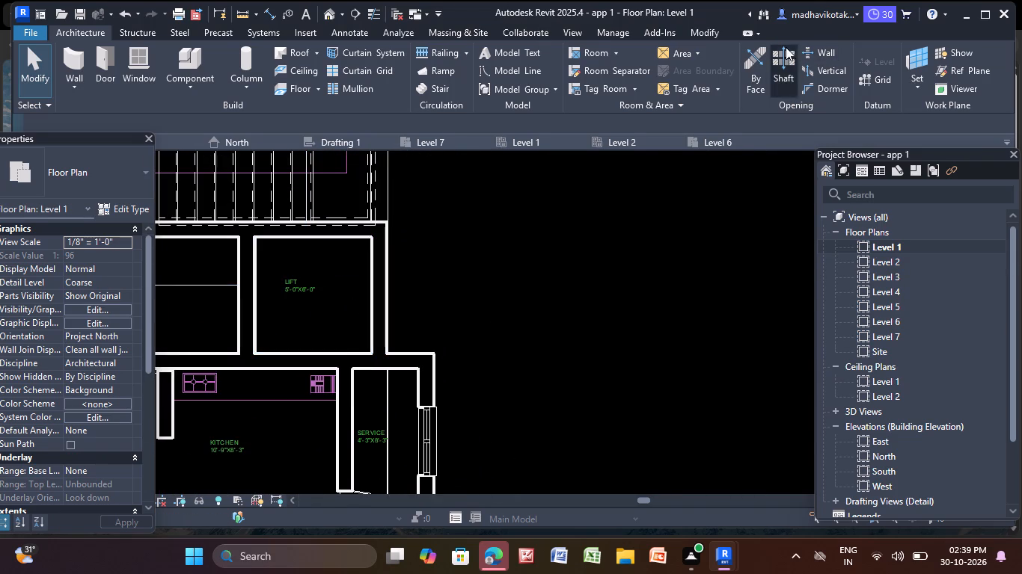
click(784, 54)
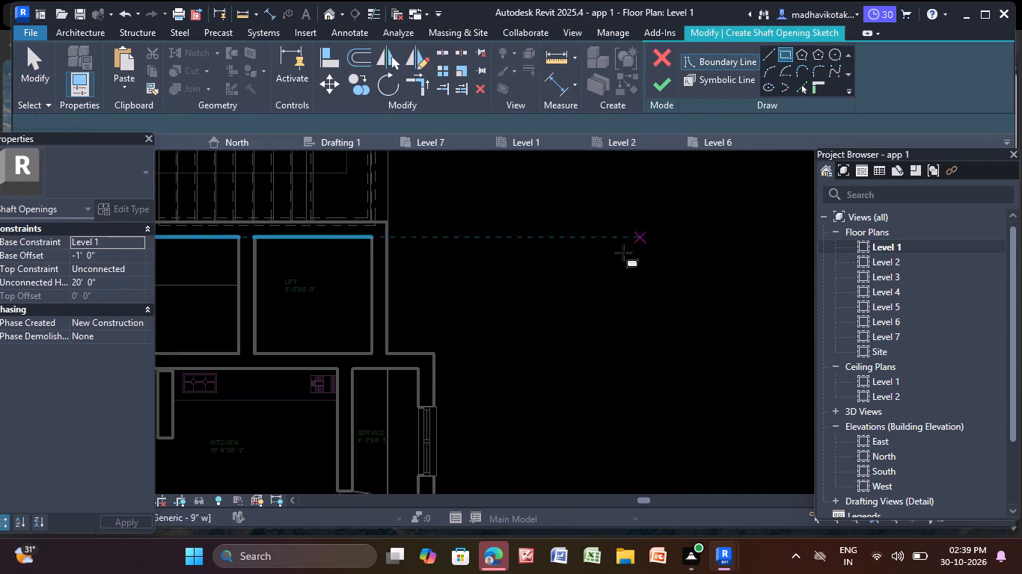
scroll(259, 239, up, 2)
click(258, 238)
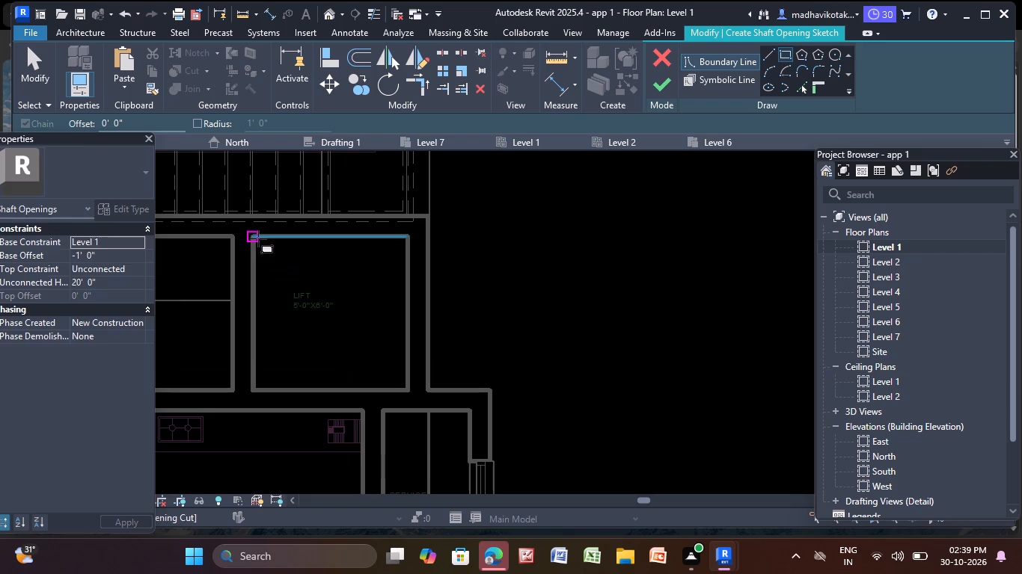
click(403, 389)
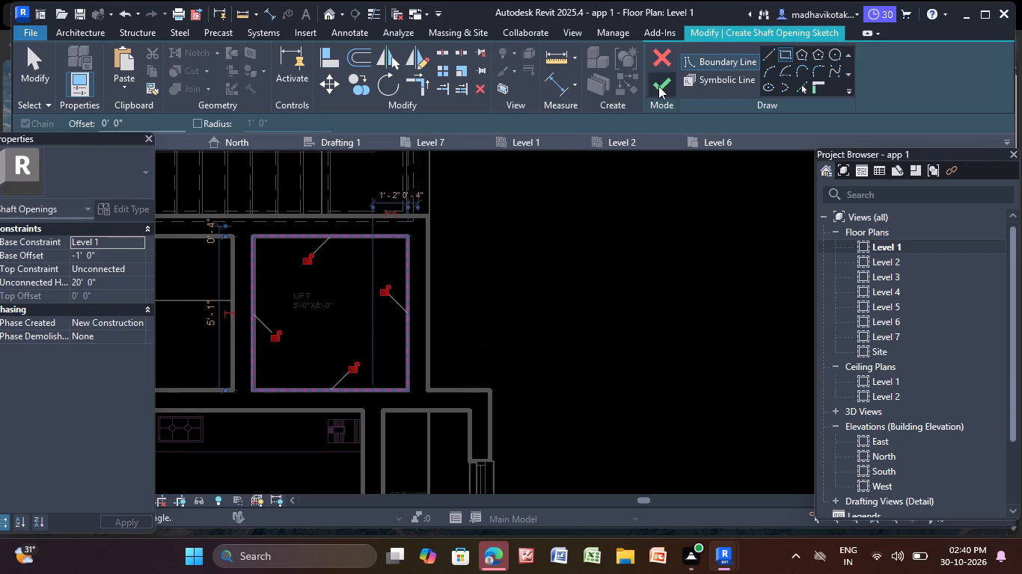
click(658, 86)
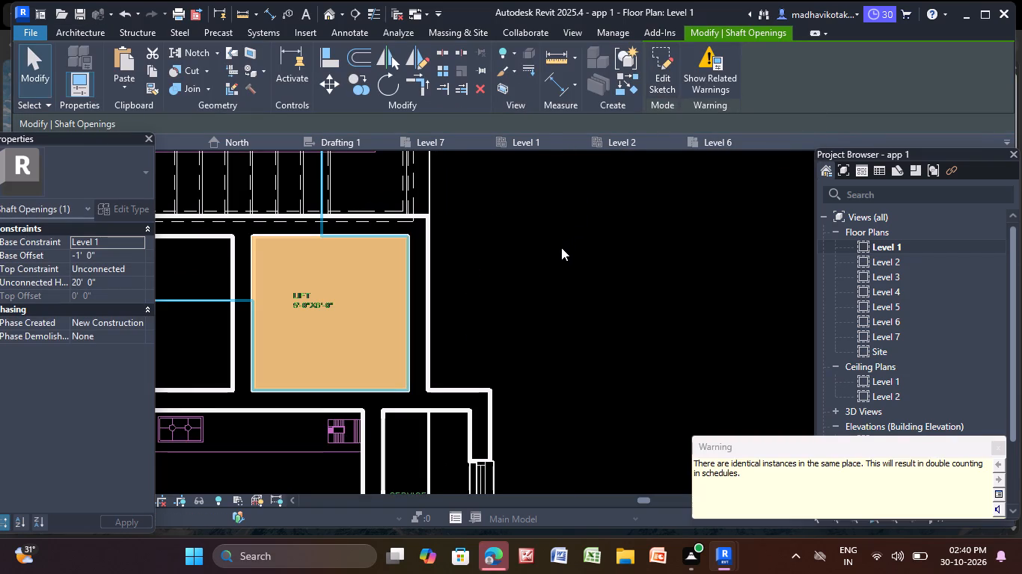
In 3D, extend the lift shaft opening's top up through all storeys and the roof, to an unconnected height of about 62'-3".
click(332, 9)
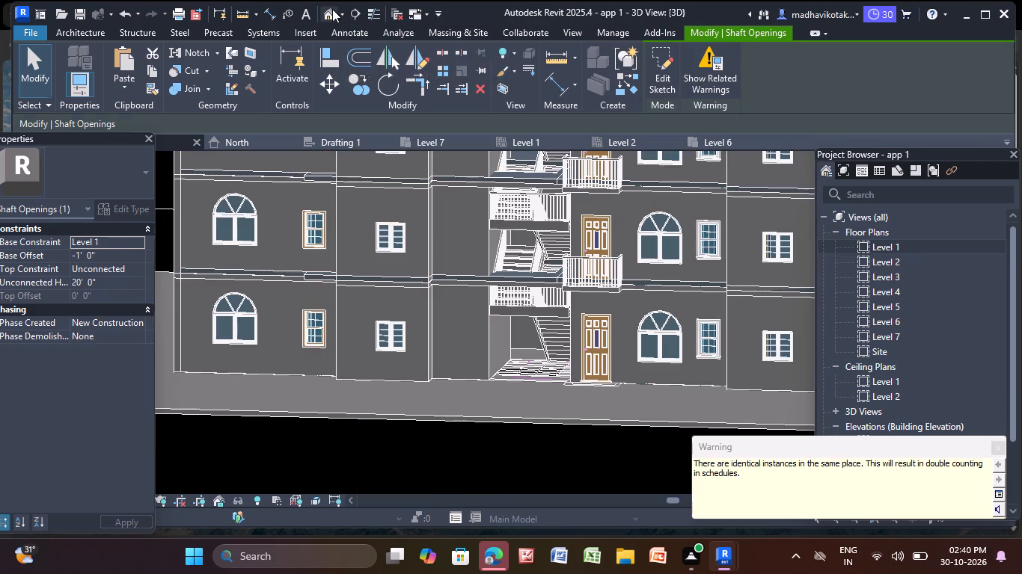
click(480, 316)
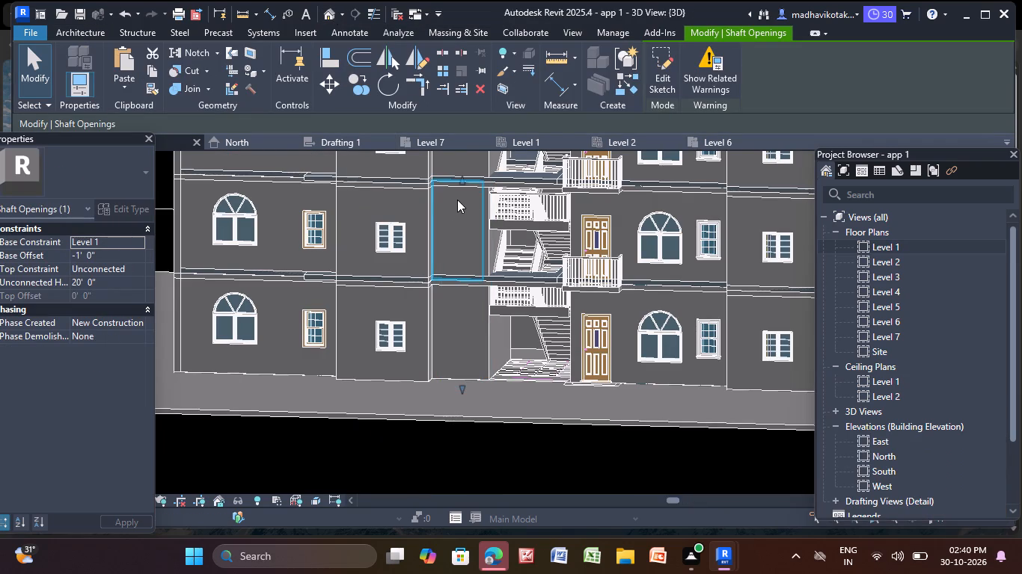
middle_drag(457, 200, 426, 302)
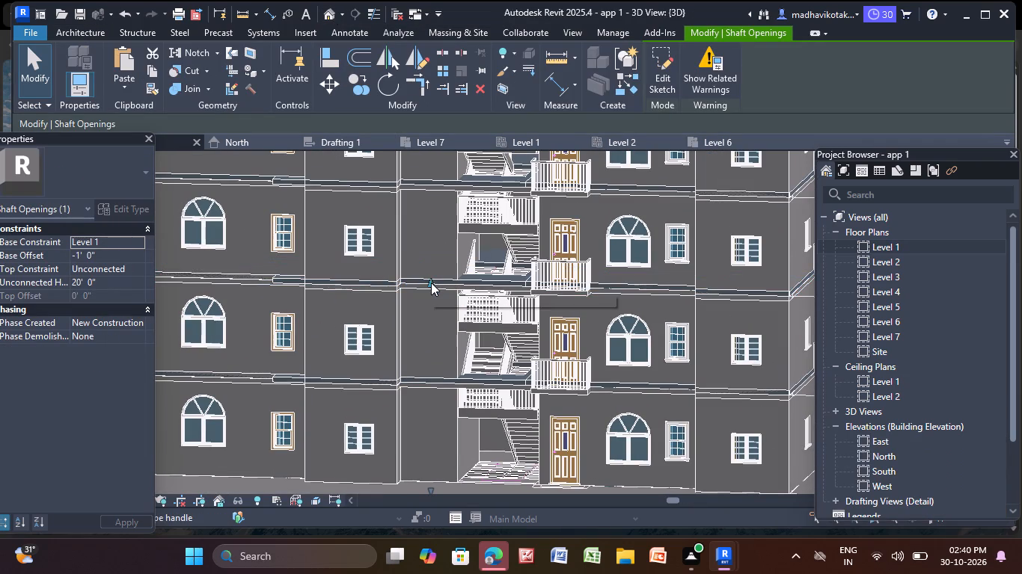
drag(431, 283, 431, 151)
middle_drag(445, 241, 427, 414)
drag(411, 319, 399, 241)
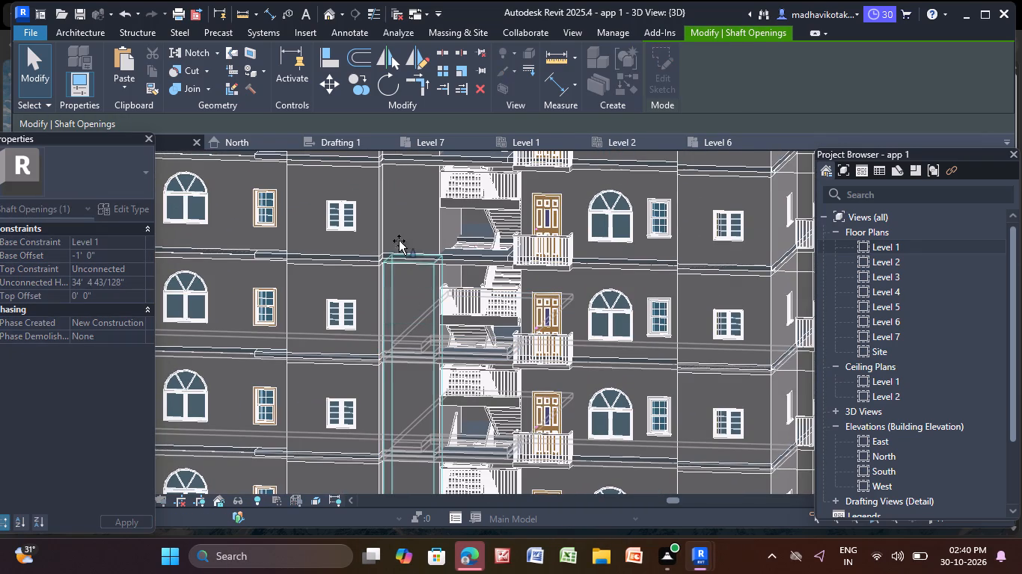
drag(399, 241, 404, 174)
scroll(390, 223, up, 1)
middle_drag(390, 224, 385, 439)
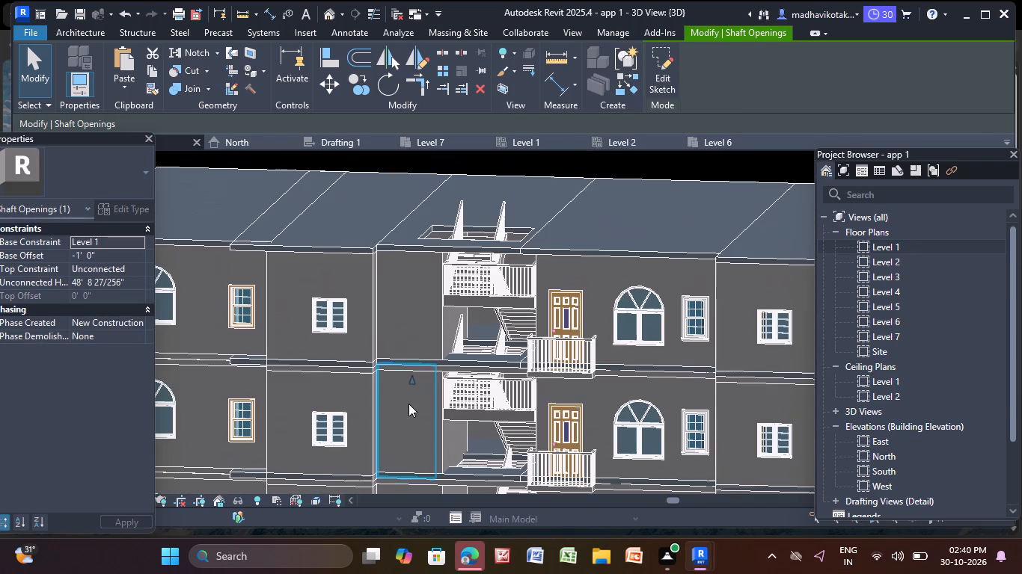
drag(411, 380, 414, 247)
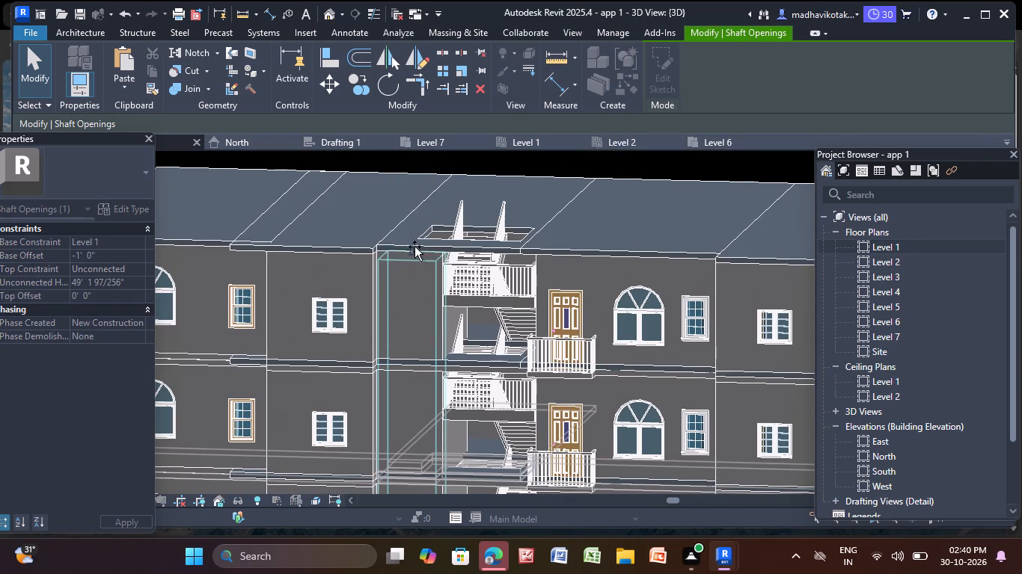
drag(414, 247, 409, 253)
drag(409, 253, 424, 227)
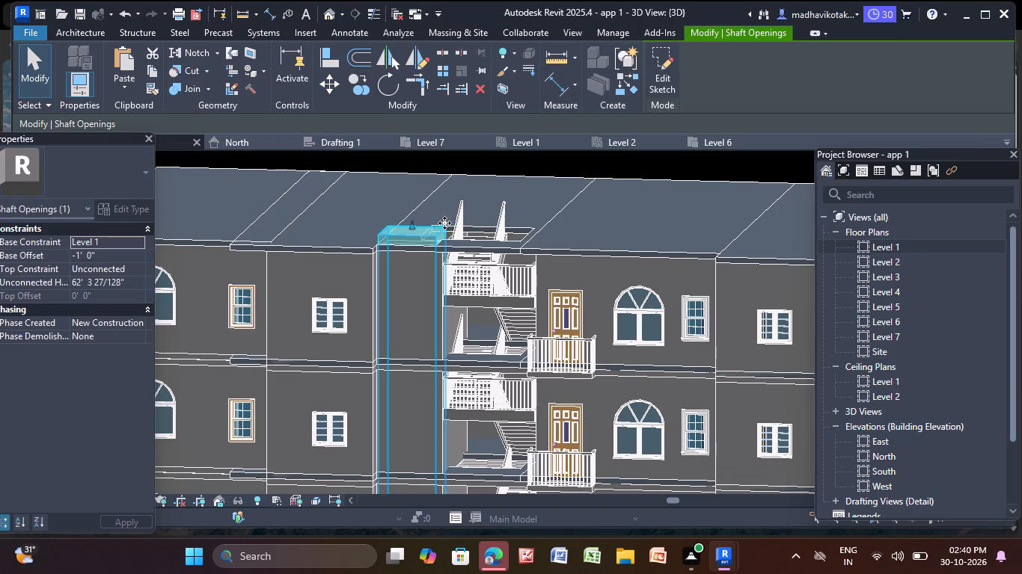
key(Escape)
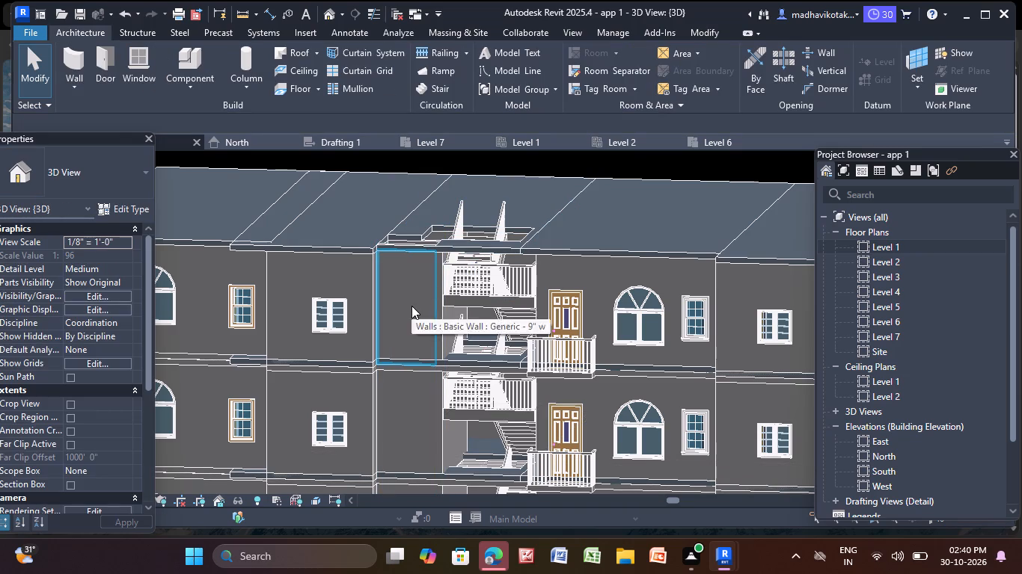
Examine the roof openings over the lift and top stair flight in 3D, including the gap beside the stair and the surrounding roof slab.
middle_drag(551, 281, 386, 365)
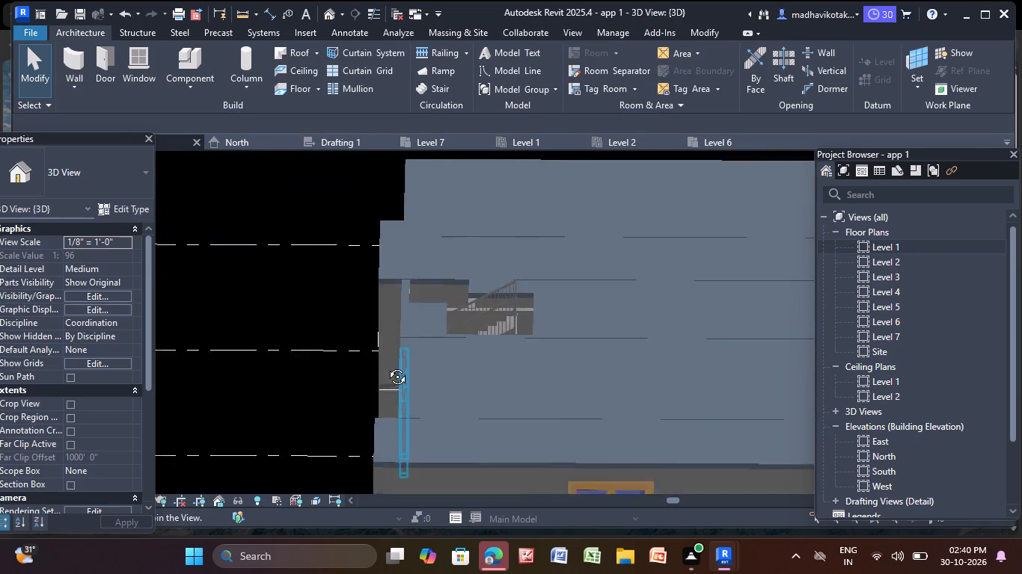
middle_drag(386, 365, 302, 414)
shift+middle_drag(490, 342, 474, 402)
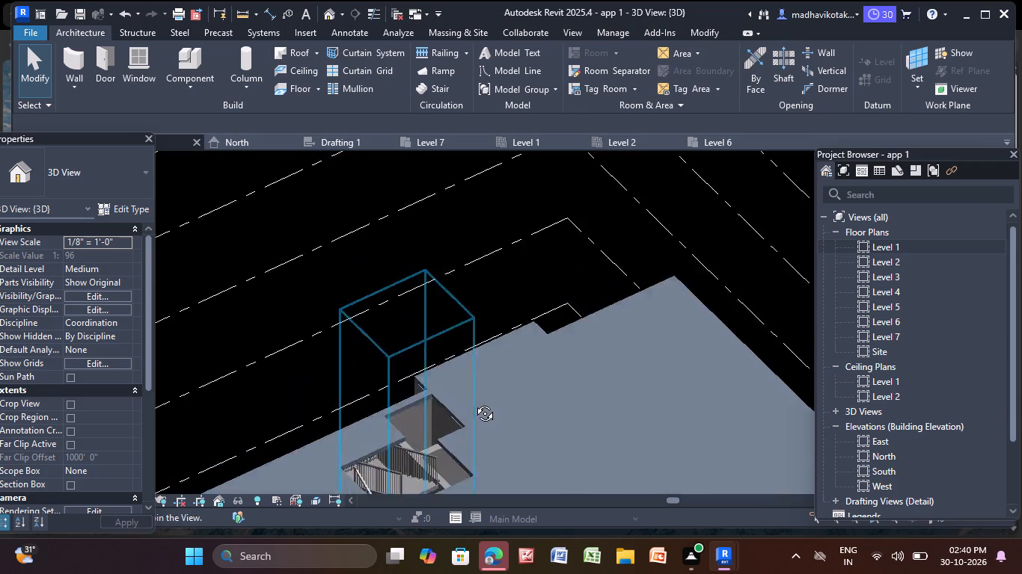
shift+middle_drag(474, 402, 456, 427)
scroll(455, 422, down, 3)
middle_drag(454, 411, 423, 228)
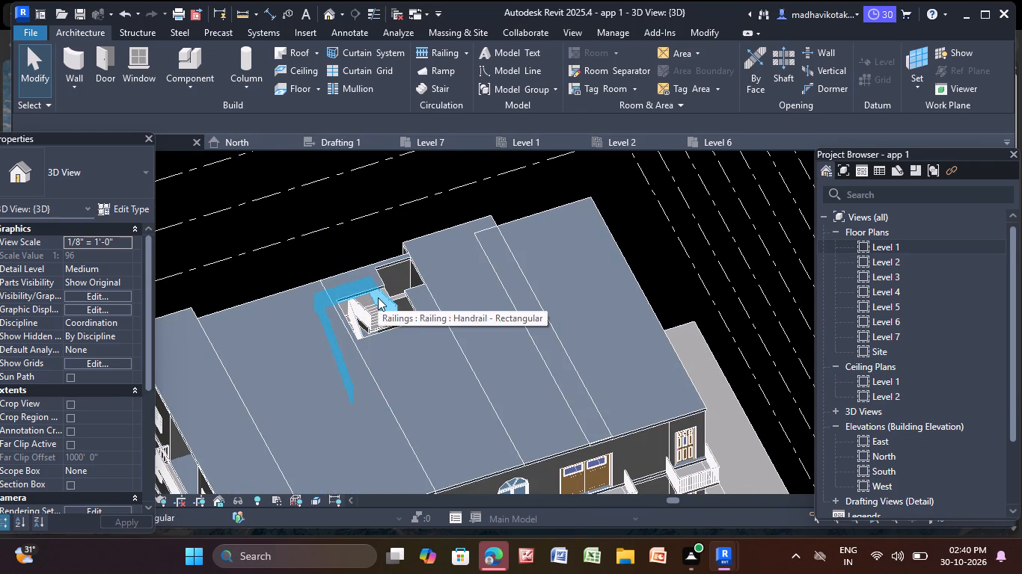
scroll(378, 297, up, 7)
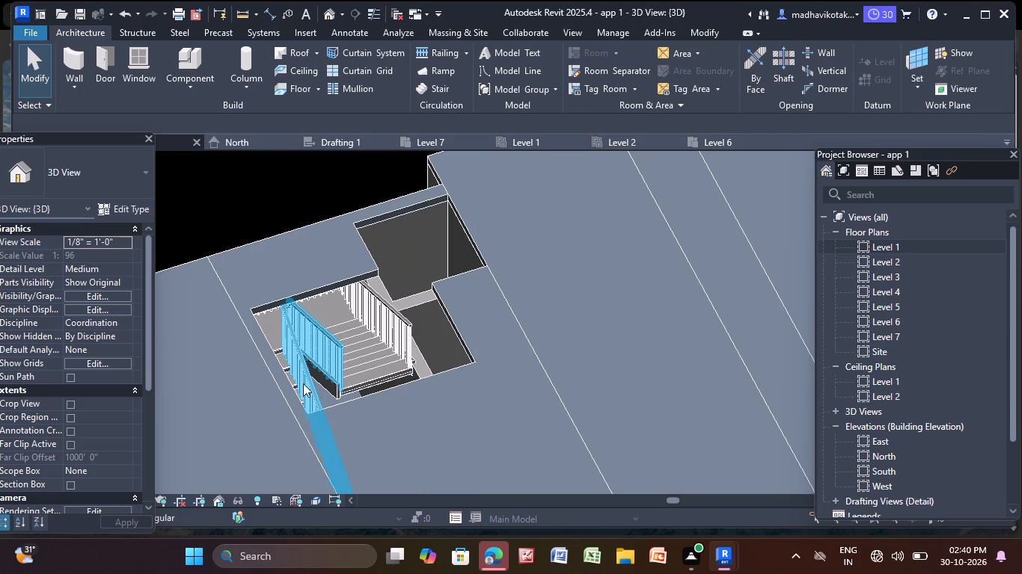
click(398, 421)
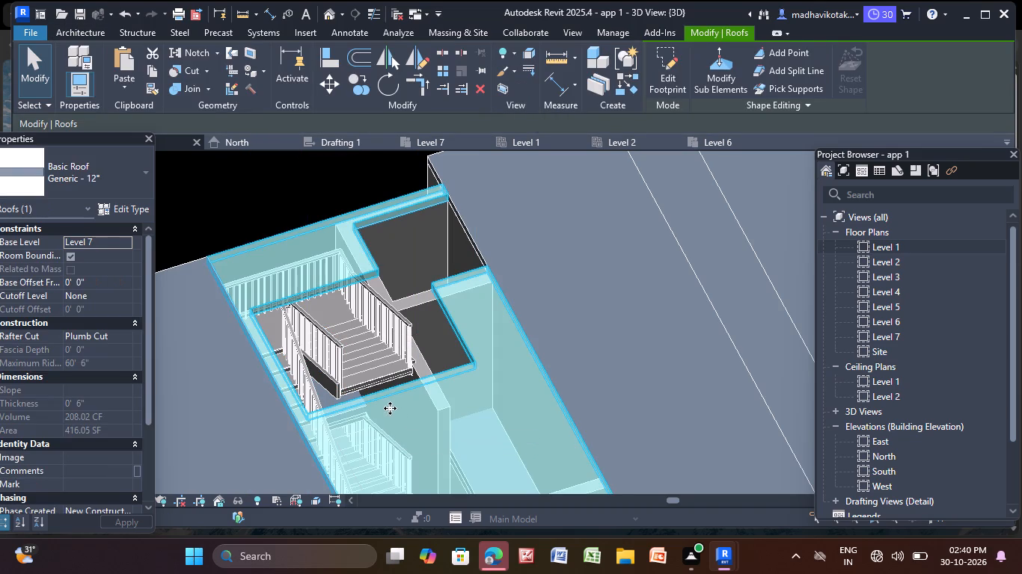
key(Escape)
middle_drag(455, 431, 400, 448)
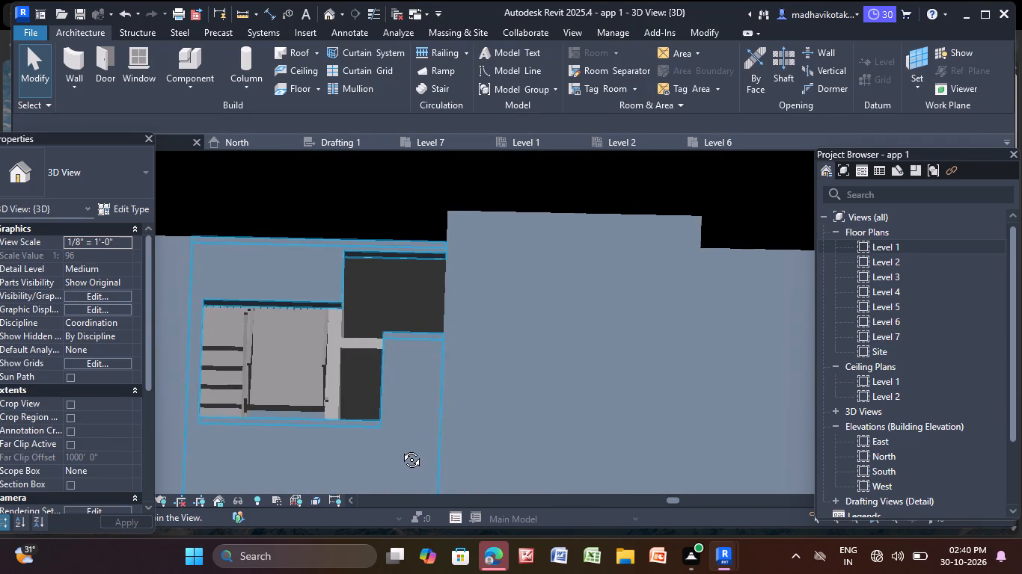
middle_drag(400, 448, 406, 439)
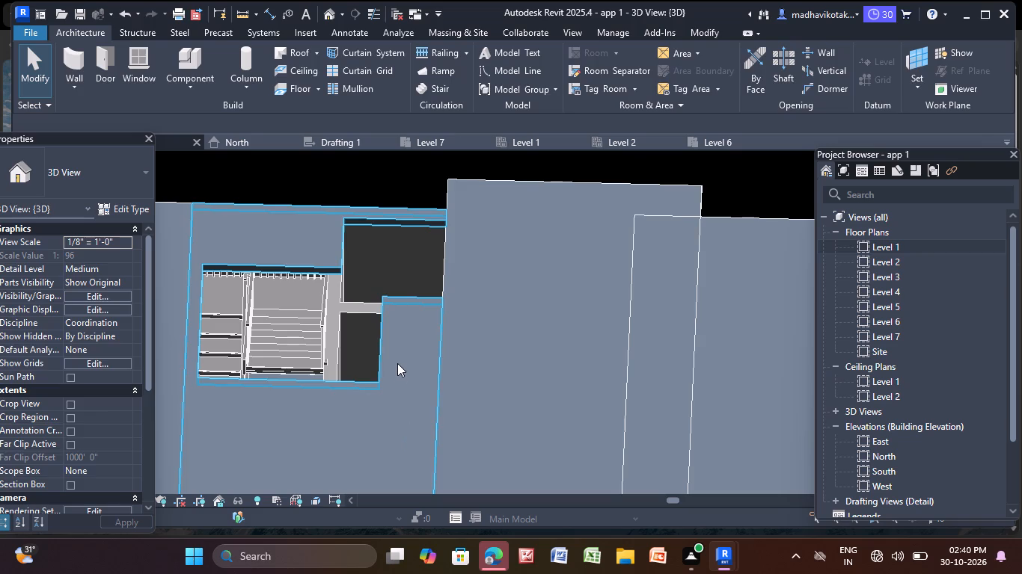
click(399, 359)
scroll(397, 357, up, 1)
middle_drag(397, 357, 401, 333)
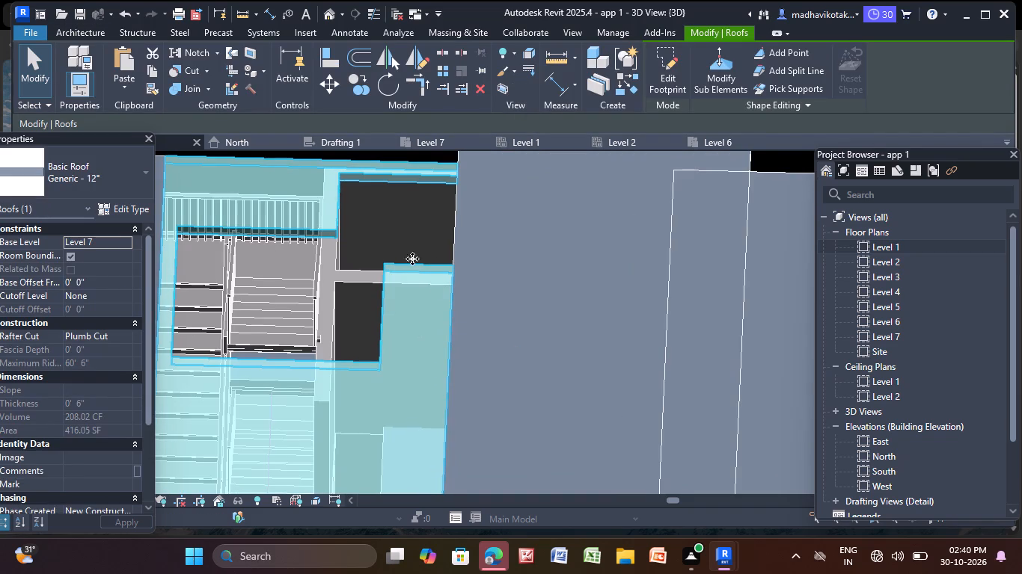
key(Escape)
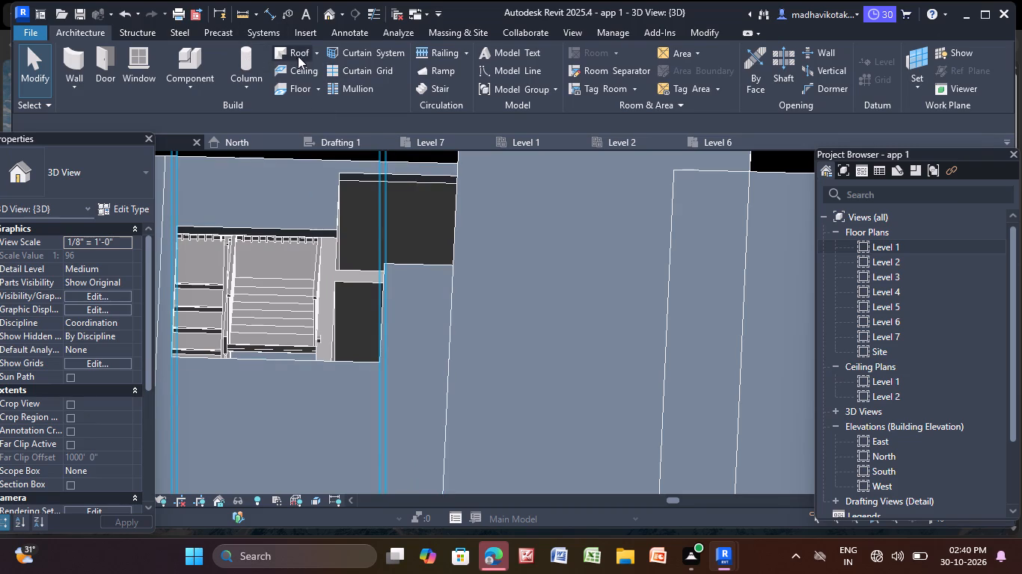
Create a flat rectangular roof patch on Level 7, 7'-6" by about 2'-1", over the gap beside the top stair flight.
click(298, 55)
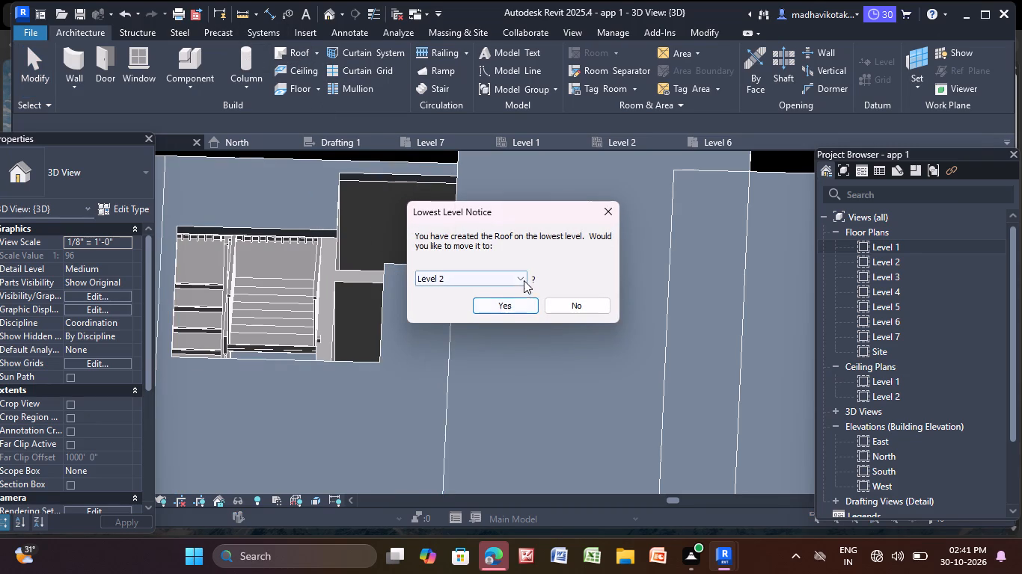
click(521, 279)
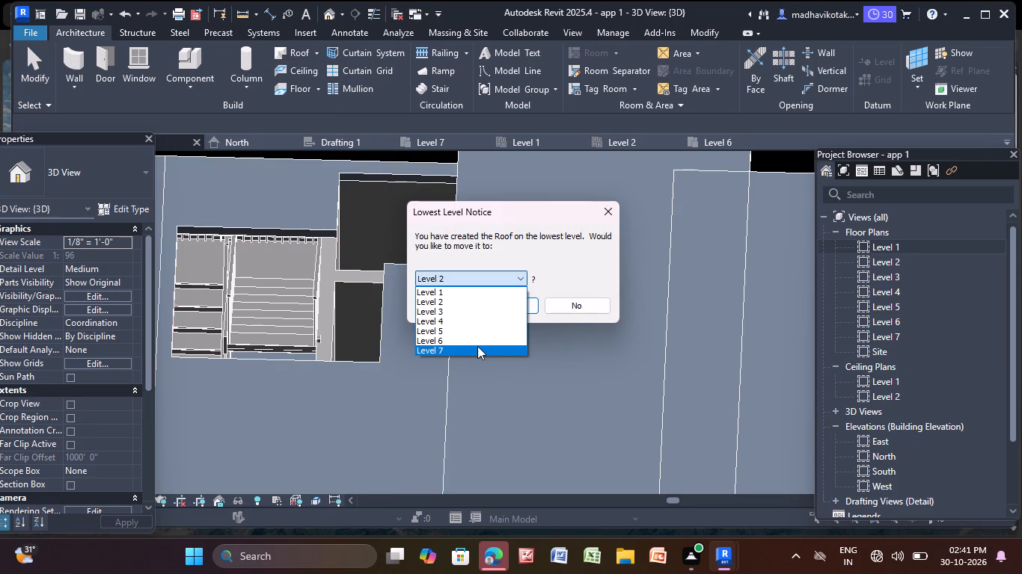
click(477, 346)
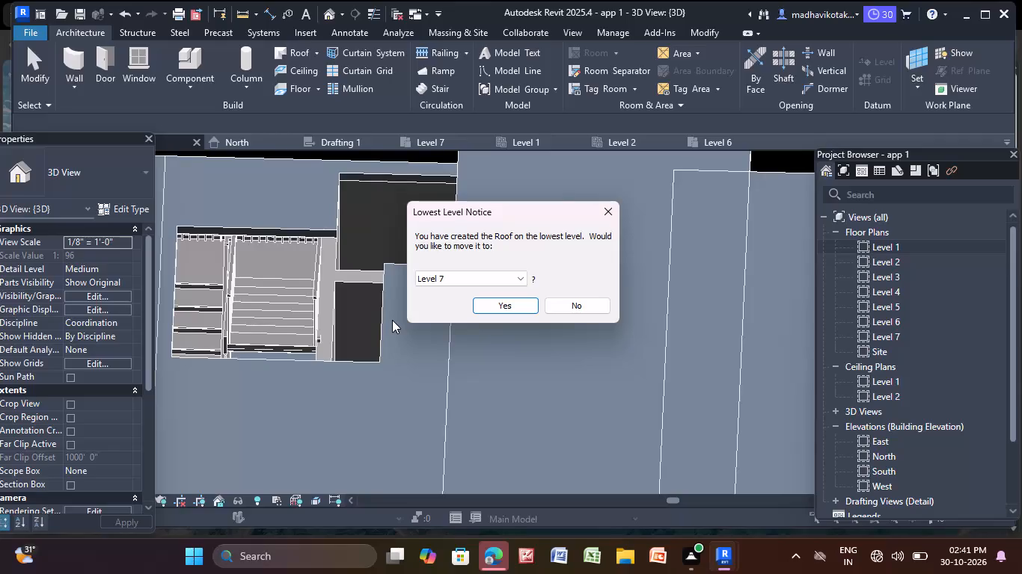
click(497, 312)
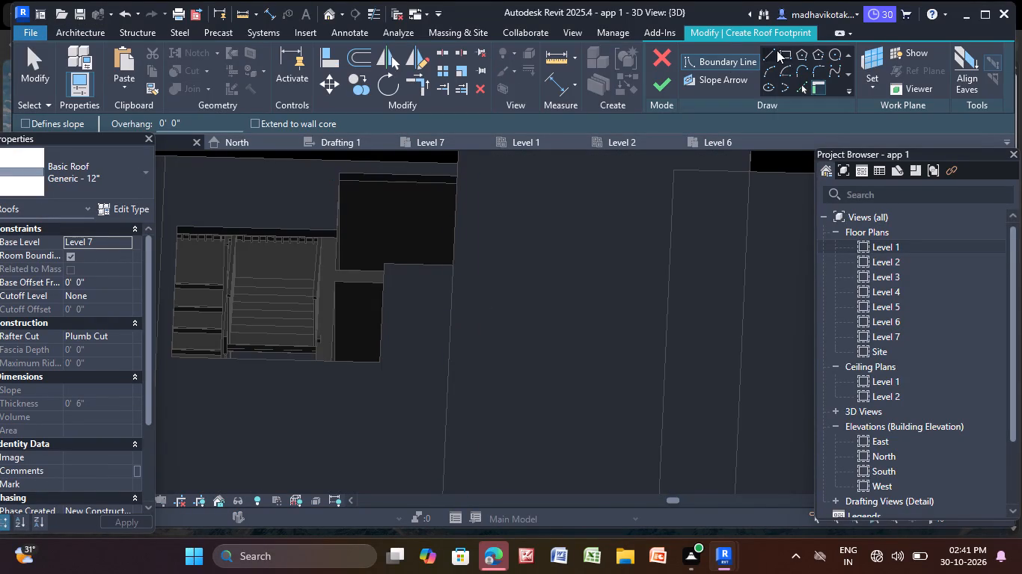
click(785, 55)
scroll(271, 311, up, 4)
scroll(379, 222, up, 3)
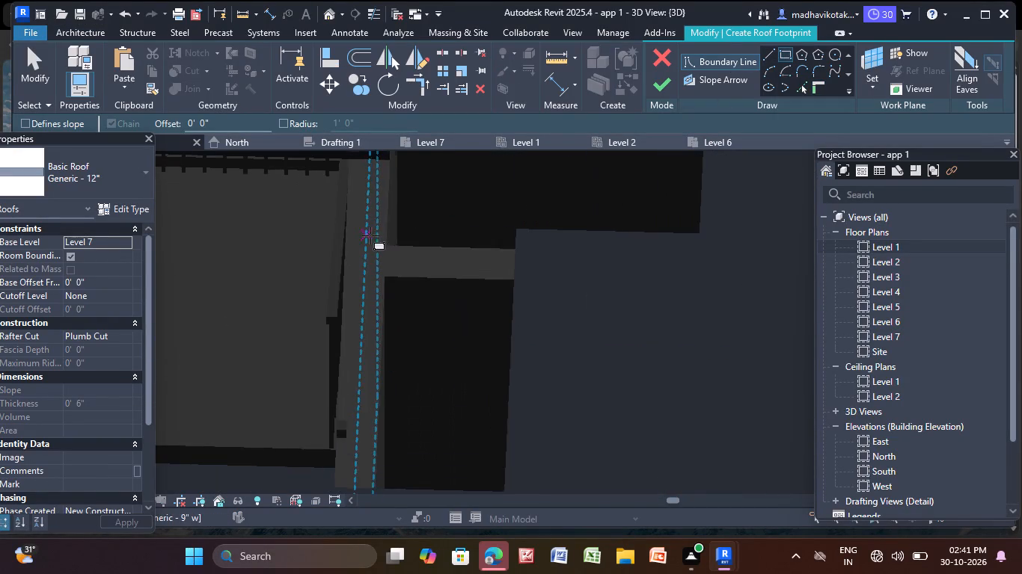
double_click(908, 338)
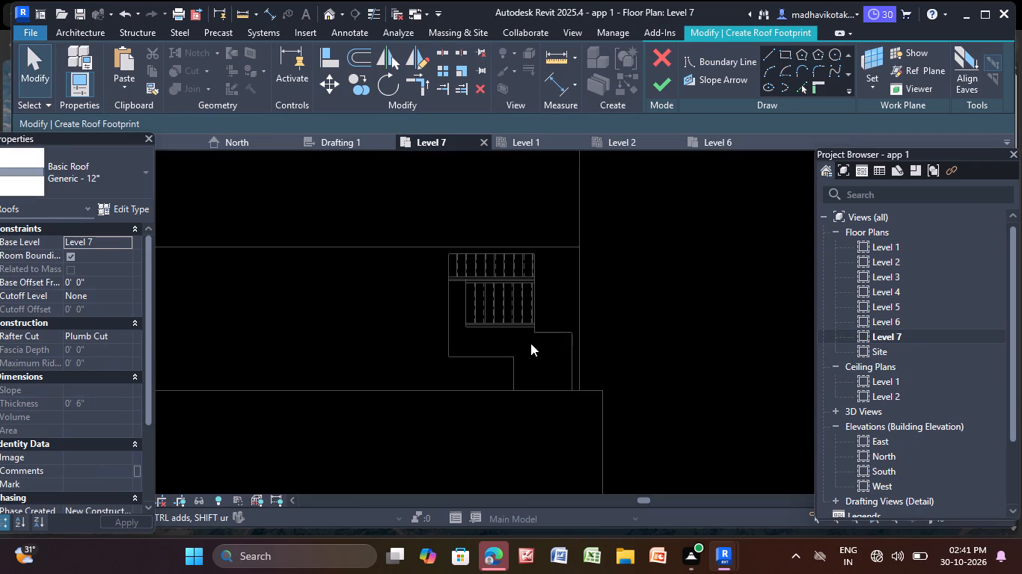
click(780, 54)
scroll(443, 338, up, 3)
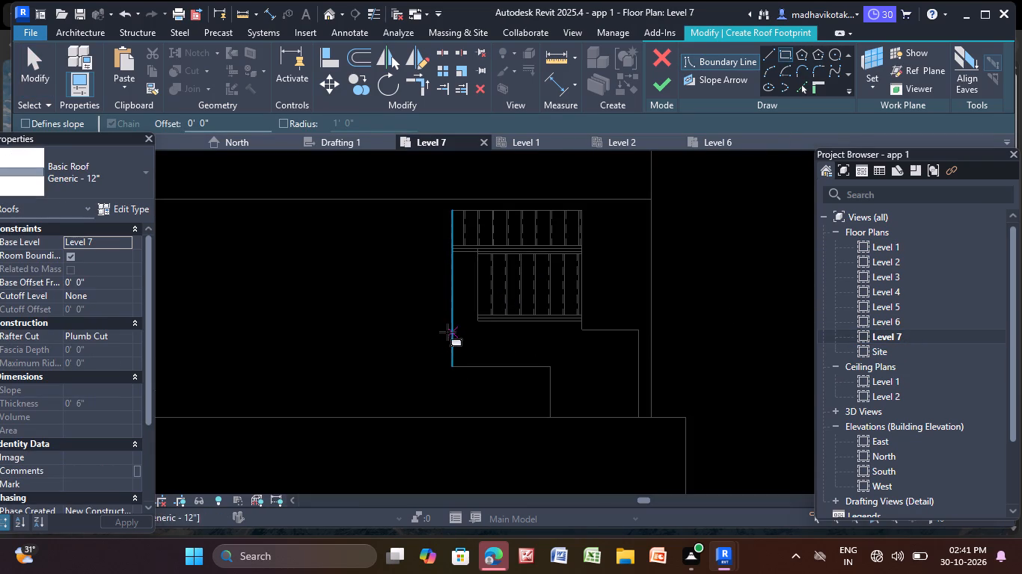
click(578, 333)
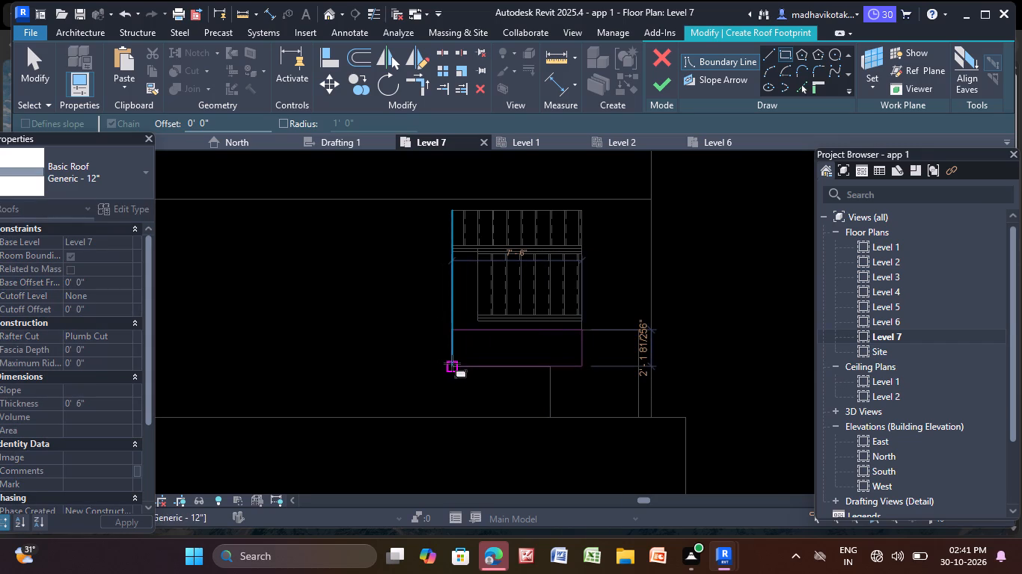
click(452, 363)
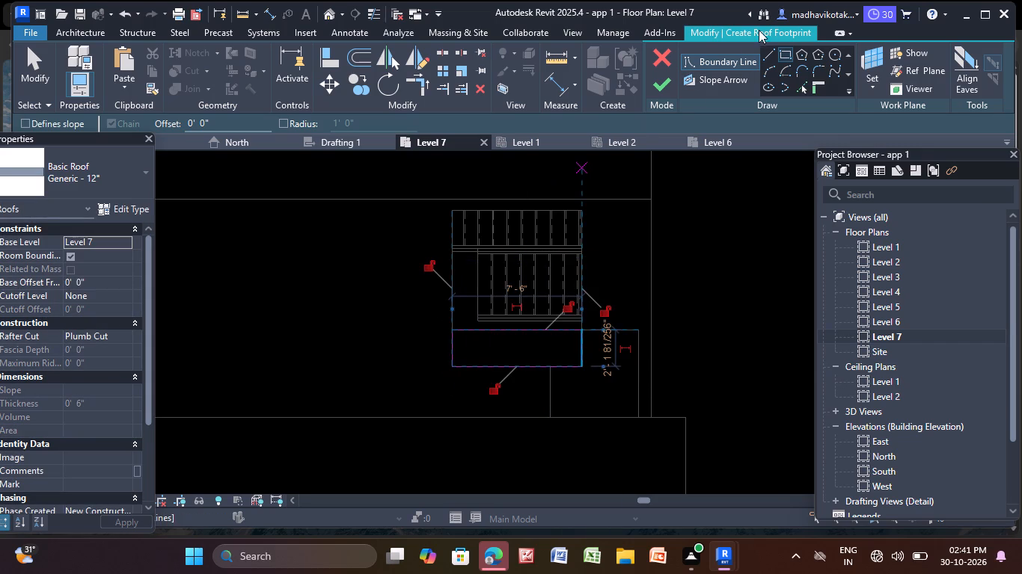
click(660, 88)
key(Escape)
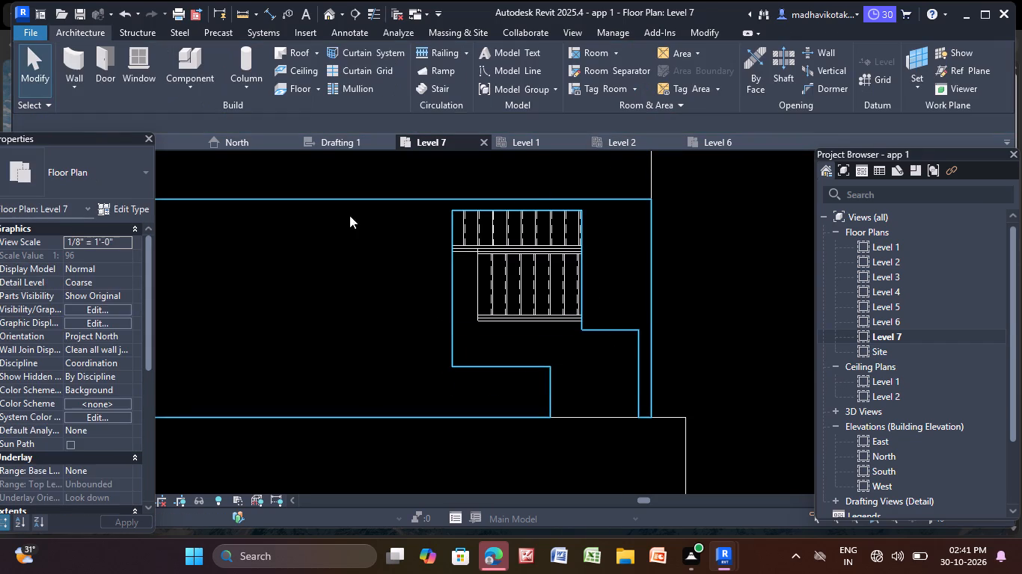
In 3D, move the stair shaft opening sideways, away from the lift opening, so it clears the new roof patch.
click(331, 8)
scroll(489, 269, down, 3)
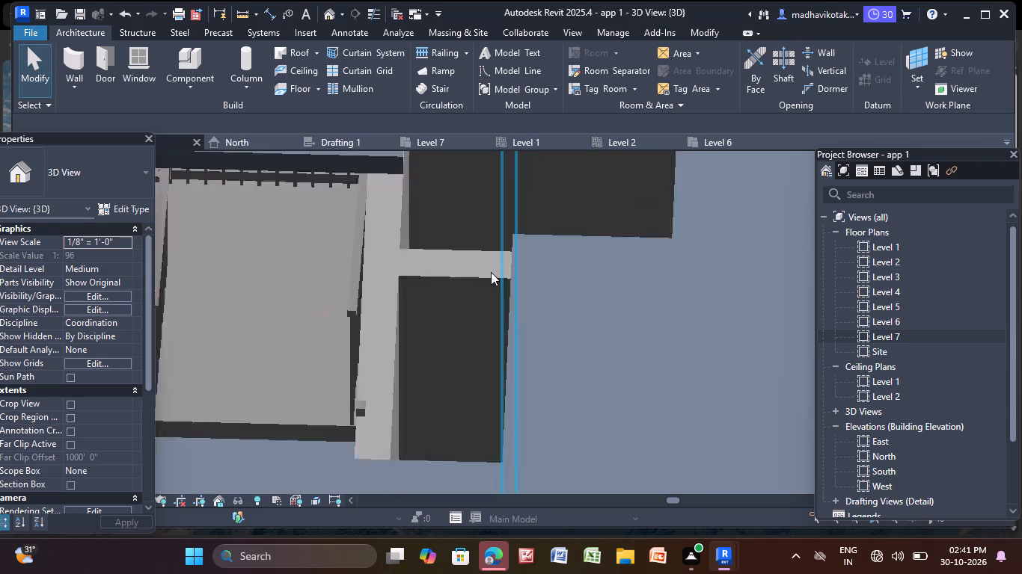
scroll(491, 272, down, 1)
scroll(532, 319, down, 5)
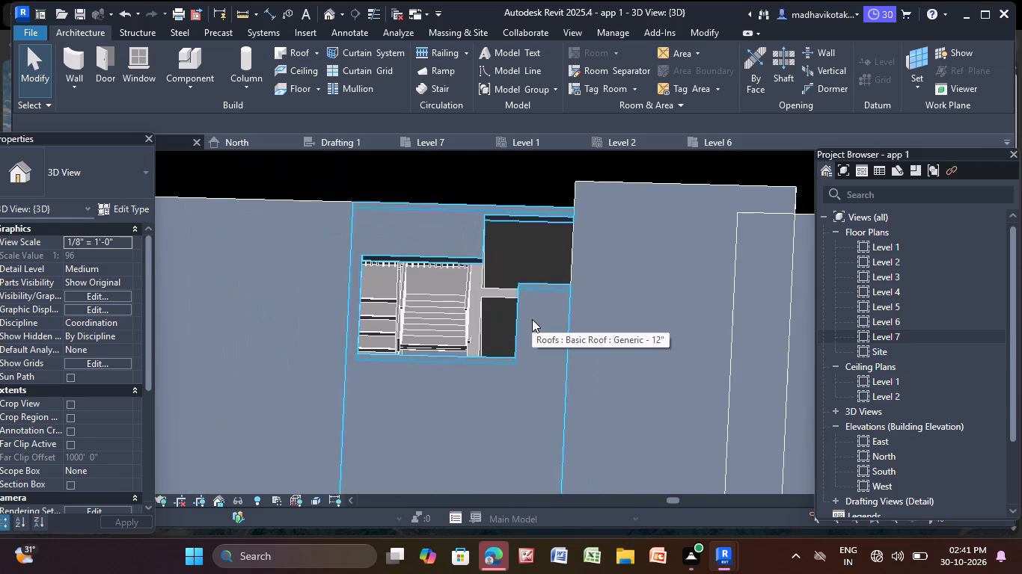
click(532, 319)
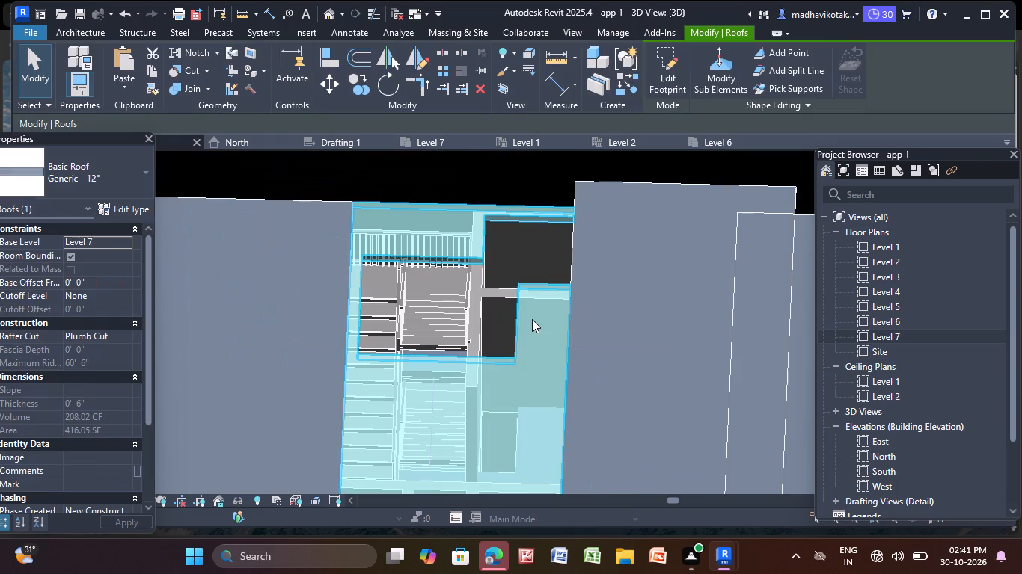
key(Escape)
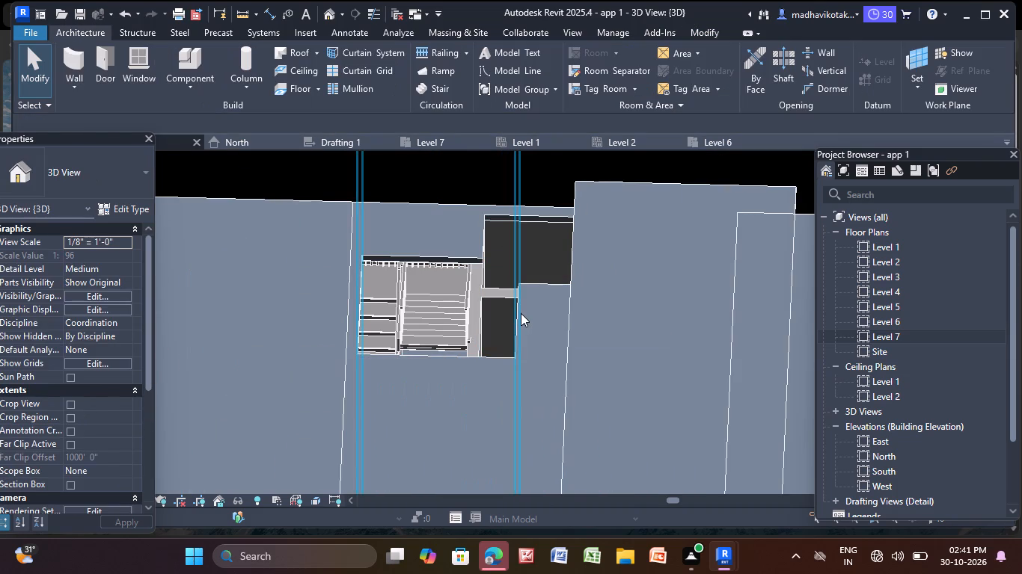
click(521, 313)
scroll(521, 313, down, 8)
middle_drag(521, 313, 505, 298)
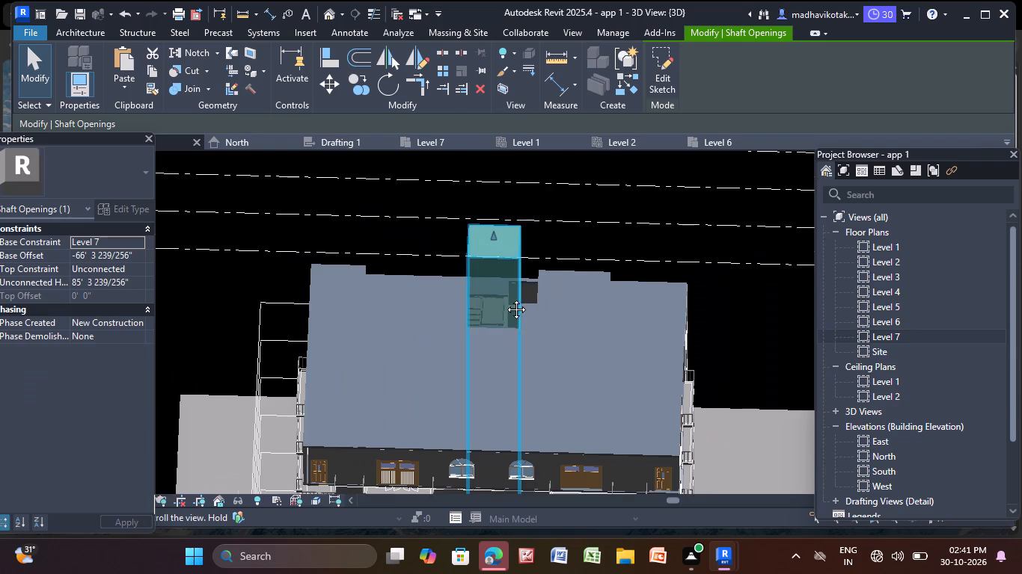
middle_drag(505, 298, 411, 160)
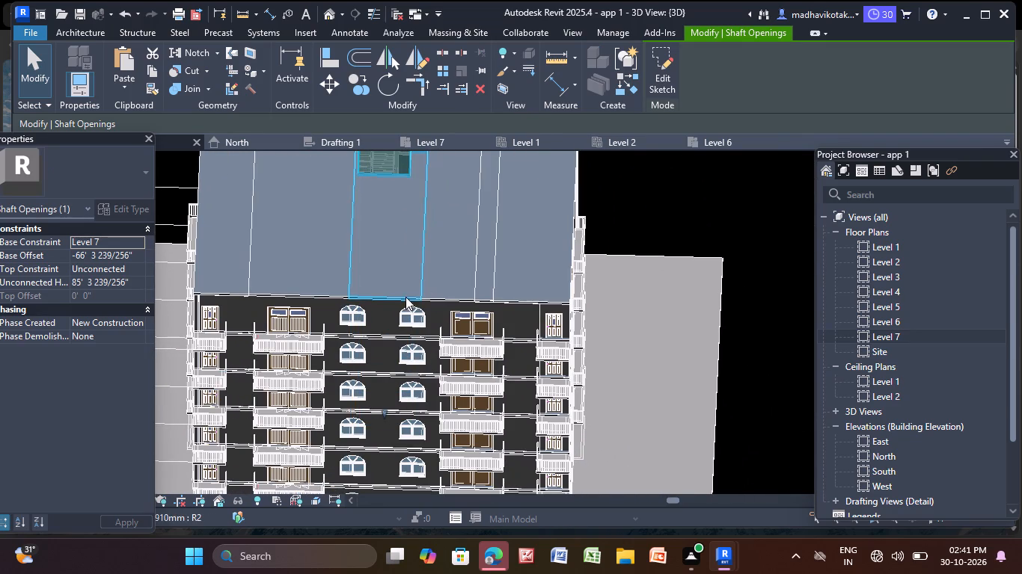
scroll(414, 275, down, 1)
middle_drag(414, 275, 465, 407)
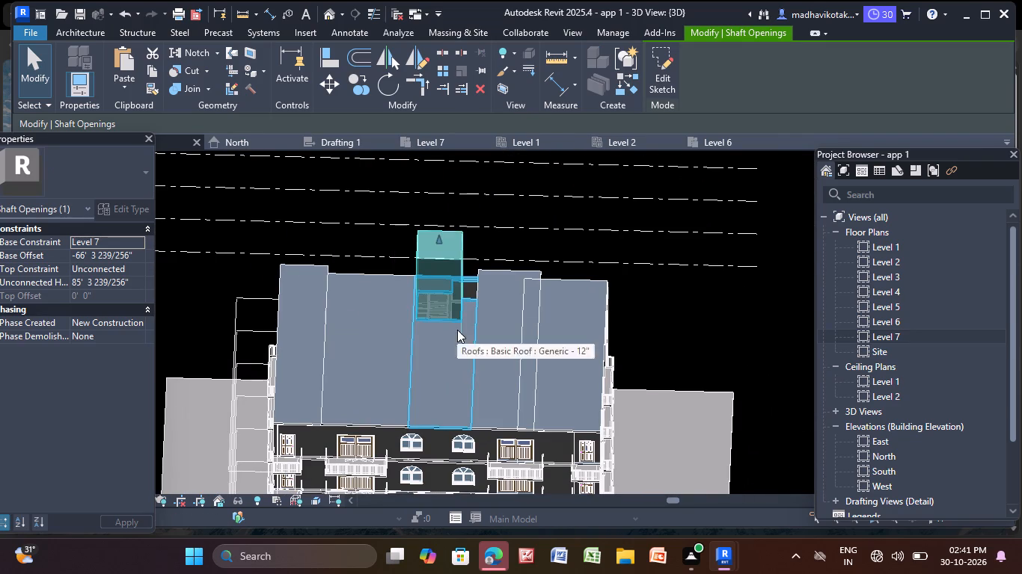
drag(460, 305, 451, 301)
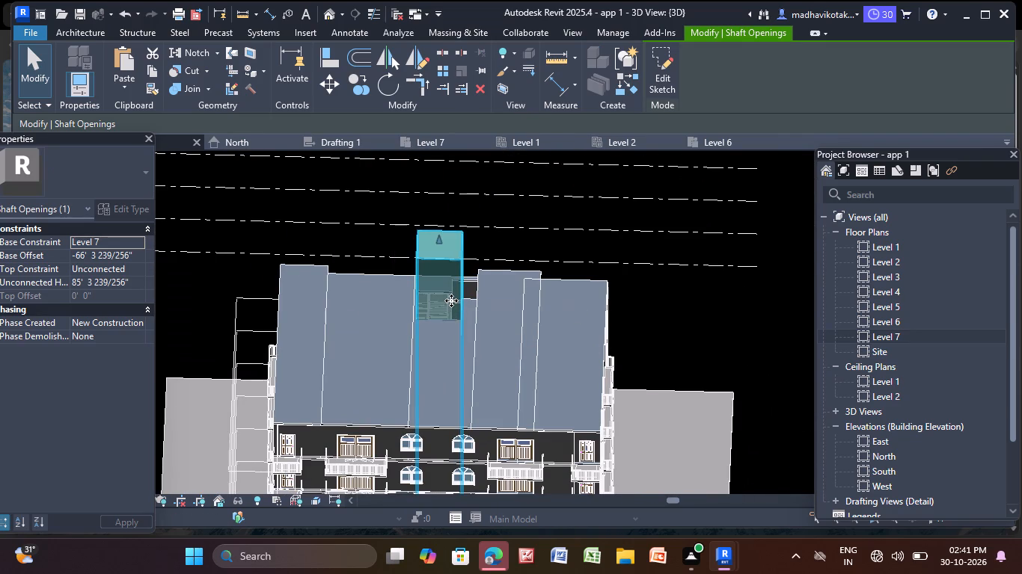
scroll(451, 300, up, 3)
drag(469, 295, 449, 289)
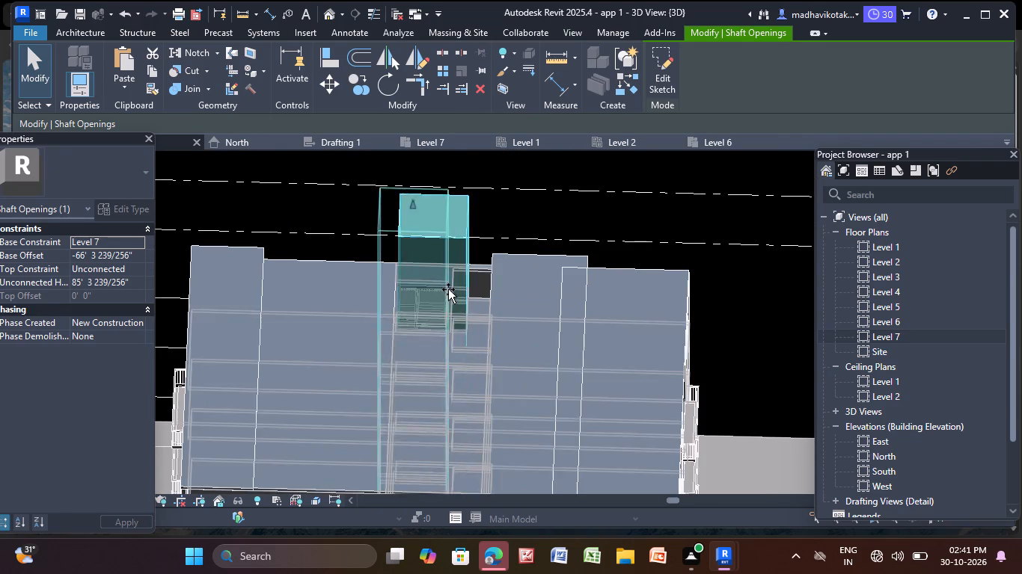
key(Escape)
key(Escape)
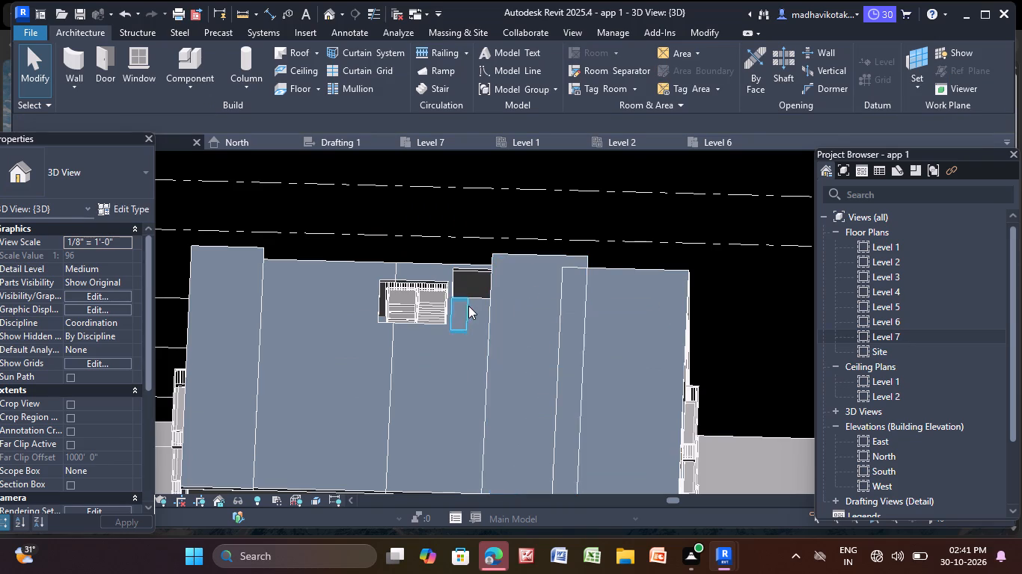
Examine the roof openings, the patch beside the stair and the stair bay facade from several angles in 3D.
scroll(465, 307, up, 4)
middle_drag(482, 335, 460, 291)
scroll(458, 290, down, 4)
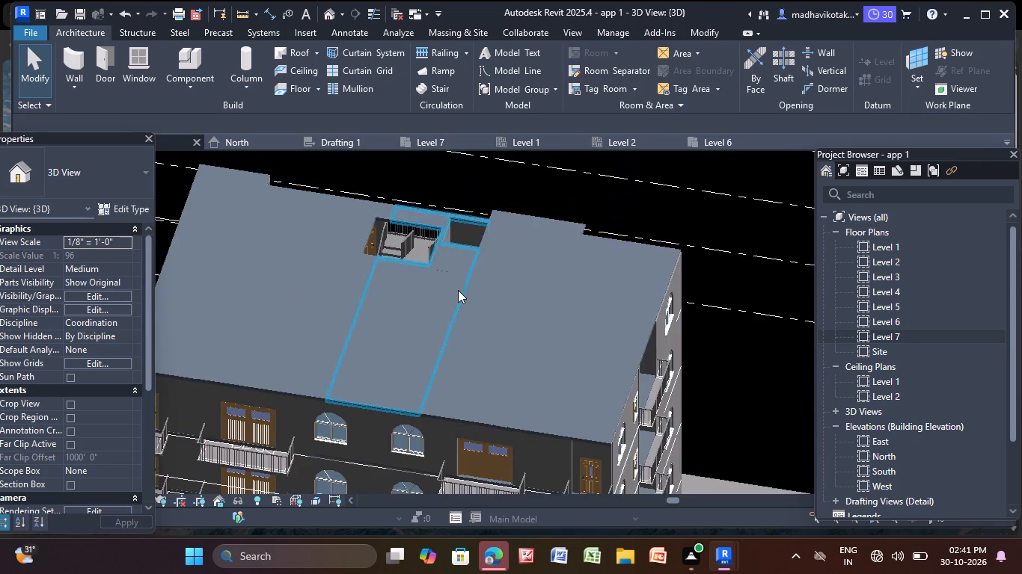
shift+scroll(465, 321, down, 1)
shift+middle_drag(468, 328, 515, 320)
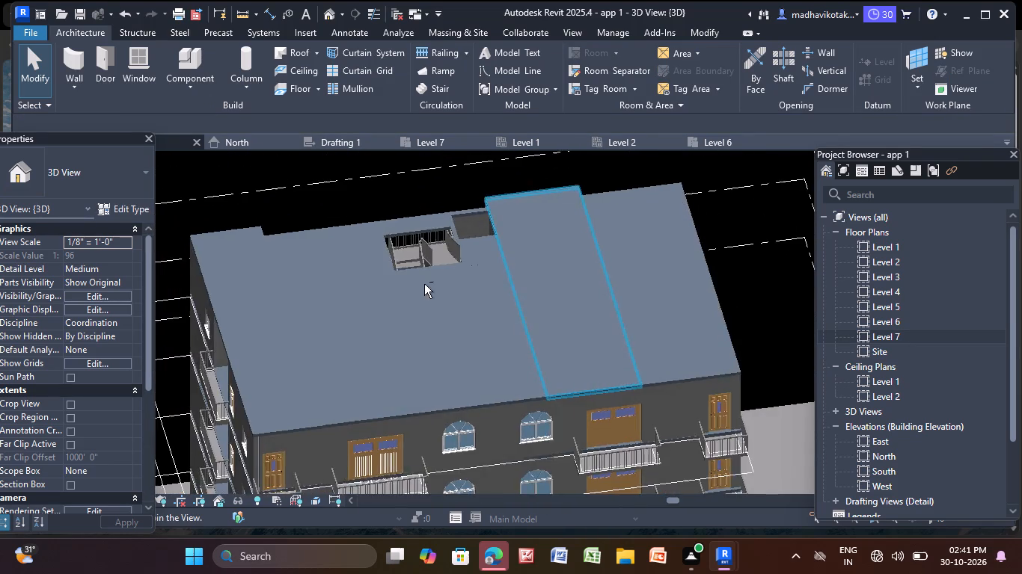
scroll(342, 243, up, 4)
shift+middle_drag(514, 350, 473, 360)
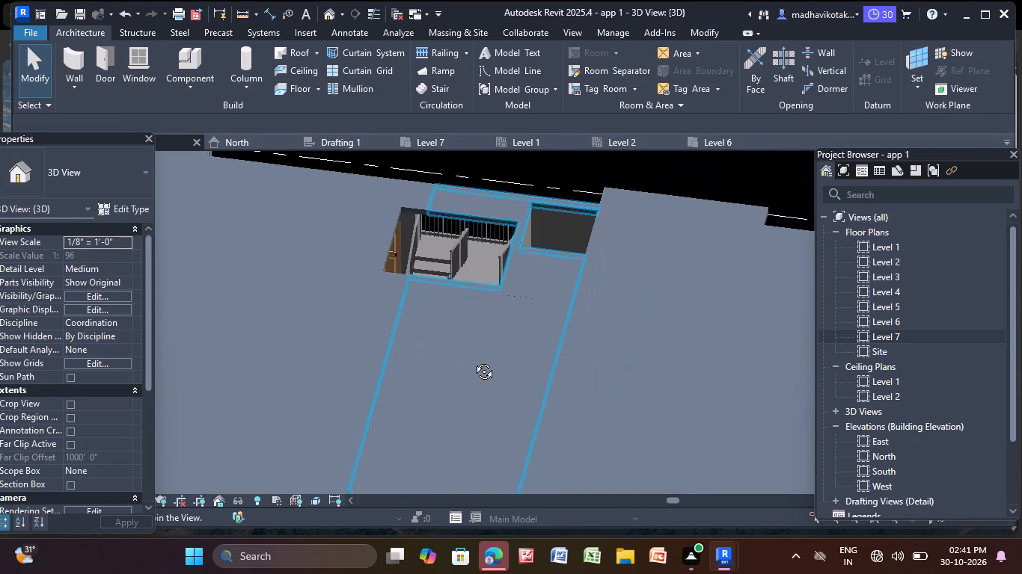
shift+middle_drag(473, 360, 488, 357)
scroll(490, 355, down, 4)
middle_drag(530, 389, 481, 393)
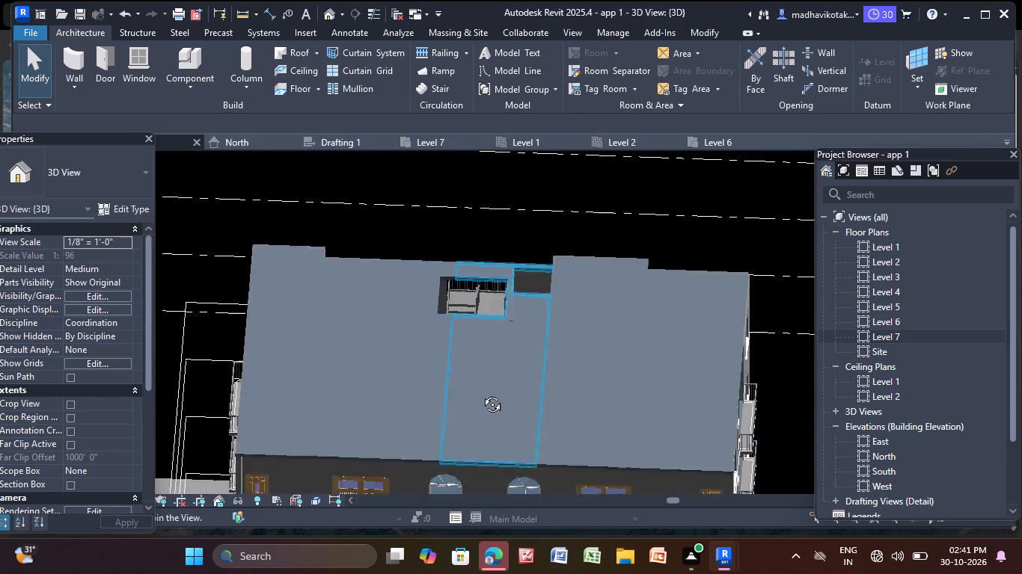
middle_drag(481, 393, 299, 288)
shift+middle_drag(701, 337, 560, 321)
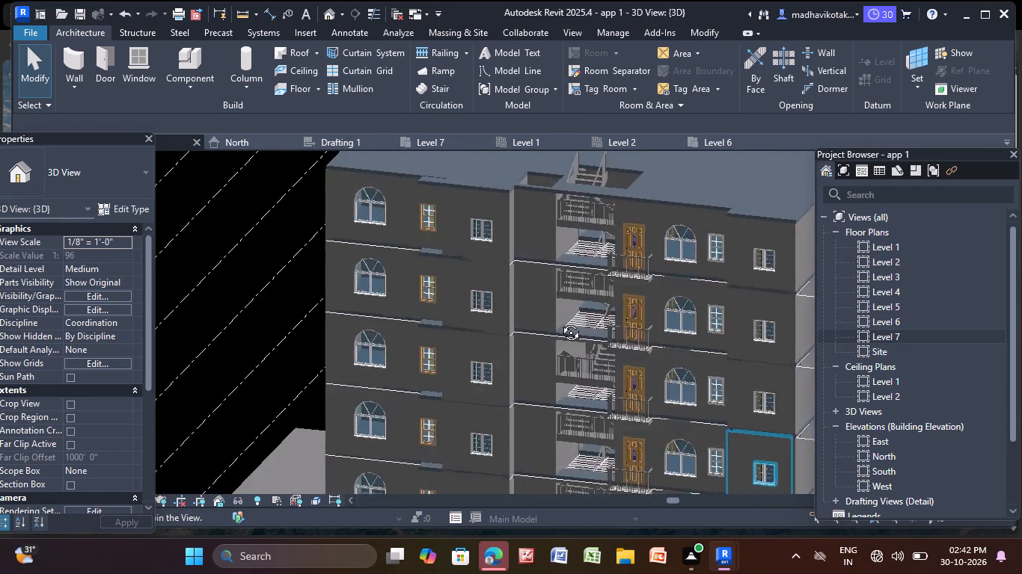
shift+middle_drag(560, 321, 605, 333)
On the Level 7 plan, create a rectangular roof strip 7'-6" by about 10 1/2" between the shaft opening's outer edge and the stair railing.
double_click(885, 334)
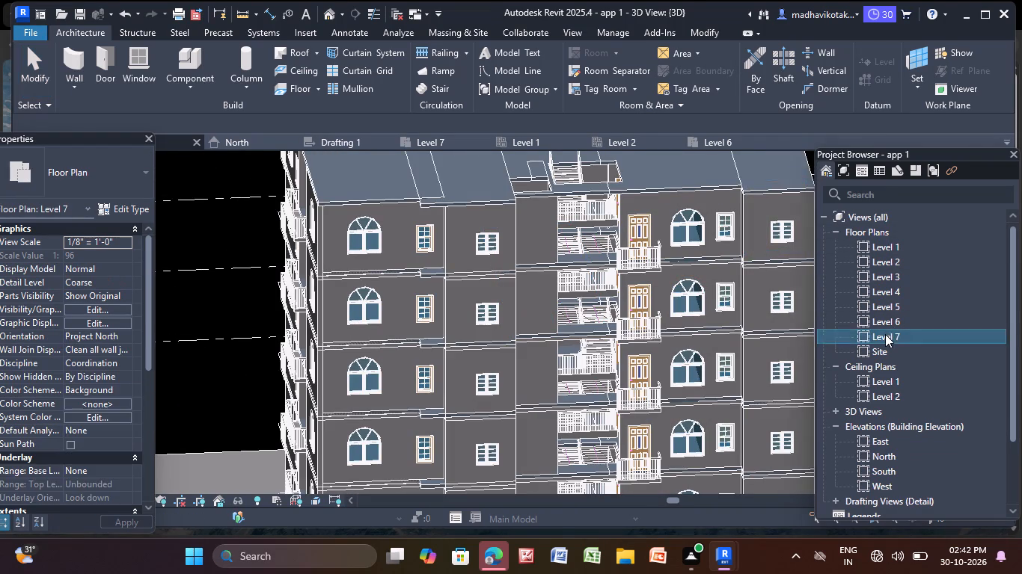
middle_drag(566, 236, 550, 310)
scroll(480, 241, up, 3)
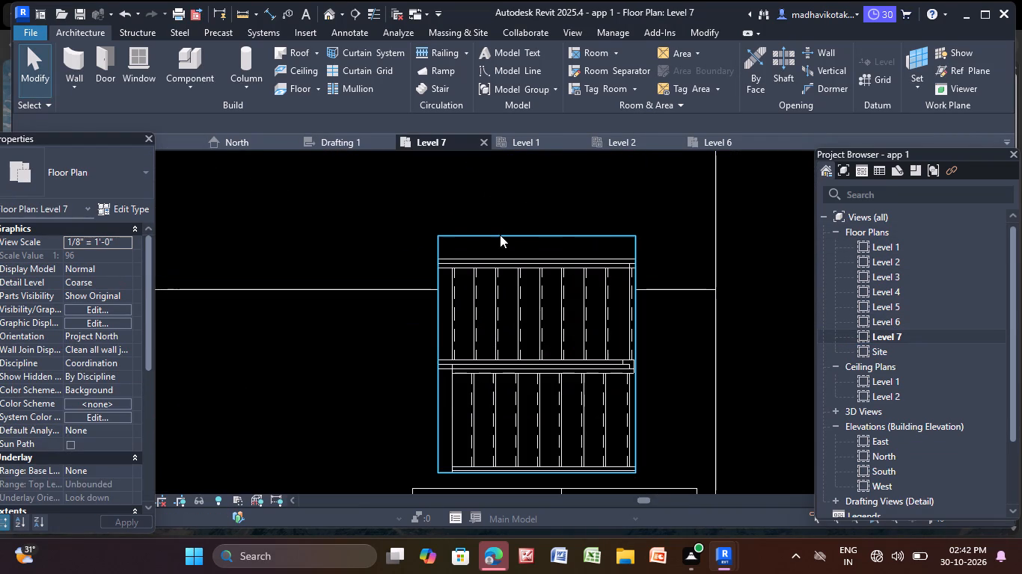
click(501, 234)
key(Escape)
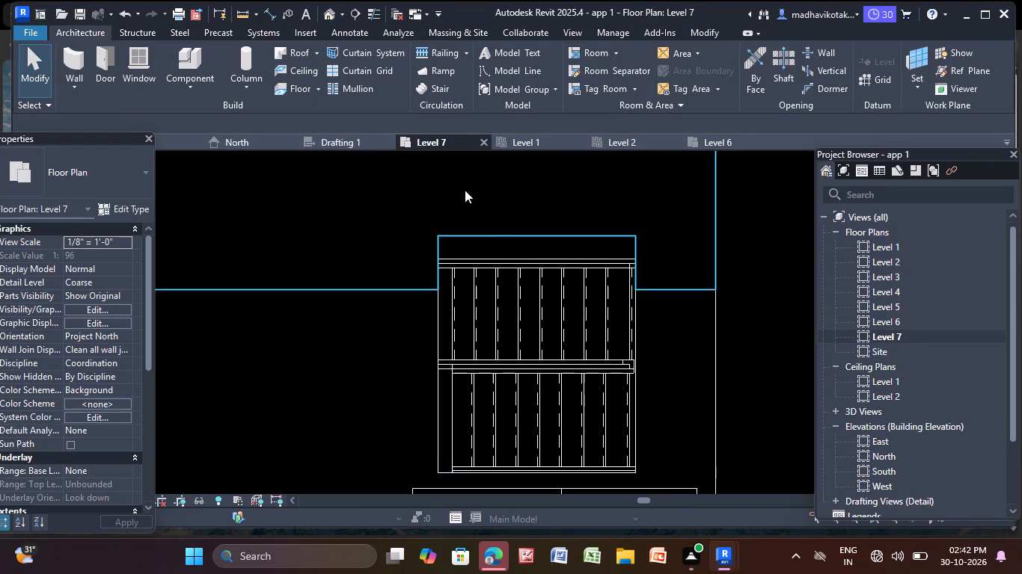
click(305, 52)
click(787, 52)
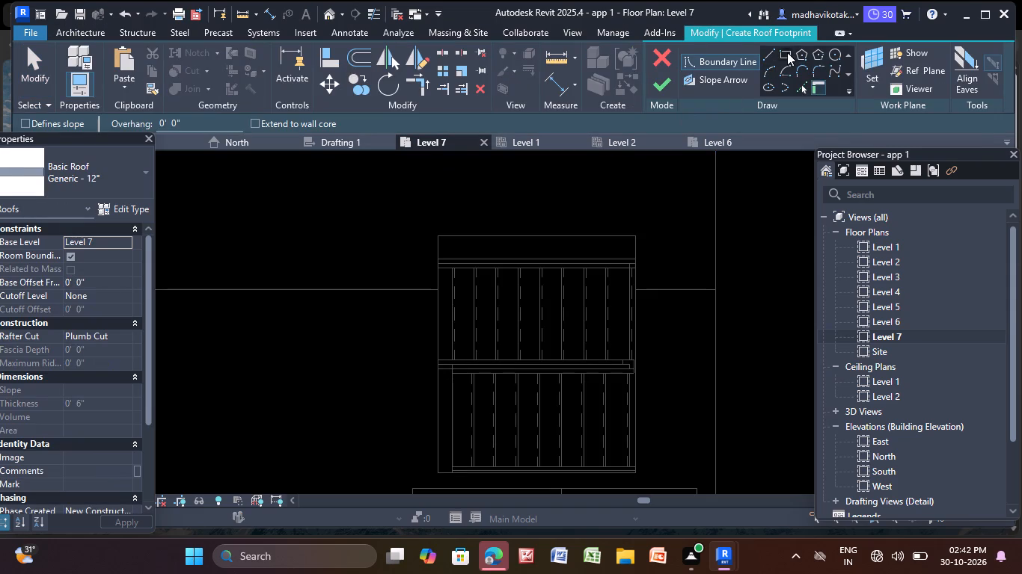
click(441, 255)
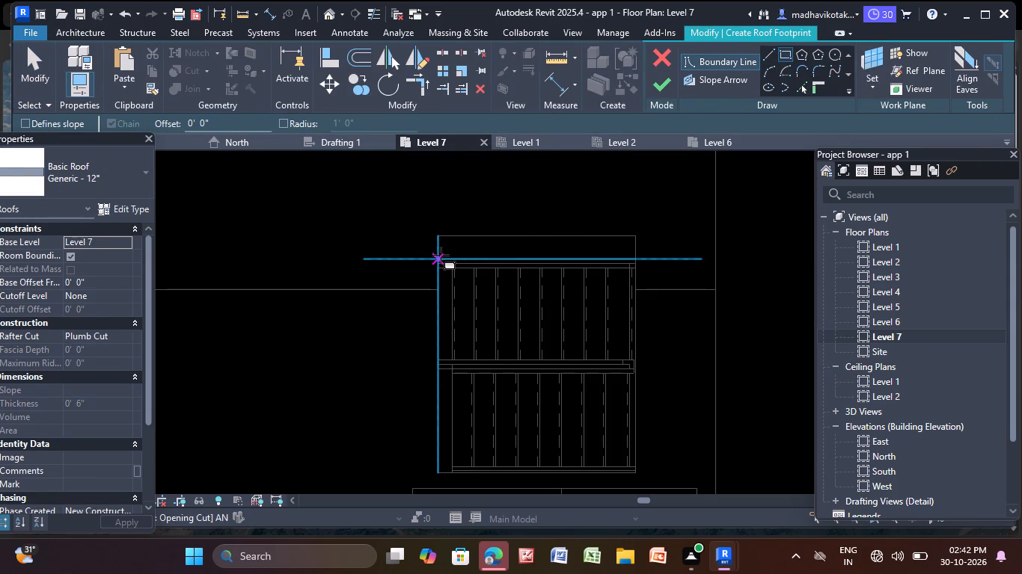
click(639, 239)
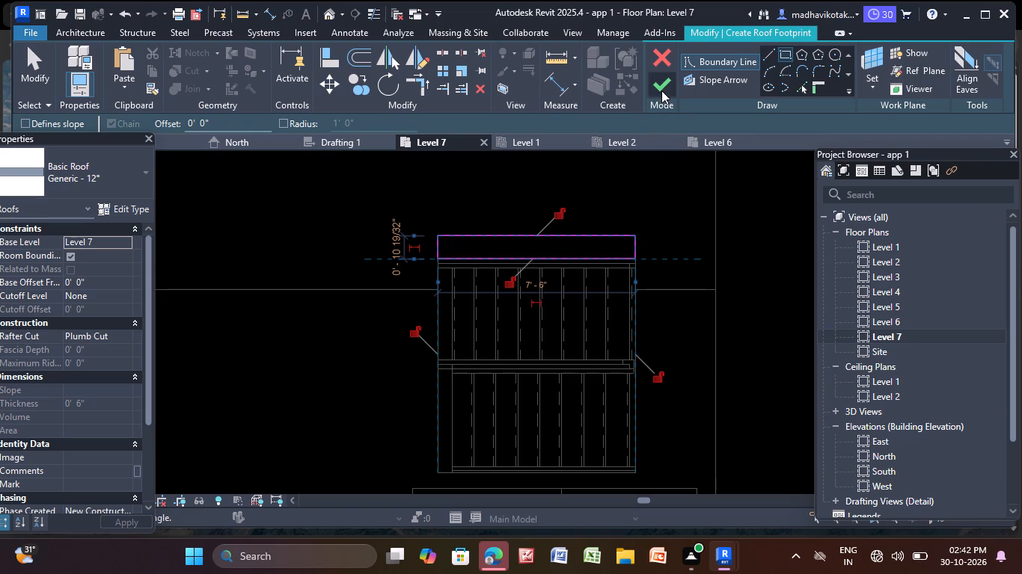
click(660, 90)
key(Escape)
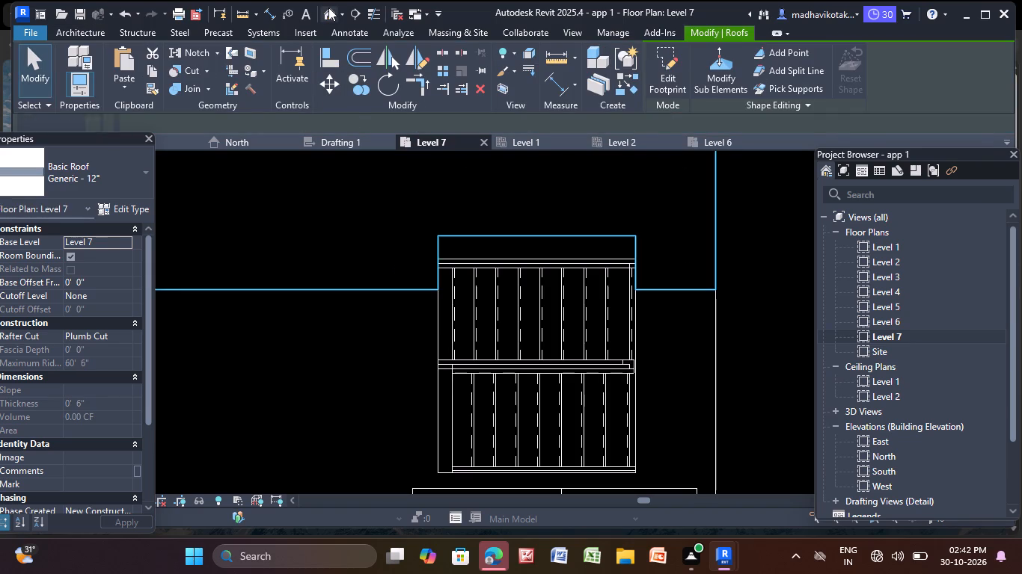
Examine the new roof strip and the edge of the stair shaft opening up close in 3D.
click(328, 7)
middle_drag(613, 230, 533, 343)
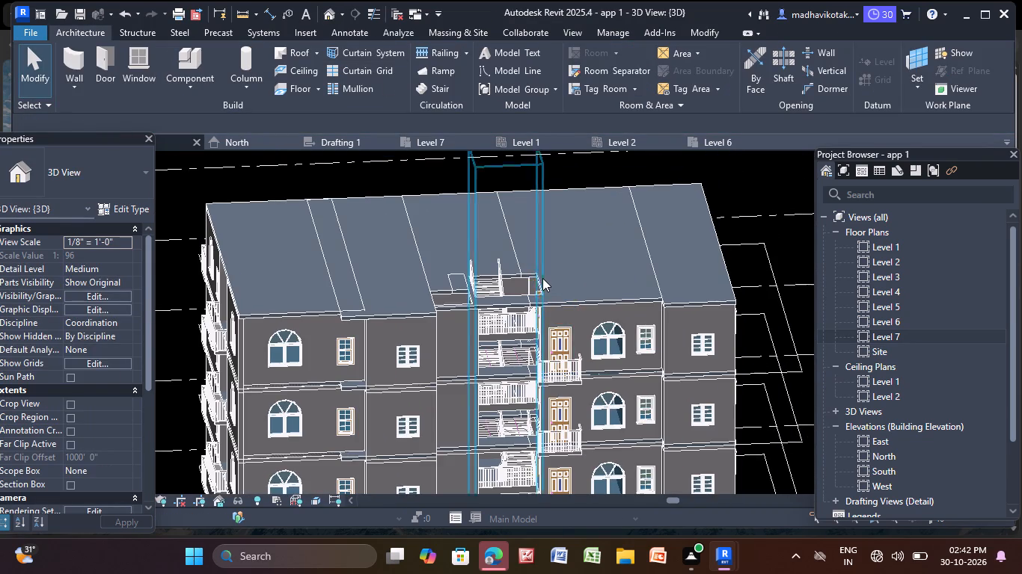
scroll(540, 277, up, 3)
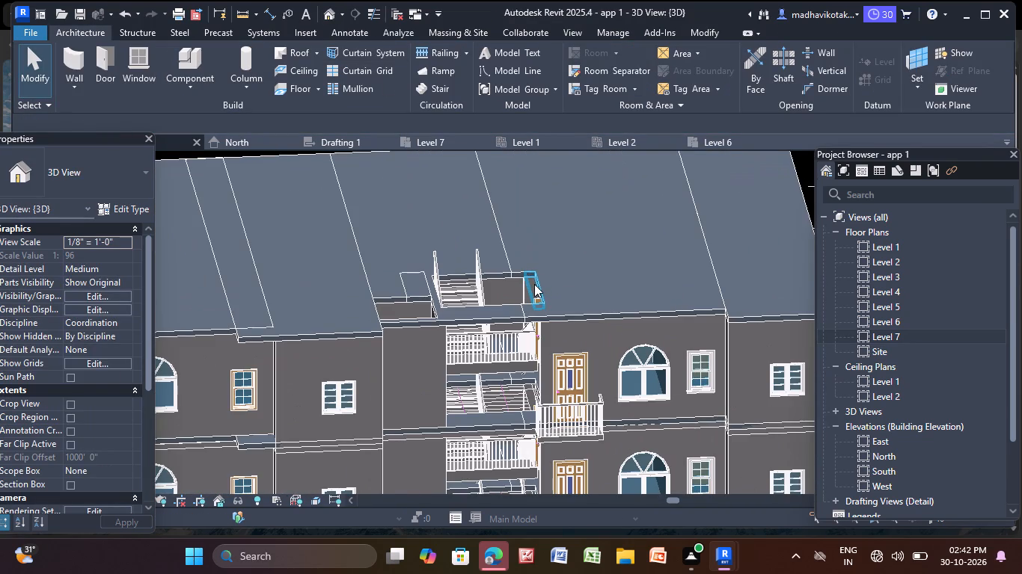
middle_drag(623, 293, 575, 312)
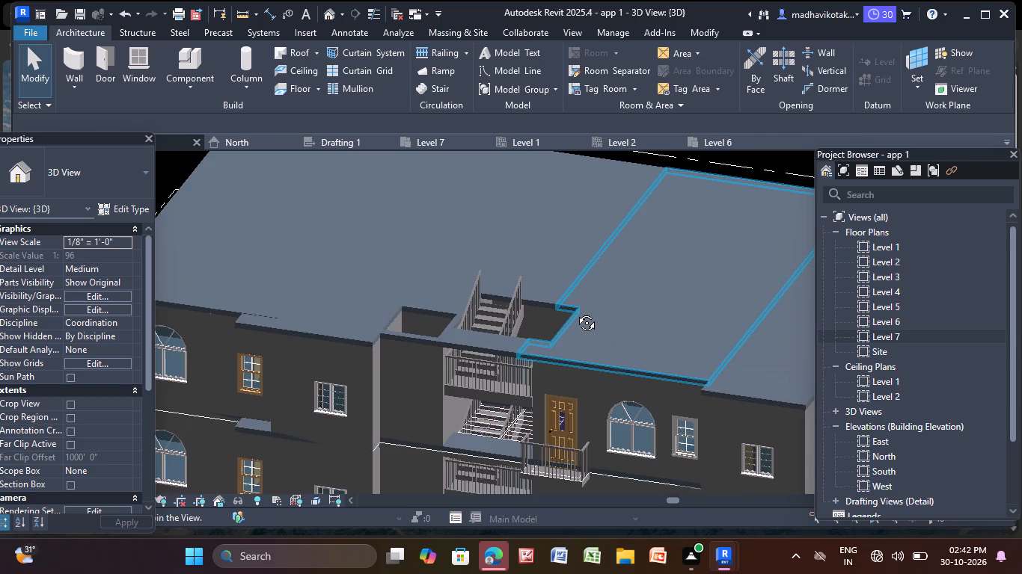
middle_drag(575, 312, 611, 279)
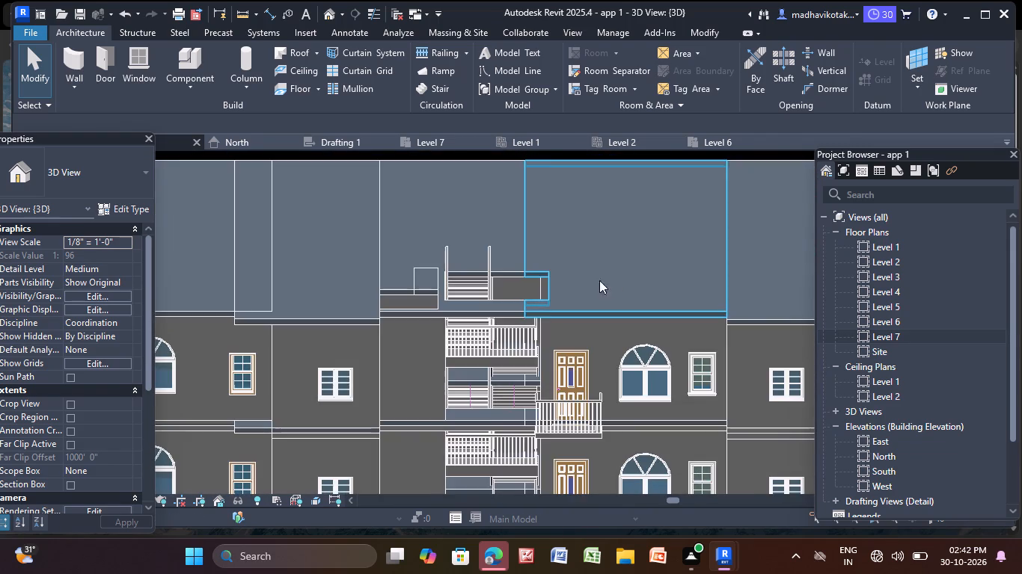
scroll(499, 285, up, 4)
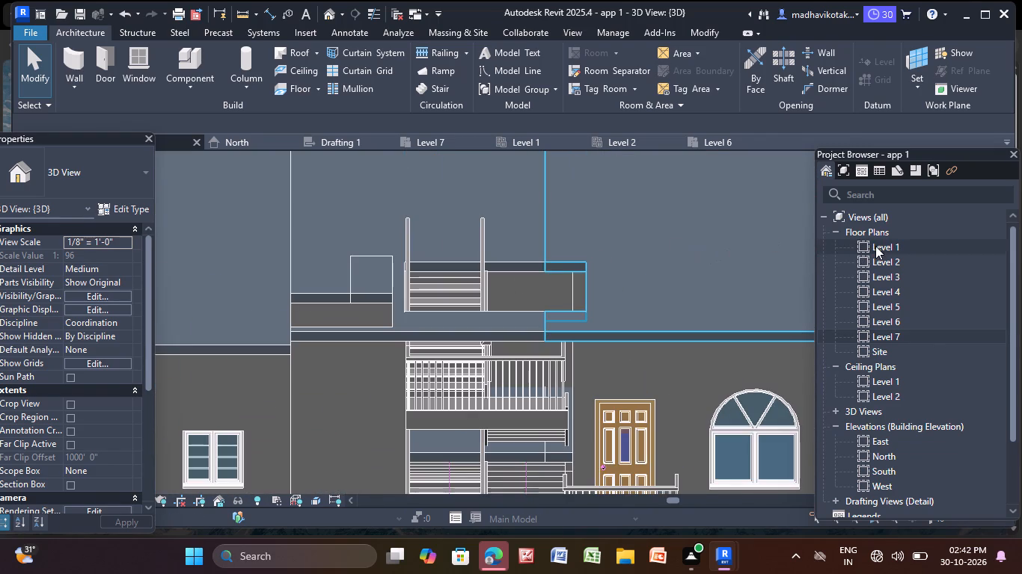
double_click(924, 332)
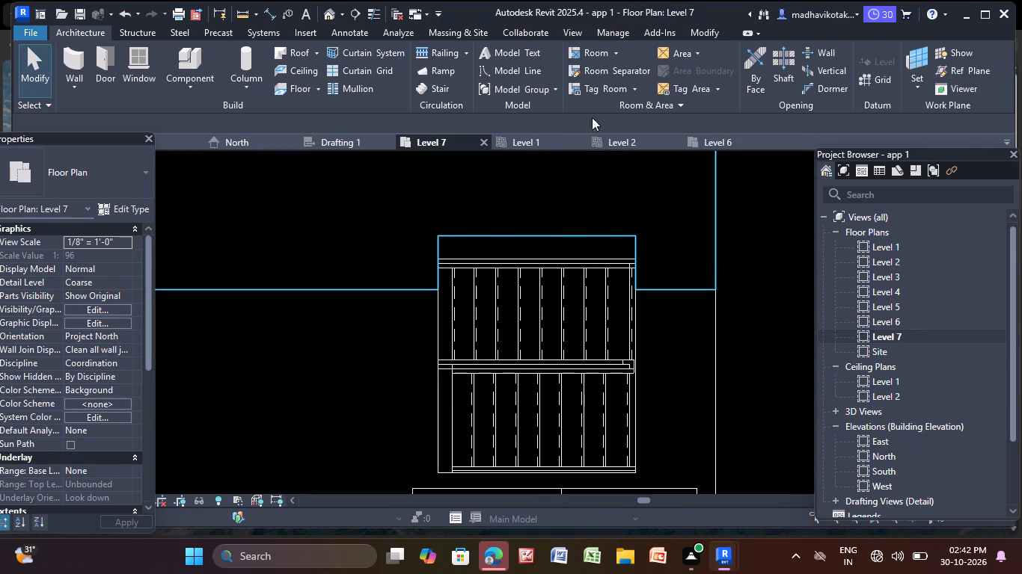
click(331, 15)
shift+middle_drag(534, 230, 507, 272)
scroll(537, 320, up, 4)
middle_drag(561, 336, 463, 211)
shift+middle_drag(483, 329, 518, 305)
scroll(471, 274, down, 4)
middle_drag(471, 274, 486, 327)
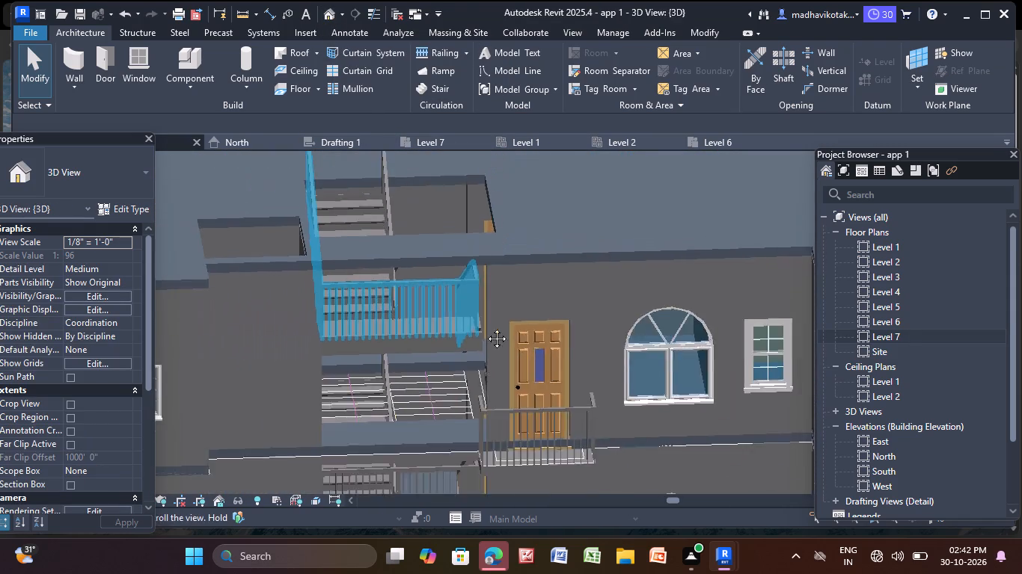
middle_drag(486, 327, 492, 392)
scroll(495, 315, up, 3)
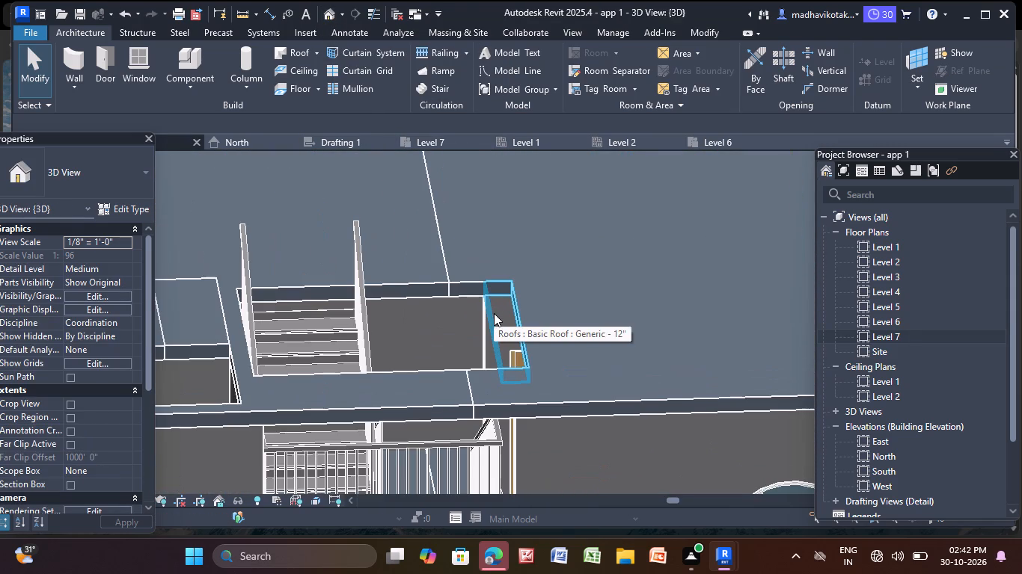
click(495, 311)
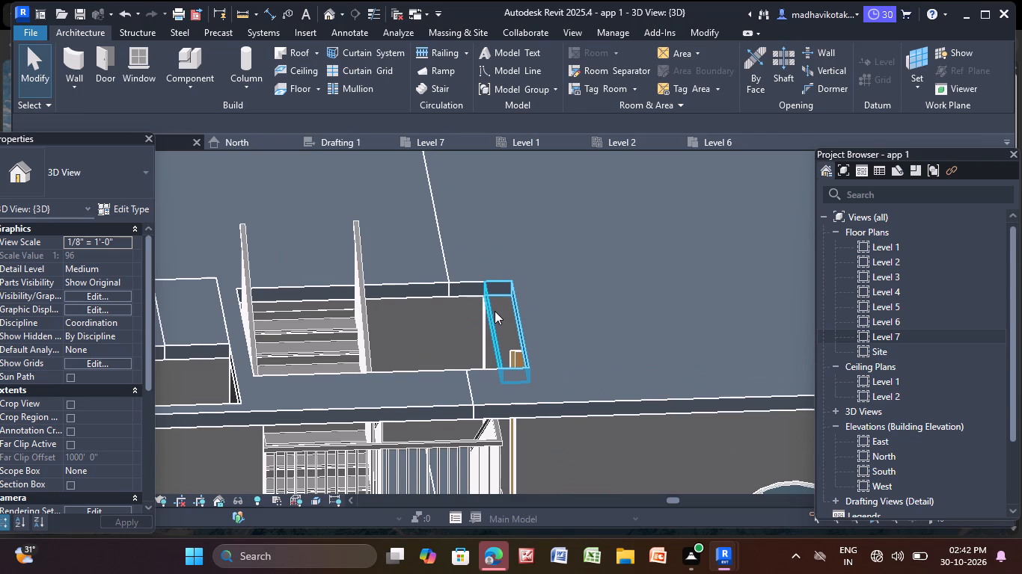
click(490, 330)
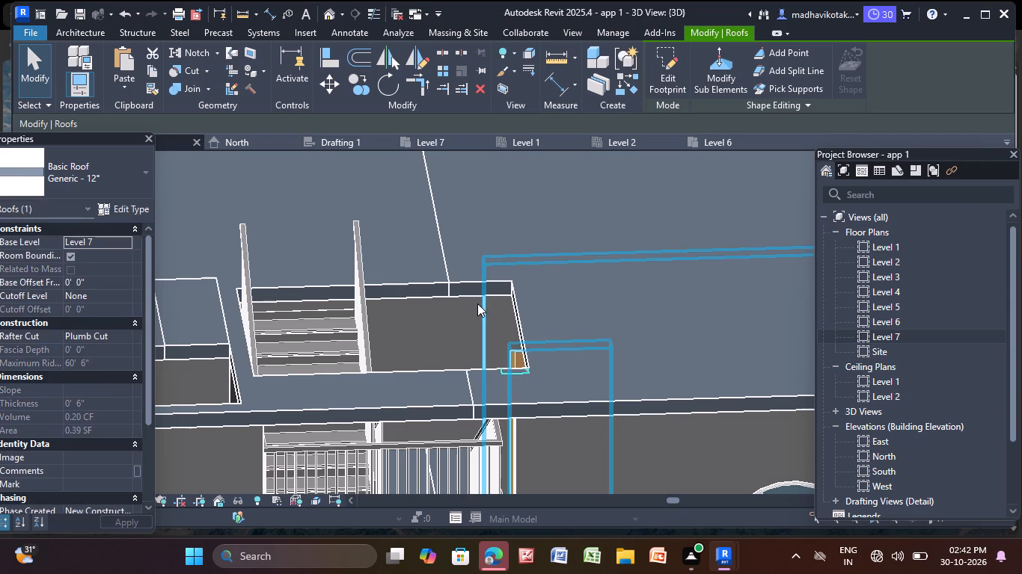
key(Escape)
key(Escape)
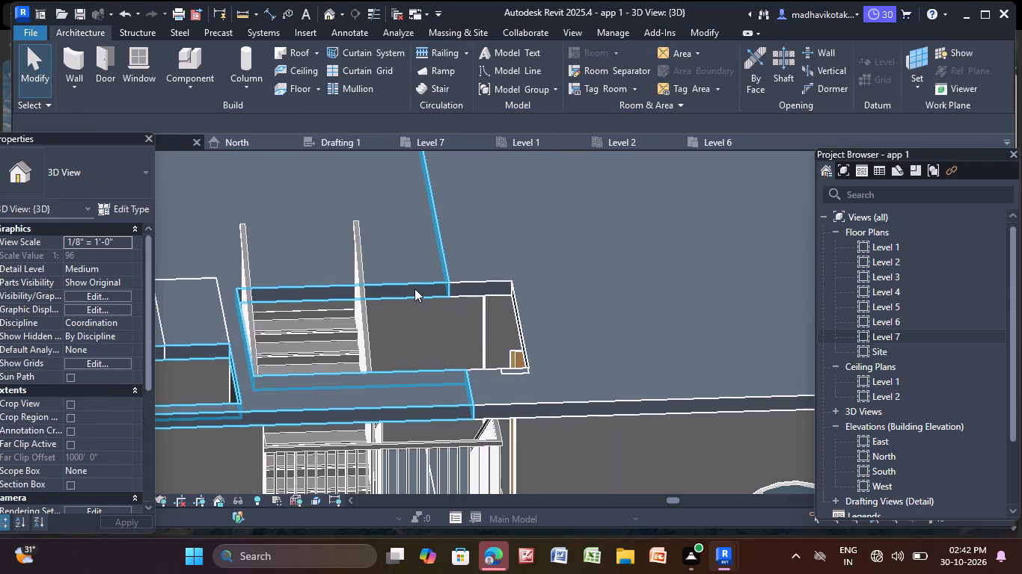
Lower the stair shaft opening's top to just below the Level 7 roof, giving an unconnected height of about 66'-2 1/2".
click(408, 268)
scroll(408, 268, down, 8)
middle_drag(407, 268, 396, 330)
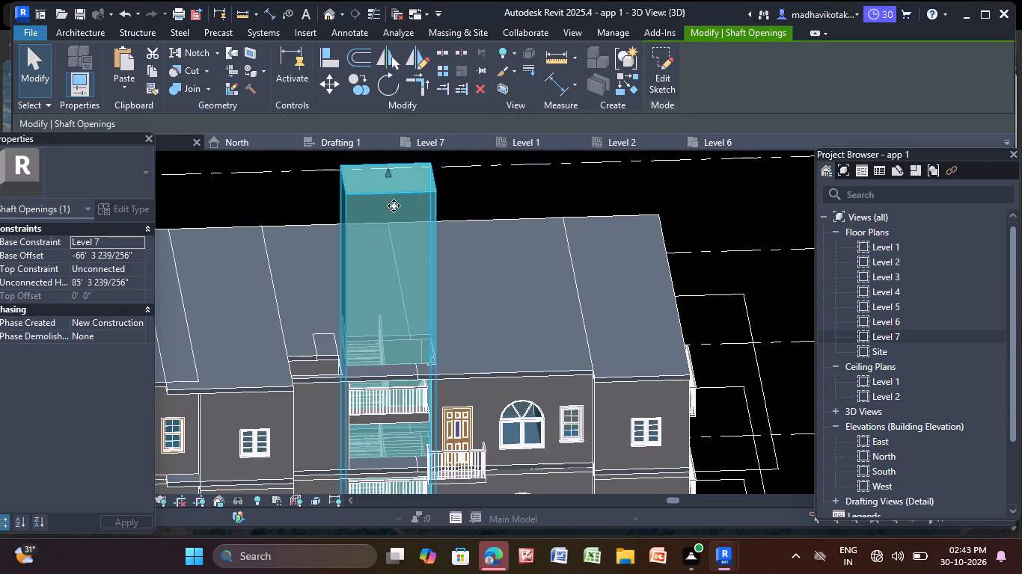
drag(390, 178, 418, 386)
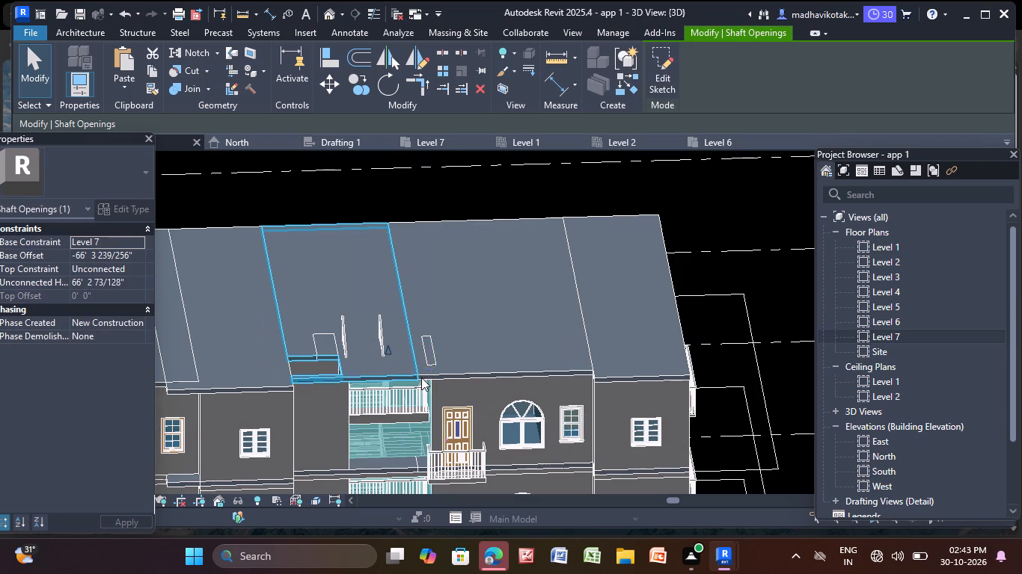
key(Escape)
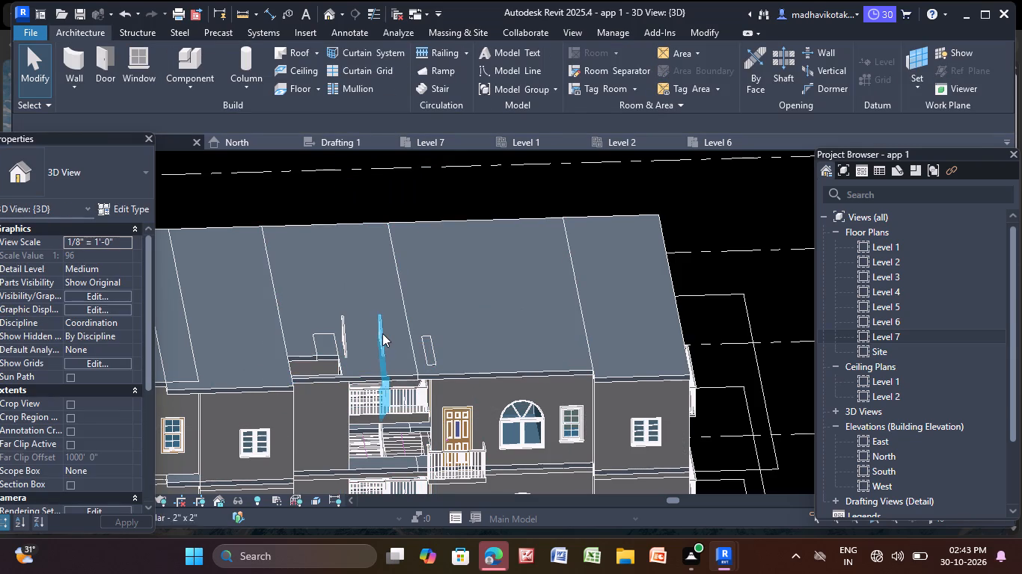
Inspect the top stair railings and the roofline over the stair bay from low and frontal 3D angles.
click(377, 330)
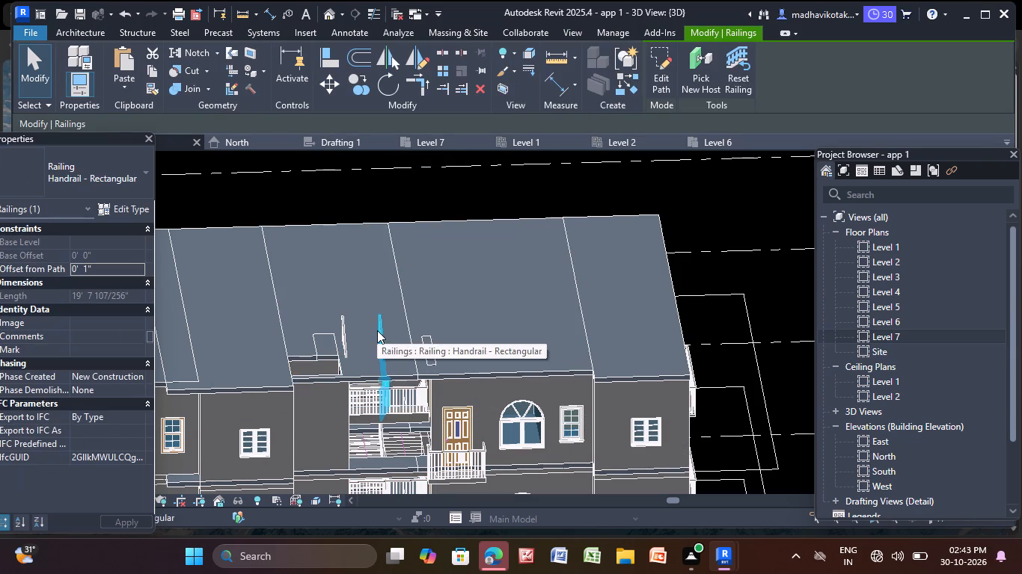
key(Escape)
middle_drag(370, 336, 354, 305)
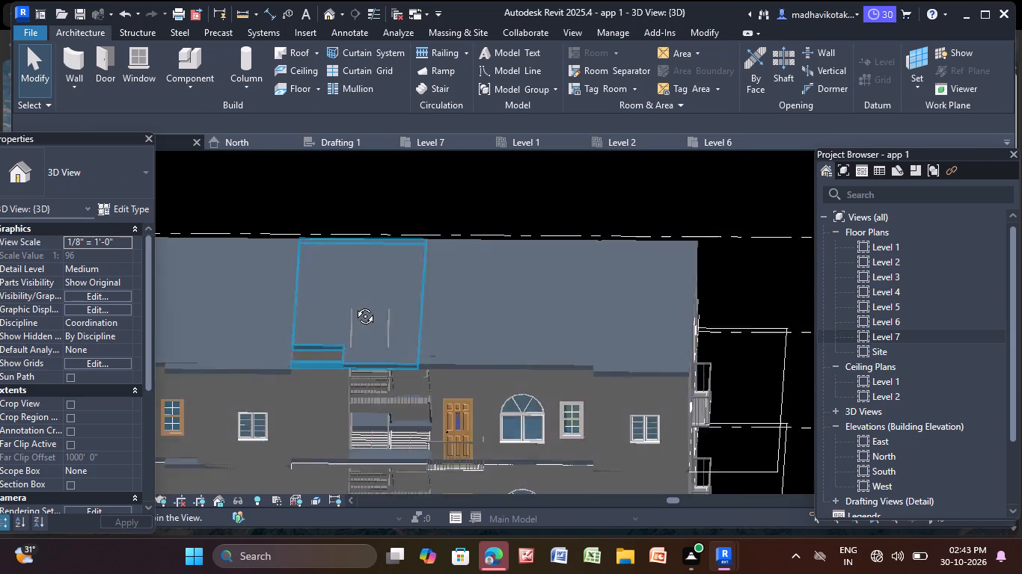
middle_drag(354, 305, 364, 211)
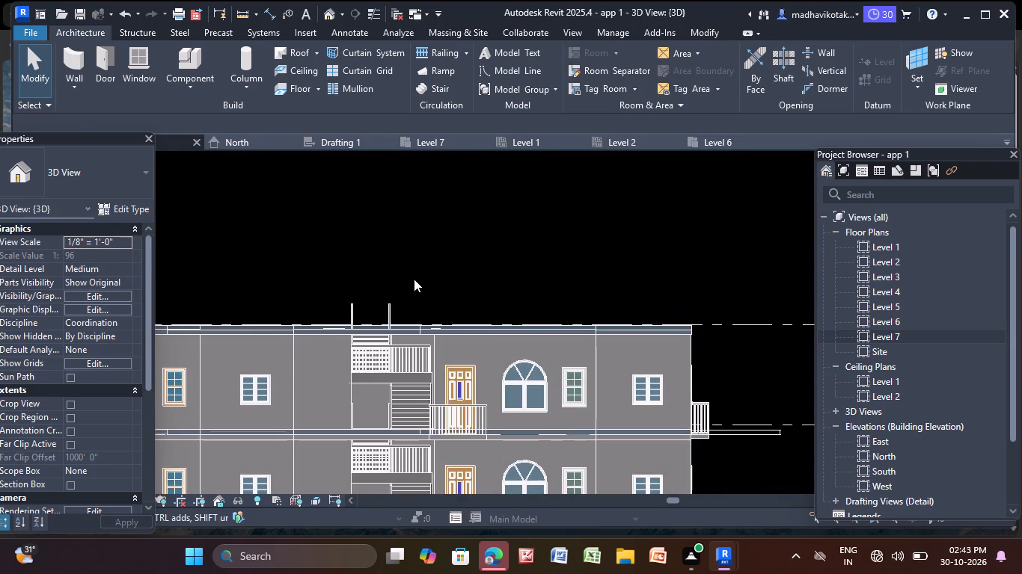
scroll(426, 297, down, 7)
middle_drag(571, 379, 567, 368)
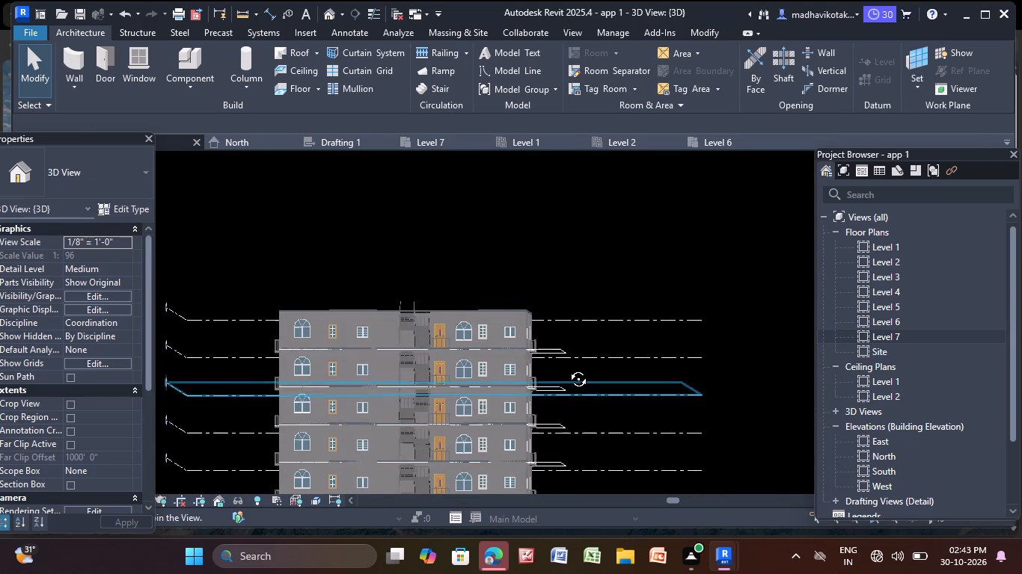
middle_drag(567, 368, 572, 398)
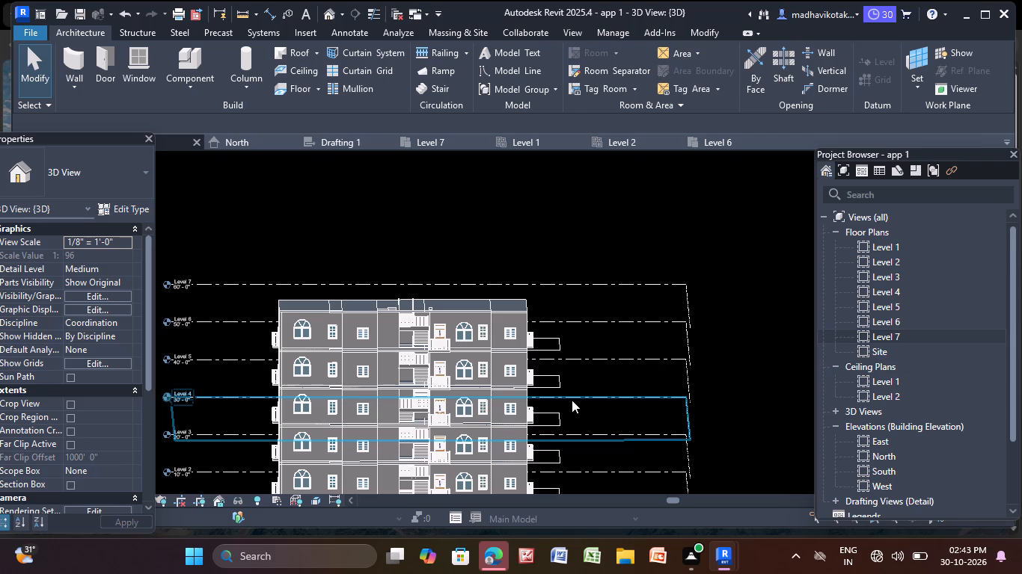
scroll(282, 146, down, 4)
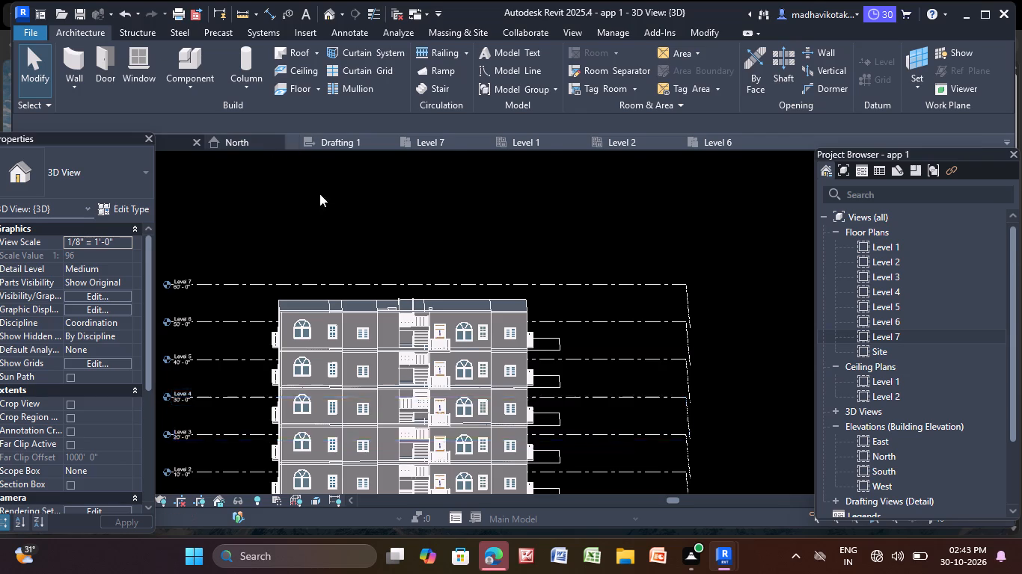
Examine the whole six-storey building in 3D from all sides, including the side facade's windows, doors and balconies.
middle_drag(482, 320, 464, 265)
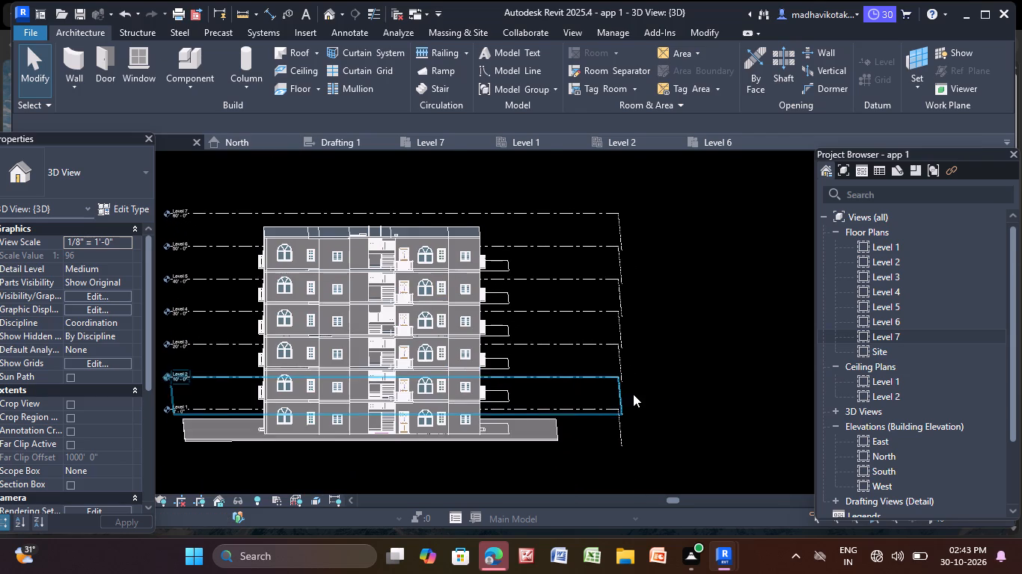
shift+middle_drag(629, 395, 401, 411)
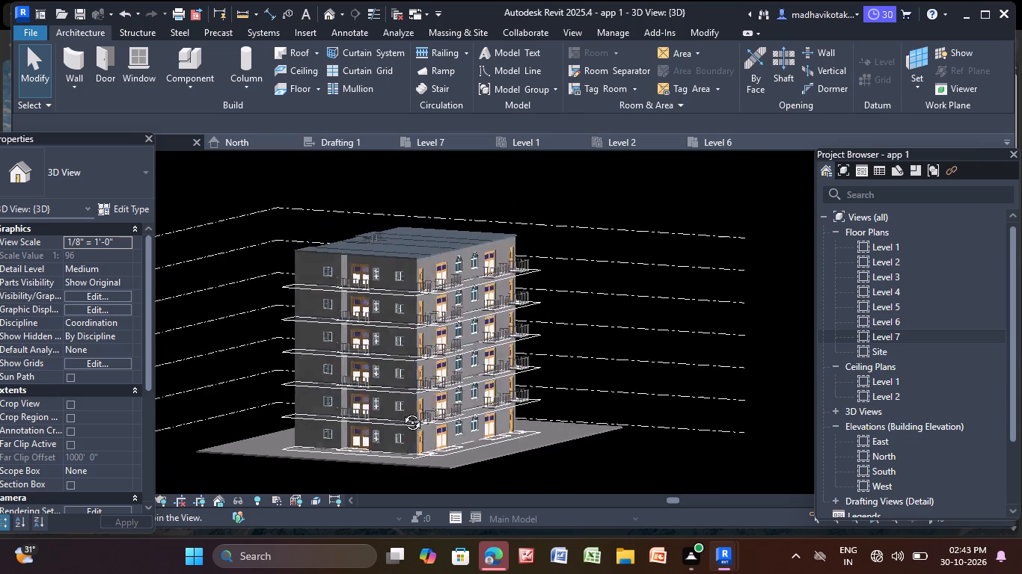
shift+middle_drag(401, 411, 225, 417)
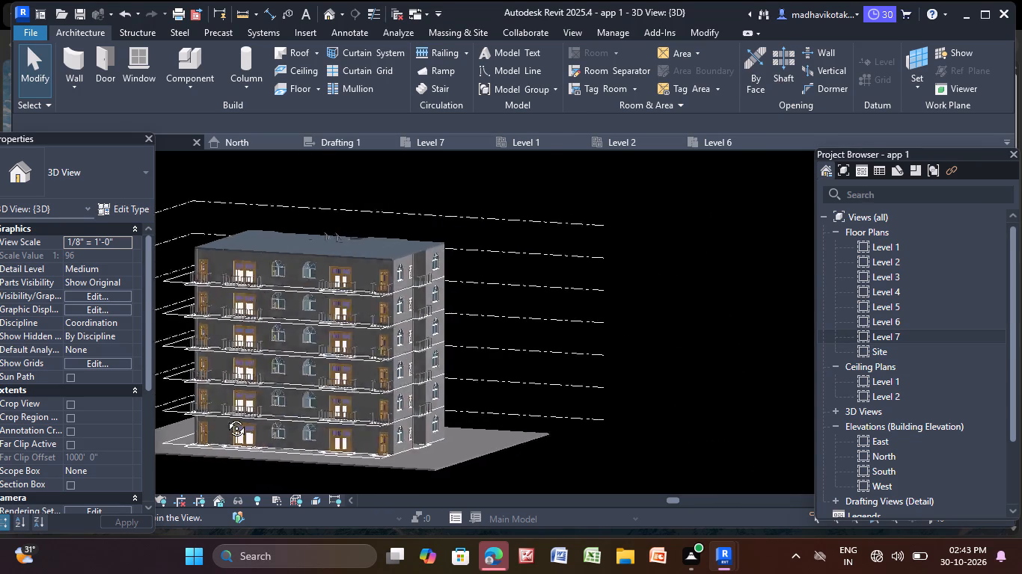
shift+middle_drag(225, 417, 147, 402)
scroll(456, 377, down, 2)
middle_drag(456, 377, 534, 378)
shift+middle_drag(589, 451, 513, 451)
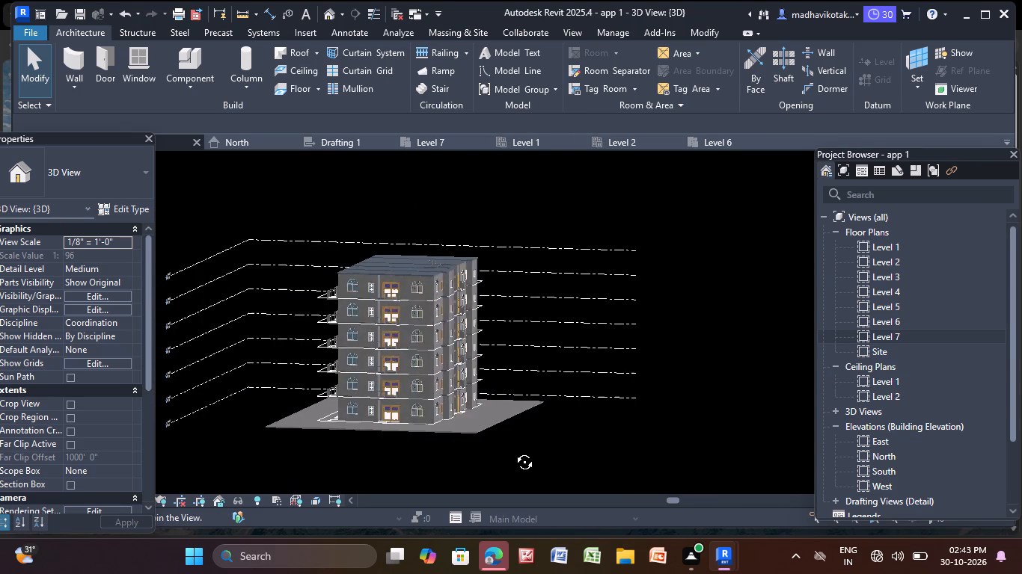
shift+middle_drag(513, 451, 521, 439)
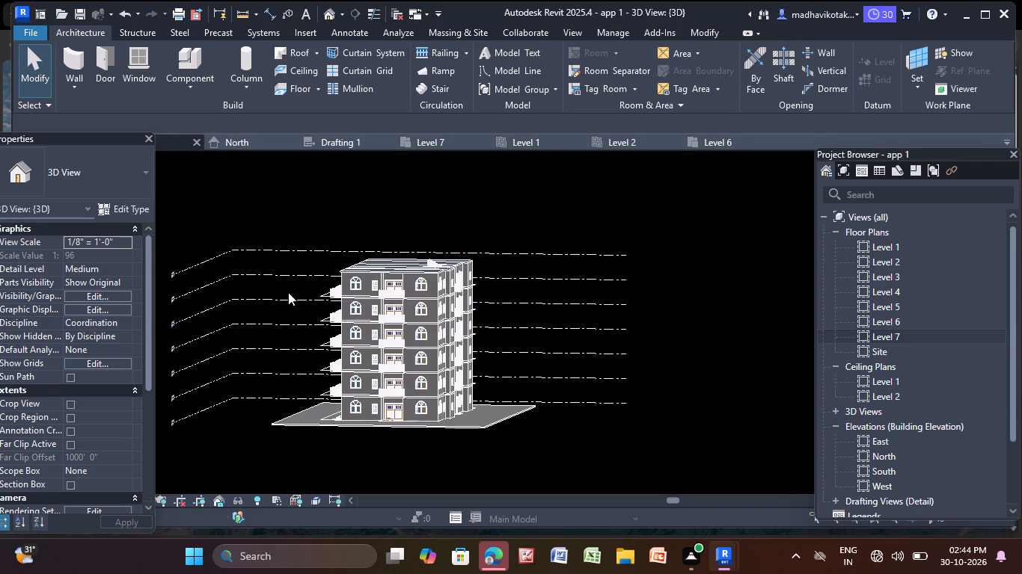
scroll(325, 377, up, 2)
middle_drag(381, 487, 398, 483)
scroll(400, 383, up, 4)
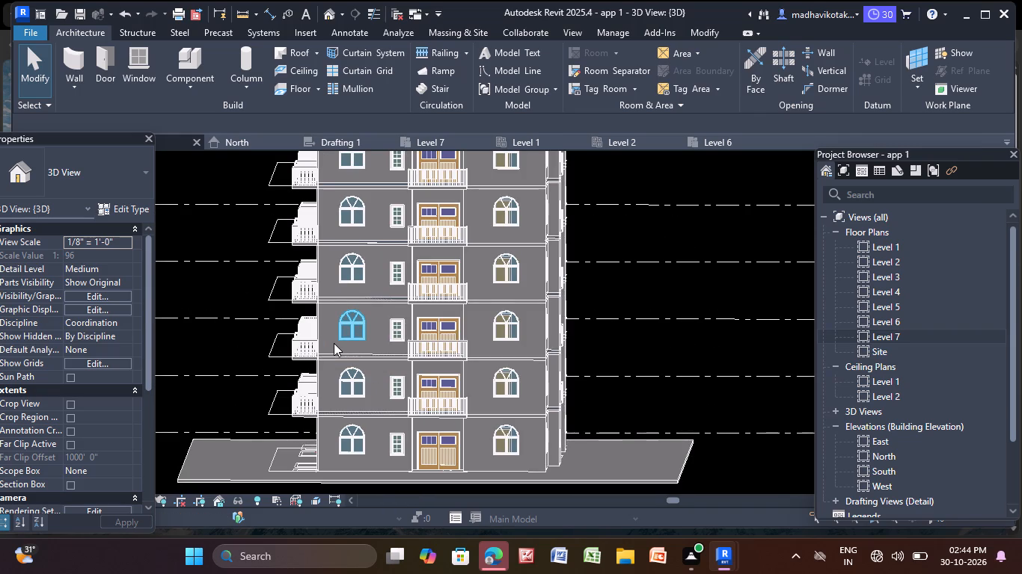
middle_drag(334, 343, 349, 365)
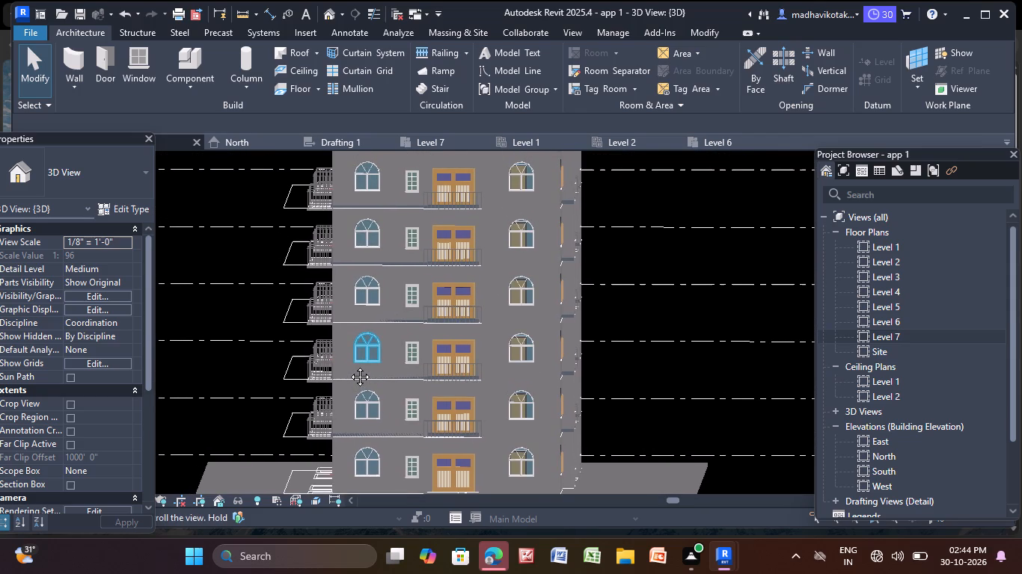
middle_drag(349, 365, 349, 365)
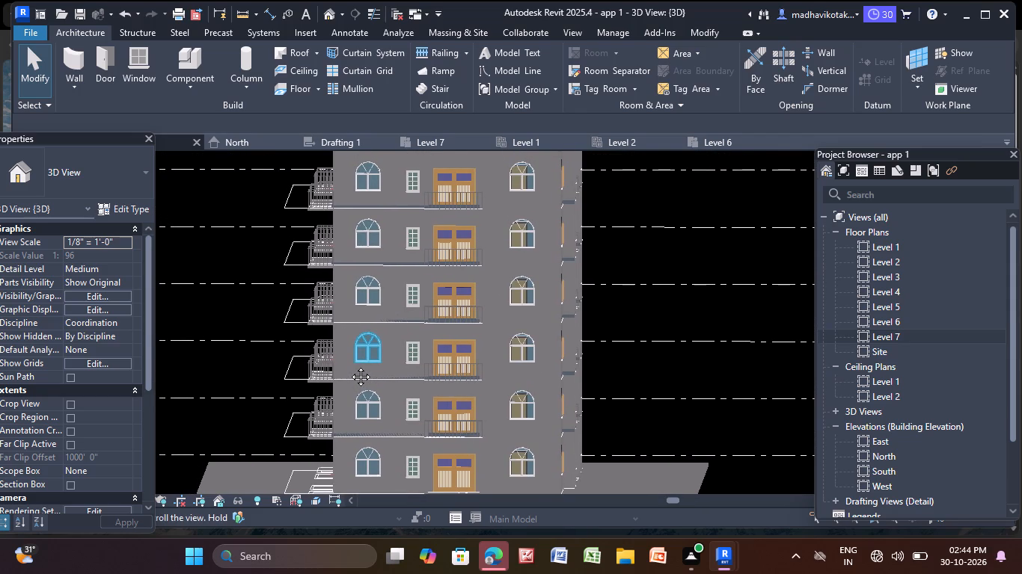
middle_drag(349, 365, 349, 365)
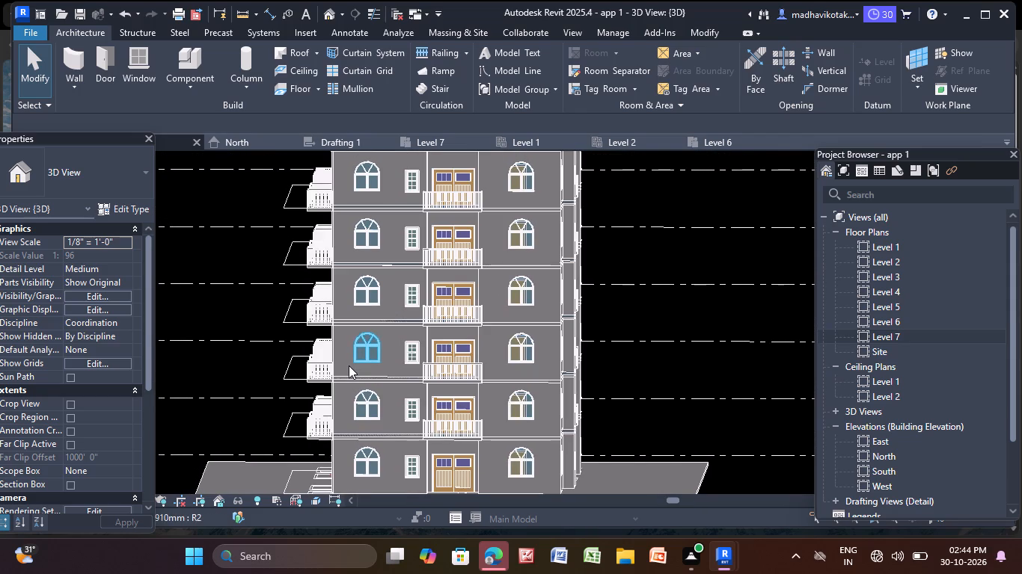
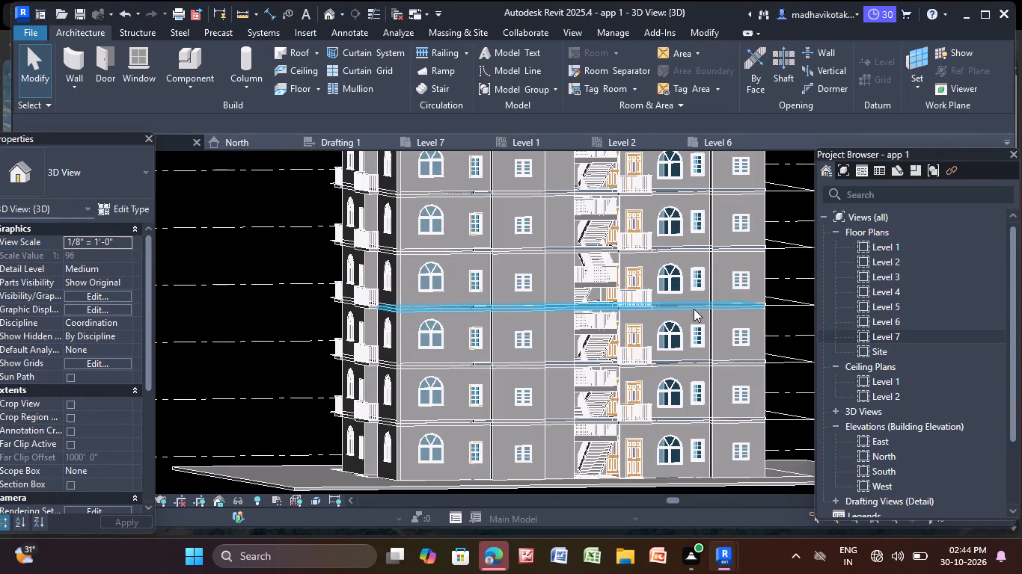
Examine the apartment building's facades from several sides in the 3D view.
middle_drag(694, 309, 658, 350)
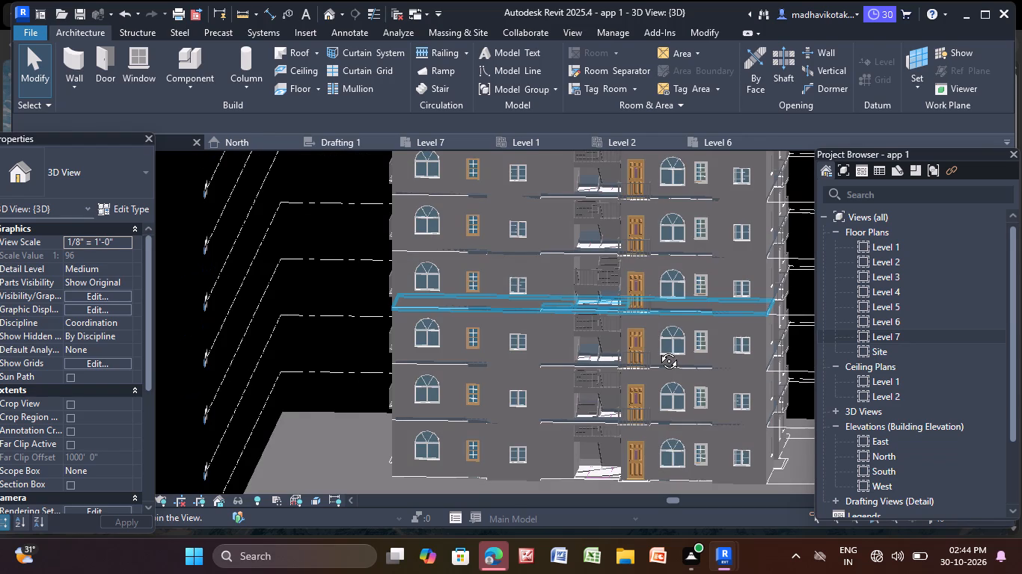
middle_drag(658, 350, 664, 348)
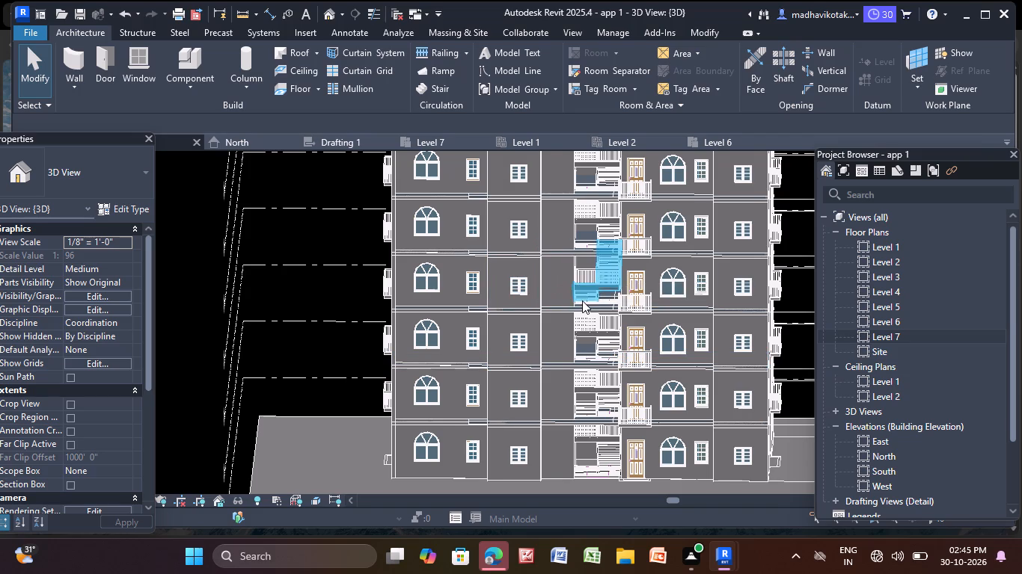
shift+middle_drag(578, 305, 252, 306)
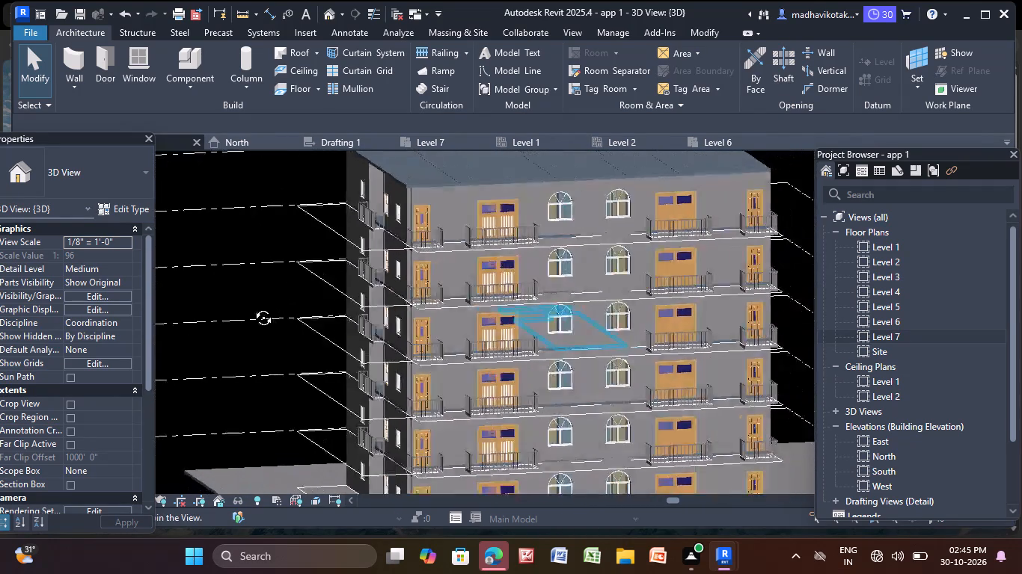
shift+middle_drag(252, 306, 246, 305)
scroll(544, 394, down, 2)
middle_drag(558, 387, 528, 355)
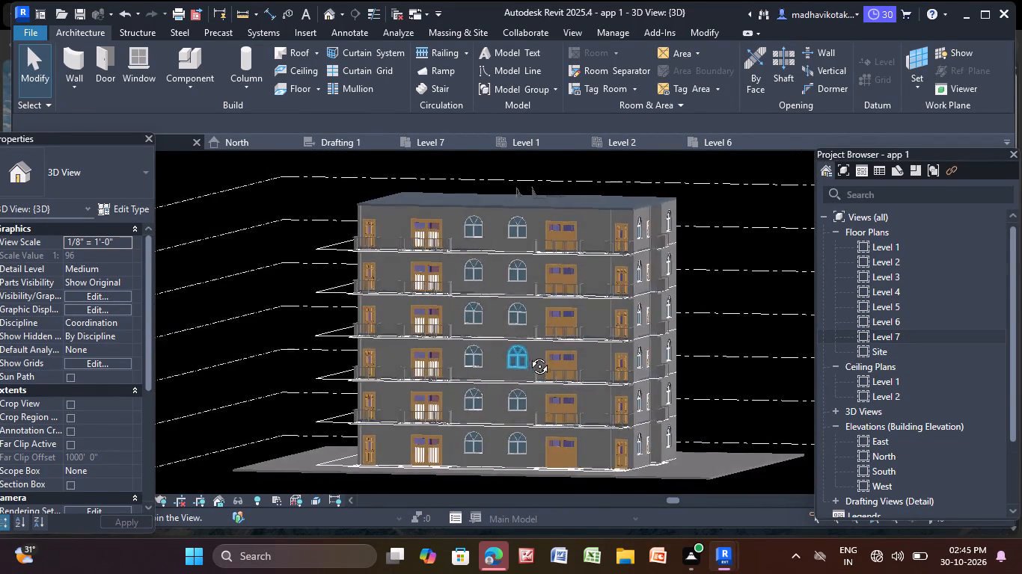
middle_drag(528, 355, 547, 372)
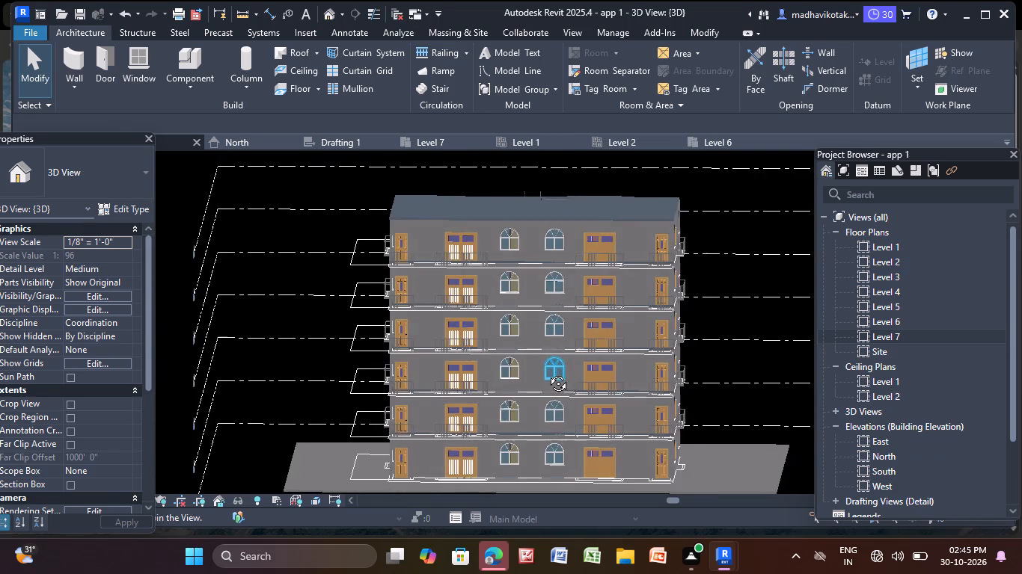
middle_drag(547, 372, 557, 370)
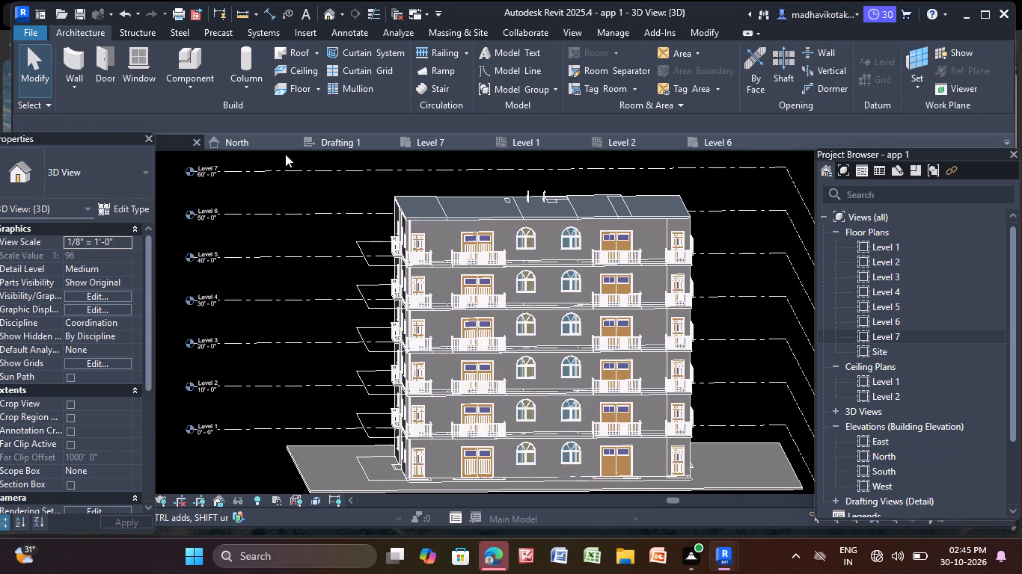
Start an in-place model in the Generic Models category, keeping the default name.
click(184, 90)
click(209, 148)
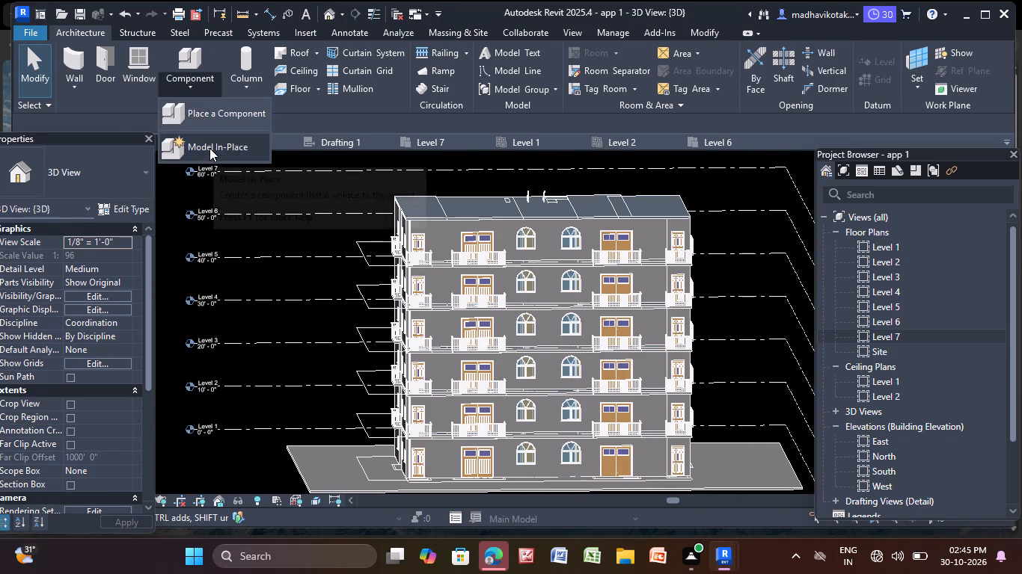
scroll(462, 258, down, 5)
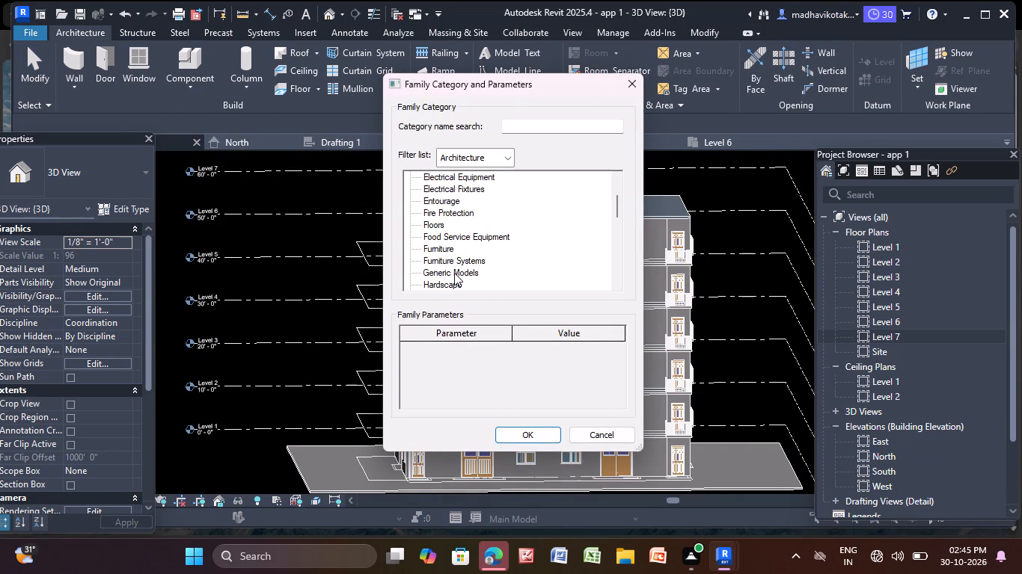
click(456, 272)
click(544, 431)
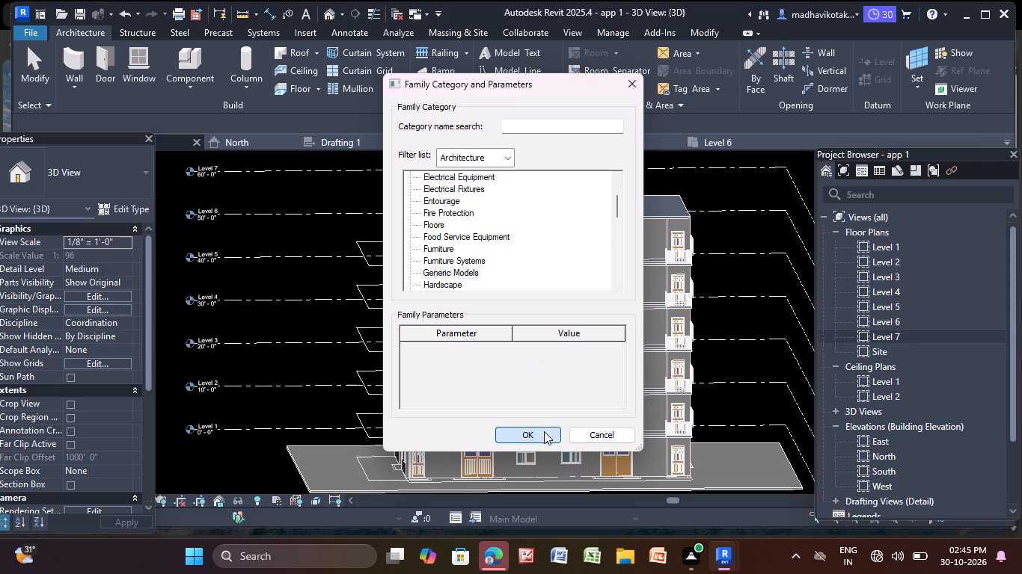
click(539, 291)
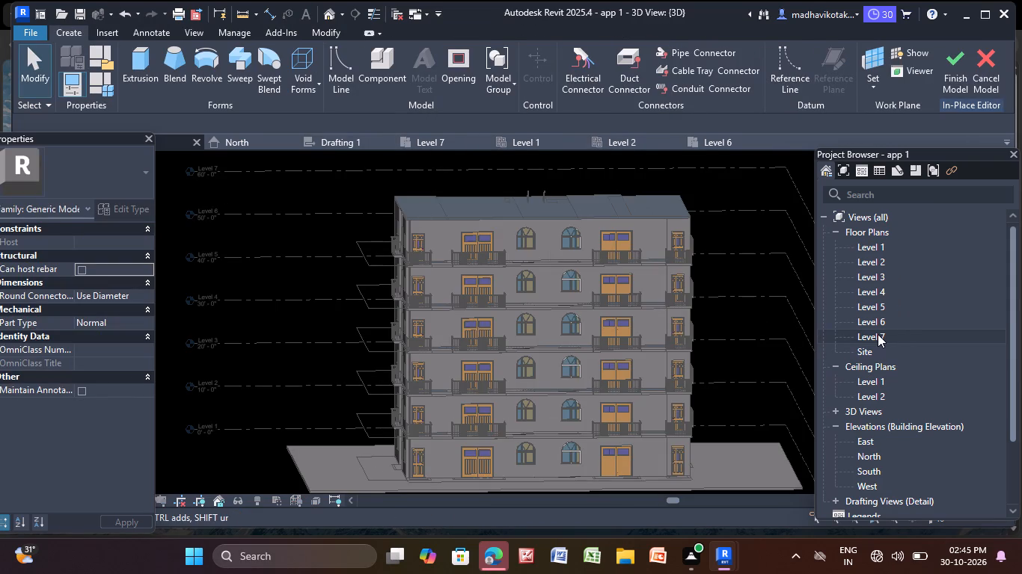
From the Level 1 floor plan, start an Extrusion with the long west exterior wall picked as work plane, and open the East elevation.
double_click(875, 244)
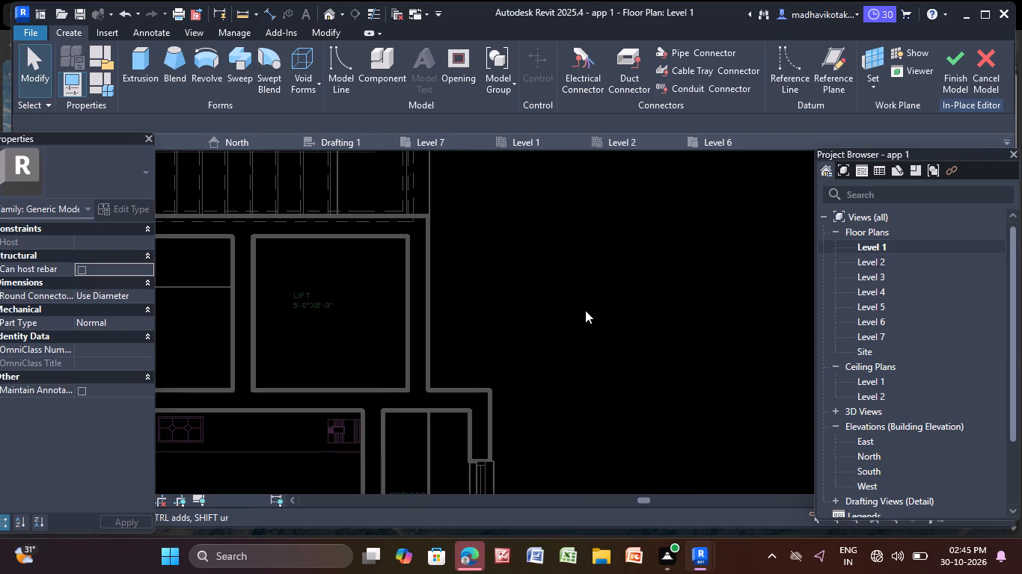
scroll(584, 310, down, 15)
middle_drag(581, 291, 592, 343)
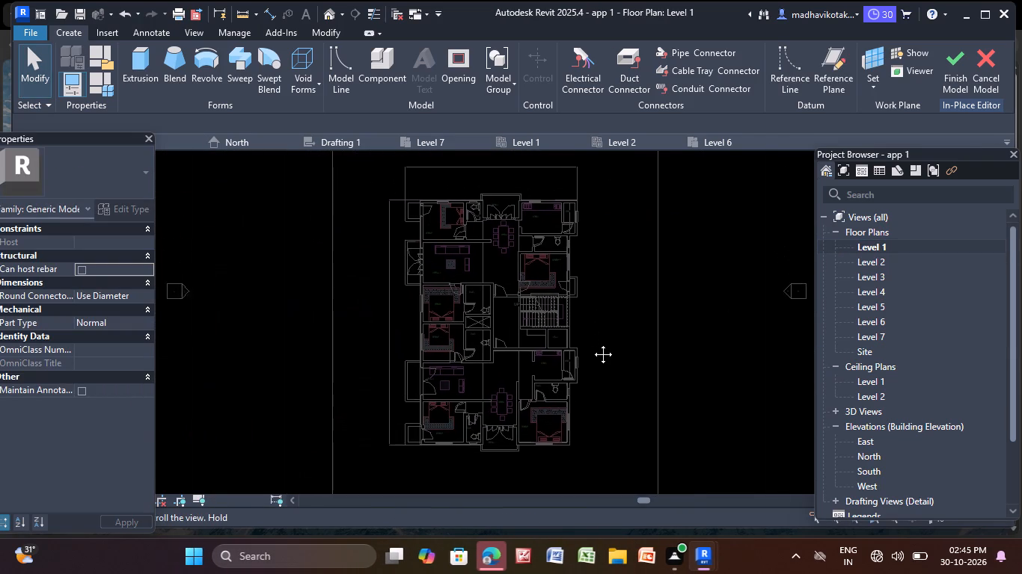
middle_drag(592, 343, 593, 369)
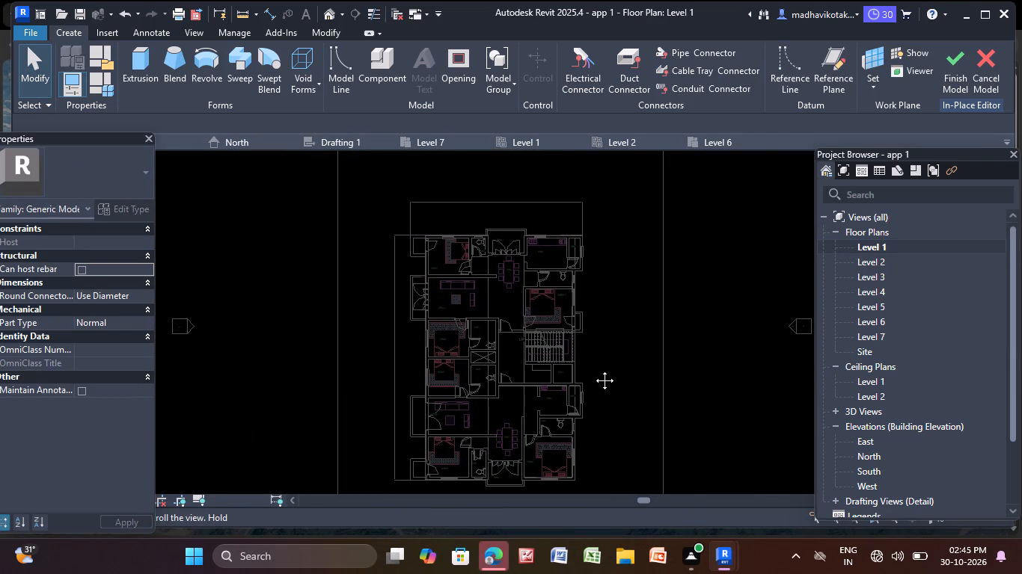
middle_drag(593, 369, 596, 355)
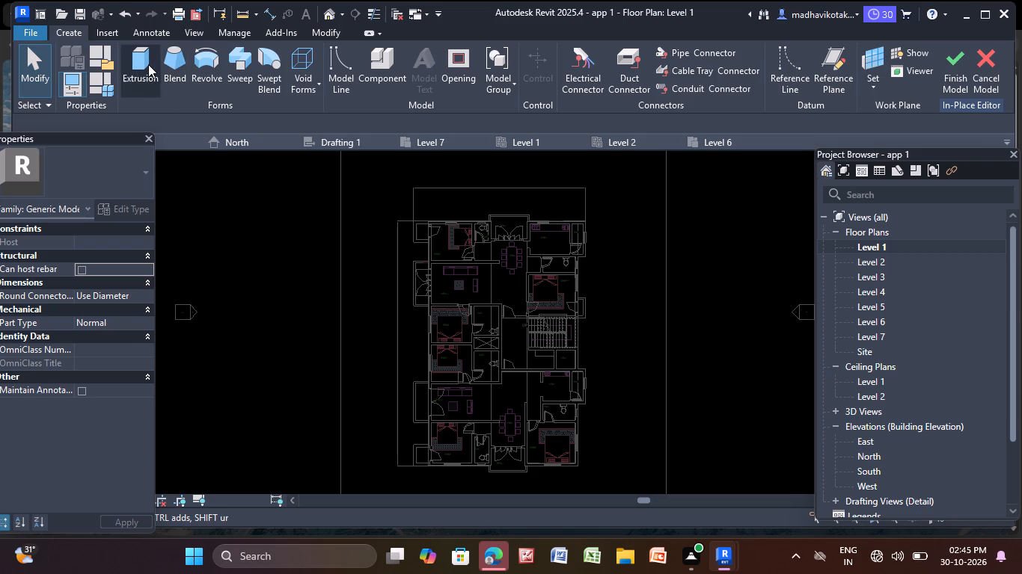
click(148, 64)
click(702, 90)
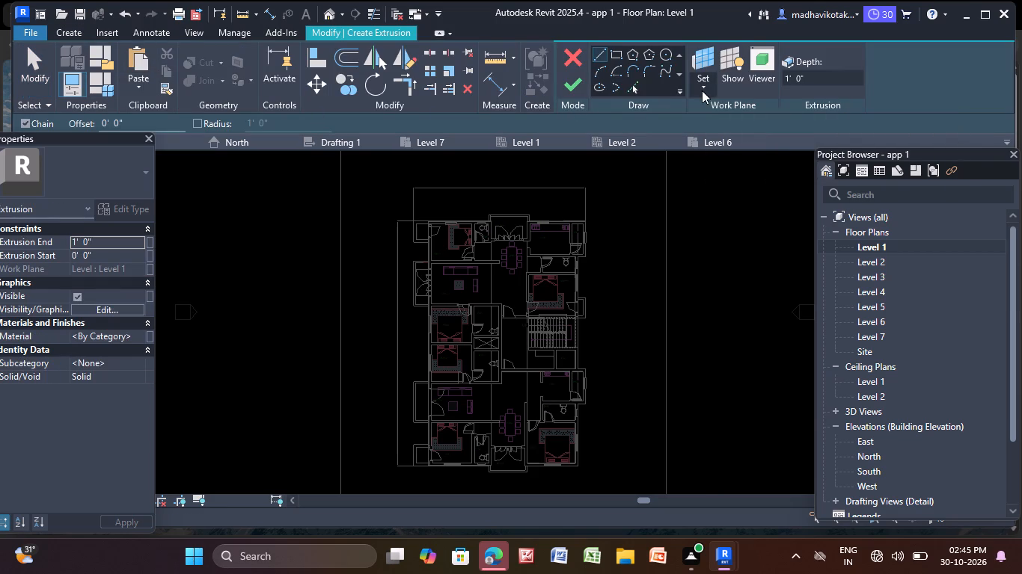
click(747, 142)
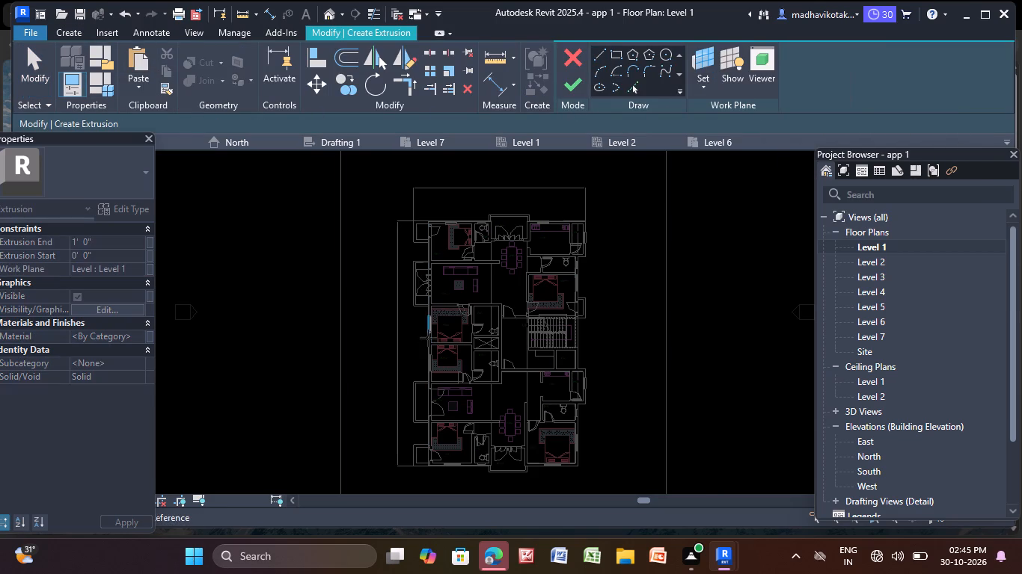
click(426, 250)
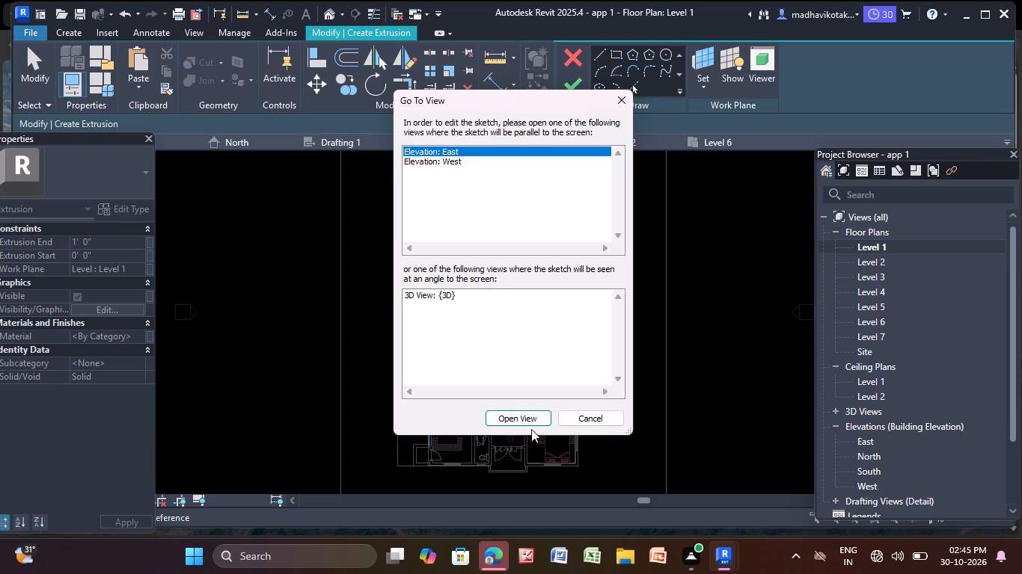
click(527, 420)
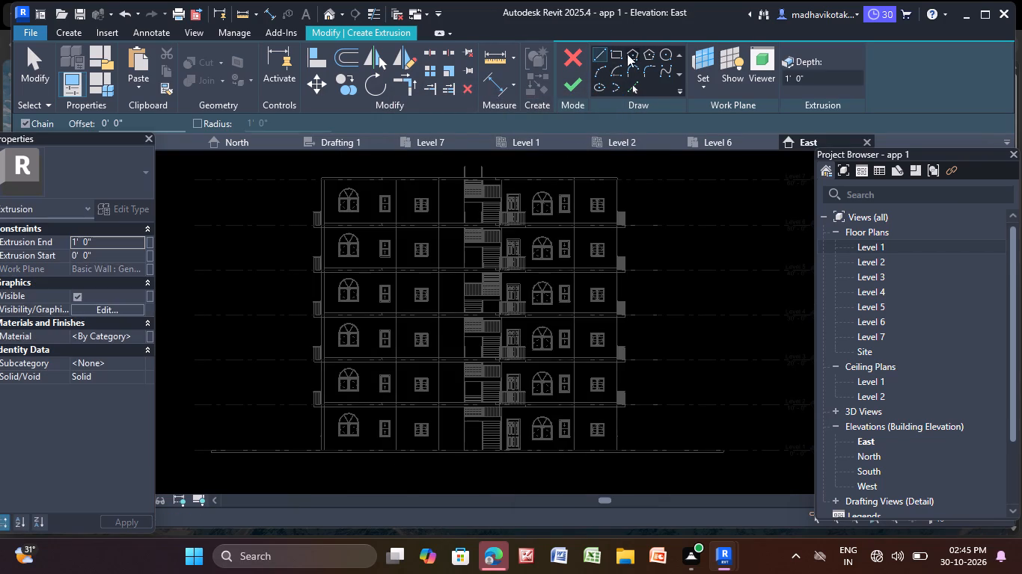
Sketch a rectangle about 31'-1" by 1'-4" along the building's base, then finish the 1'-deep extrusion and the in-place model.
click(614, 48)
middle_drag(557, 382, 568, 286)
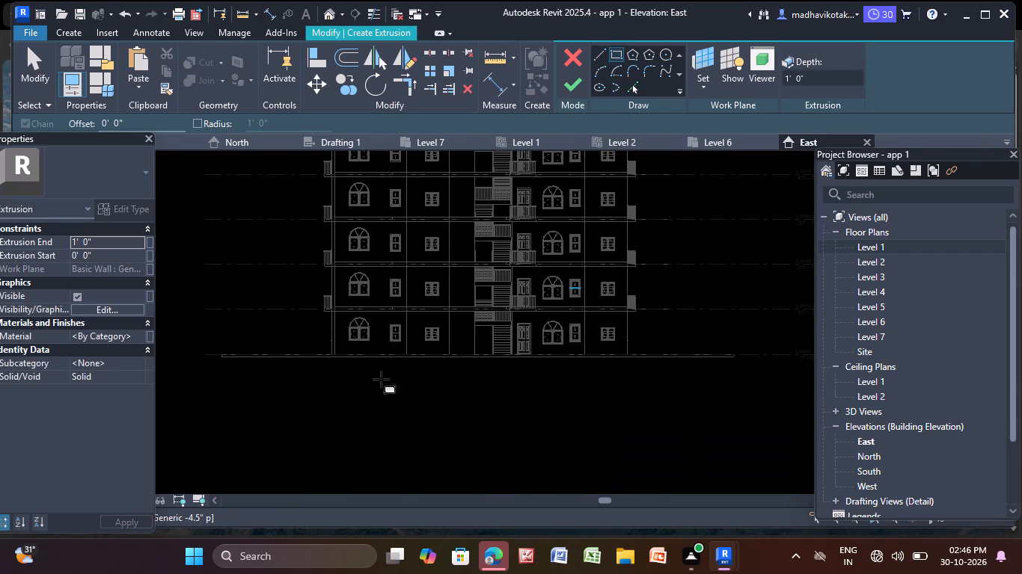
scroll(364, 365, up, 4)
click(314, 350)
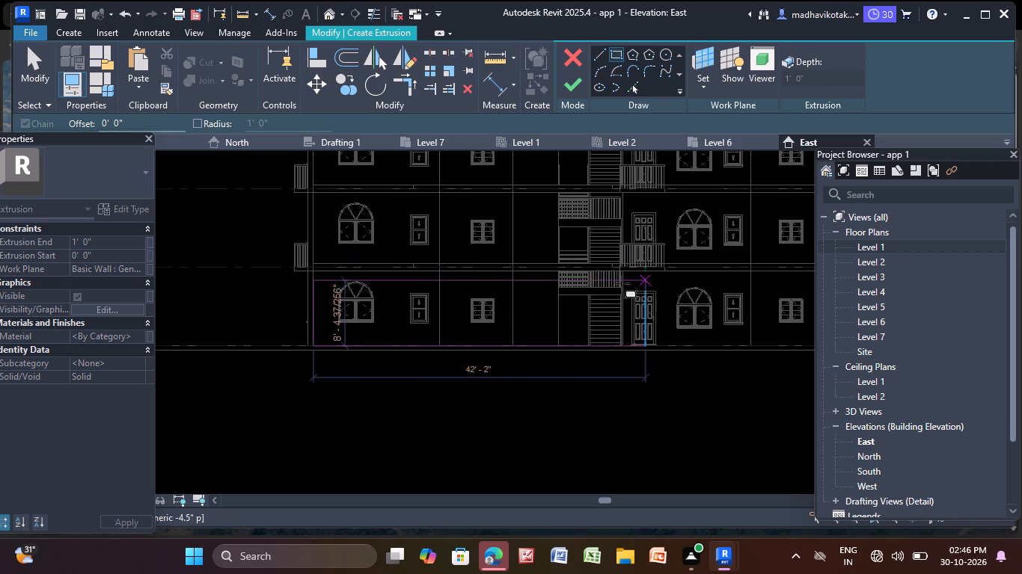
click(560, 336)
click(570, 84)
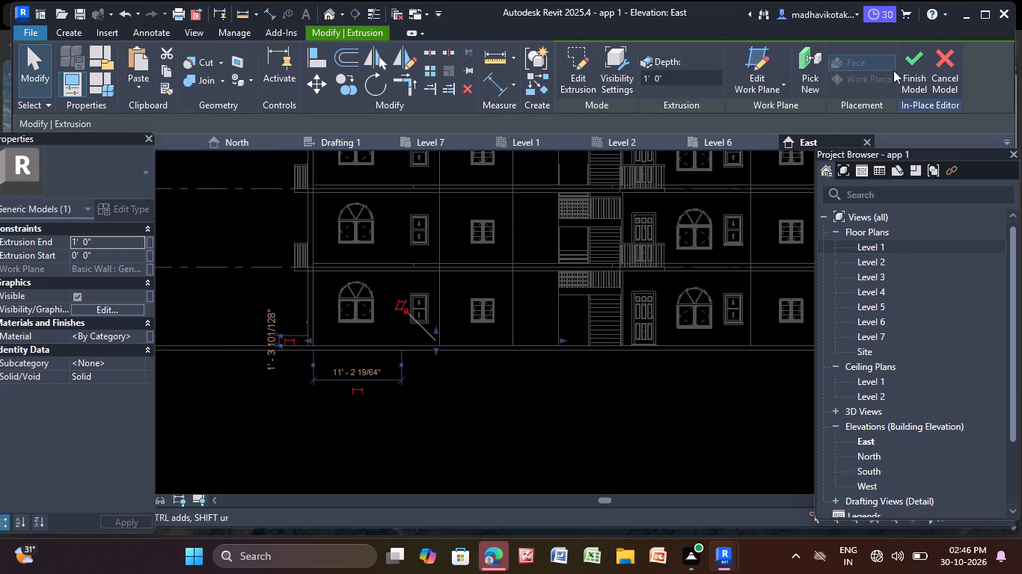
click(912, 62)
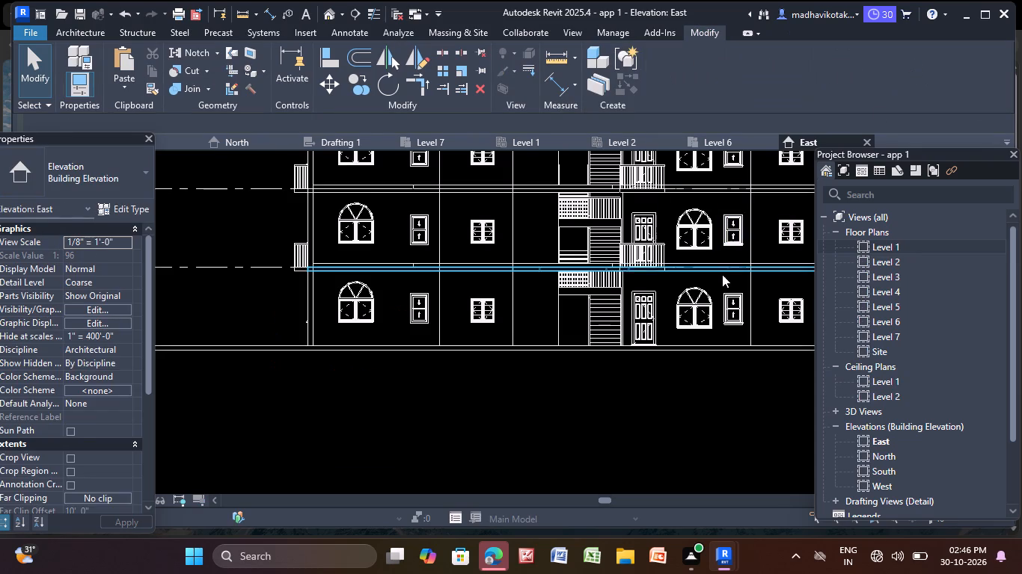
In the 3D view, stretch the new generic model's top edge up over the lowest three storeys of the balcony facade.
click(330, 10)
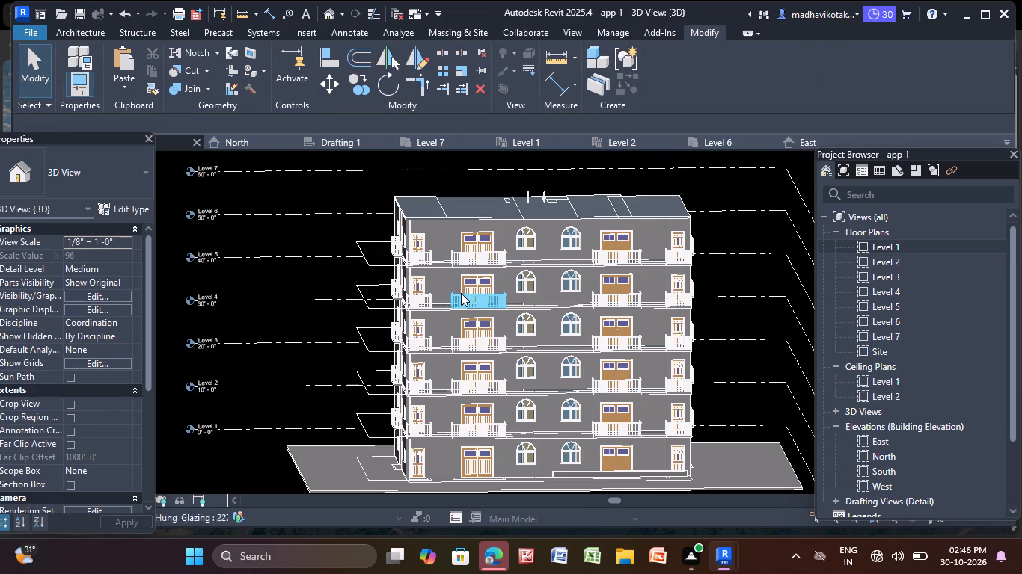
scroll(713, 440, down, 1)
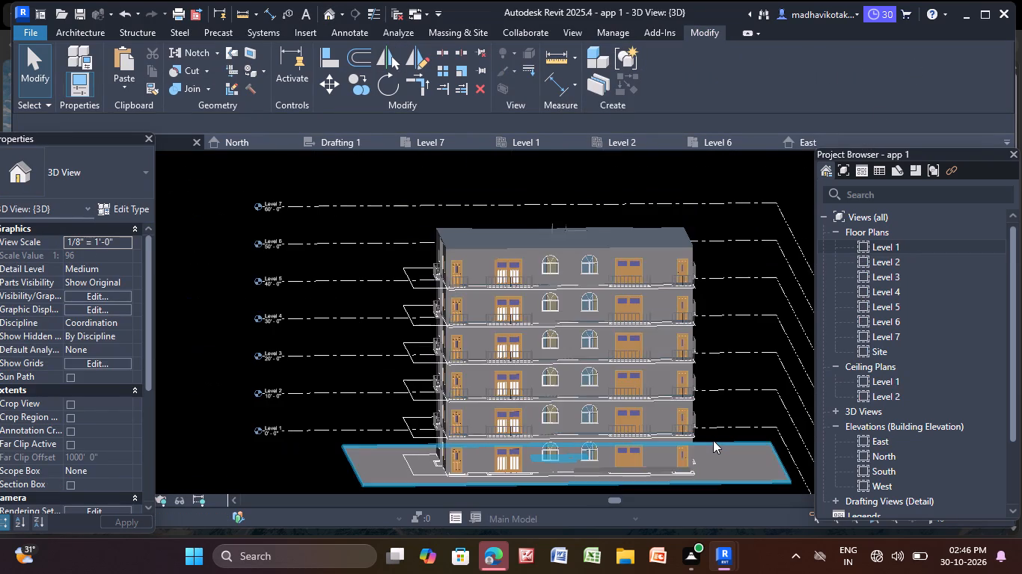
middle_drag(715, 442, 632, 457)
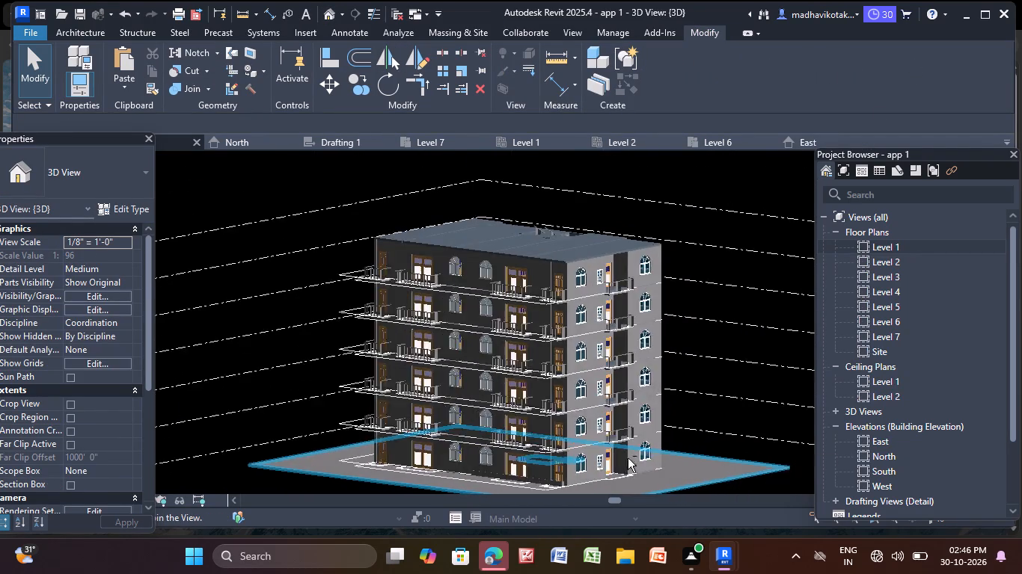
scroll(571, 490, up, 9)
click(500, 466)
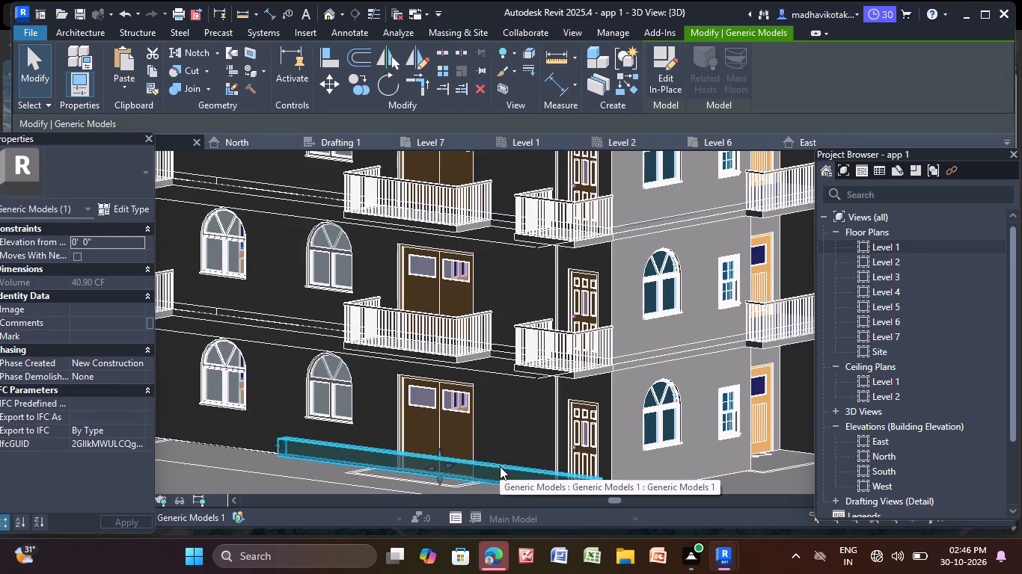
drag(438, 451, 439, 450)
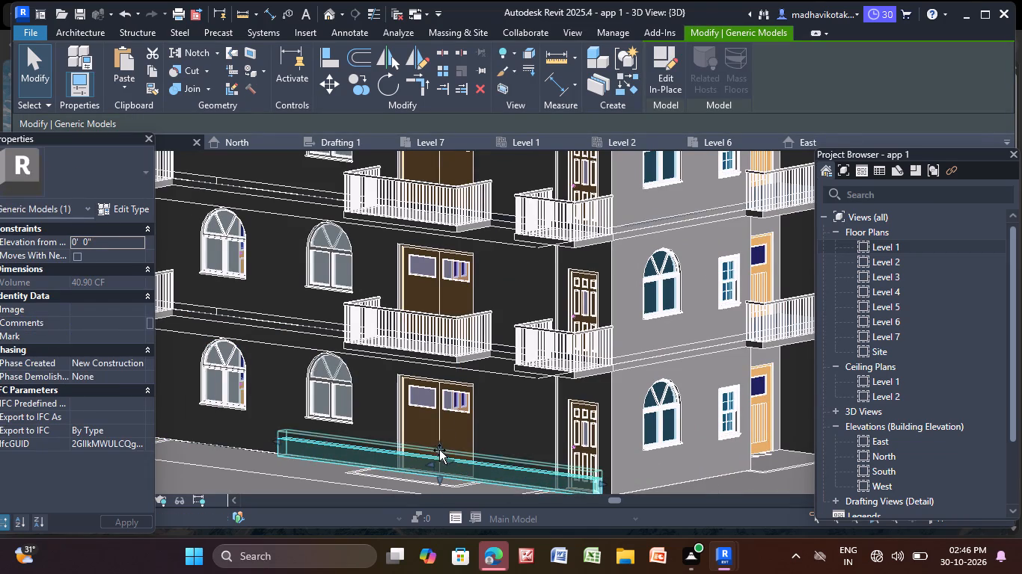
drag(439, 450, 483, 107)
scroll(449, 341, down, 4)
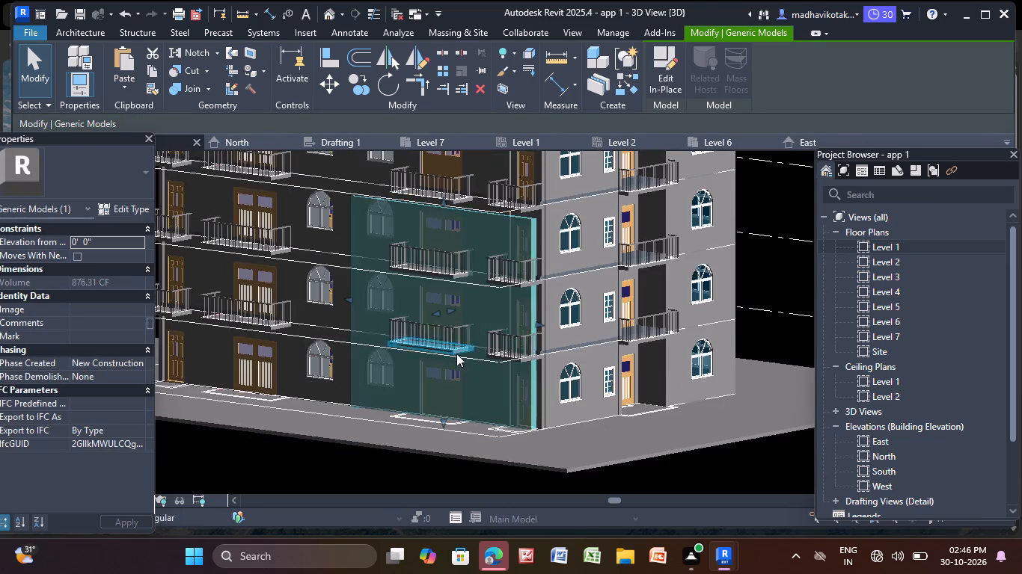
Stretch the generic model's top edge further up the balcony facade to the roof edge.
middle_drag(463, 362, 530, 358)
scroll(505, 347, down, 1)
middle_drag(509, 354, 616, 438)
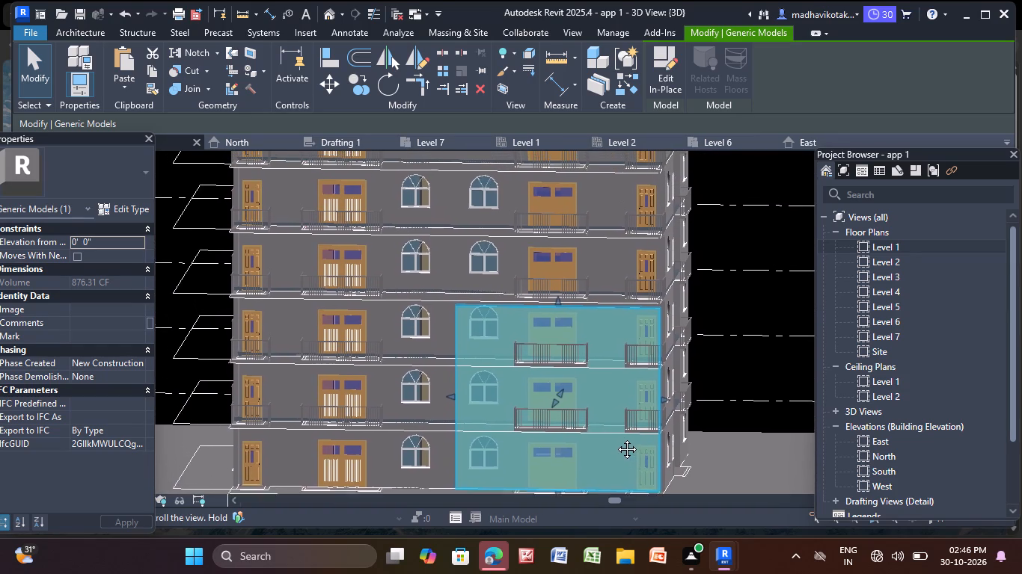
middle_drag(616, 438, 615, 444)
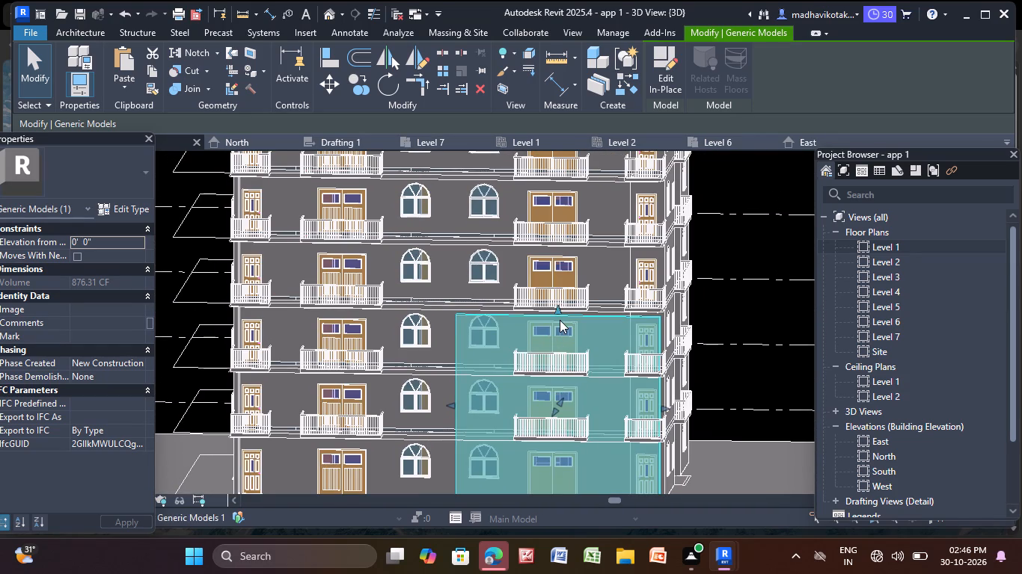
drag(560, 320, 587, 198)
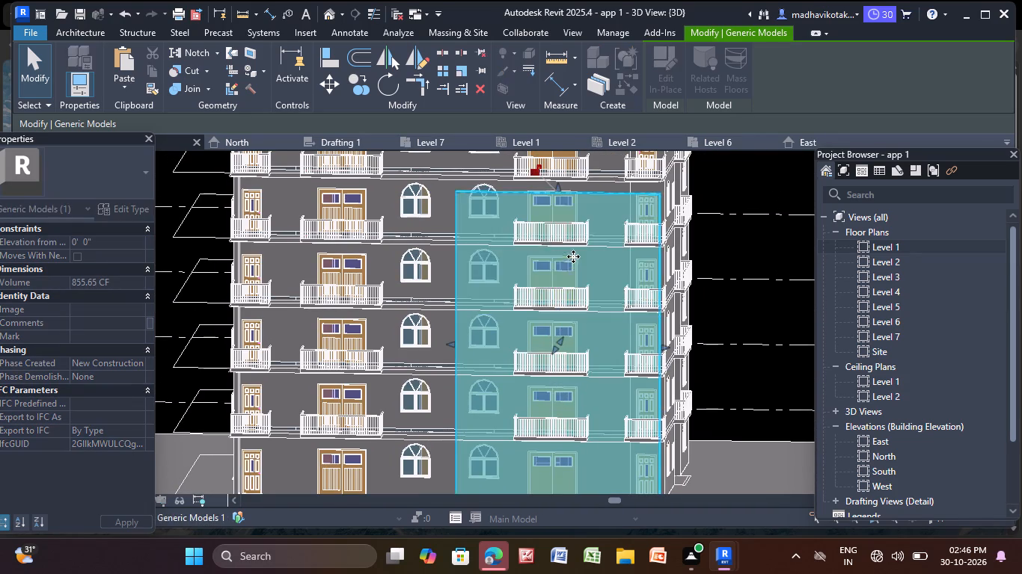
scroll(572, 259, down, 3)
middle_drag(572, 265, 564, 387)
scroll(559, 353, up, 3)
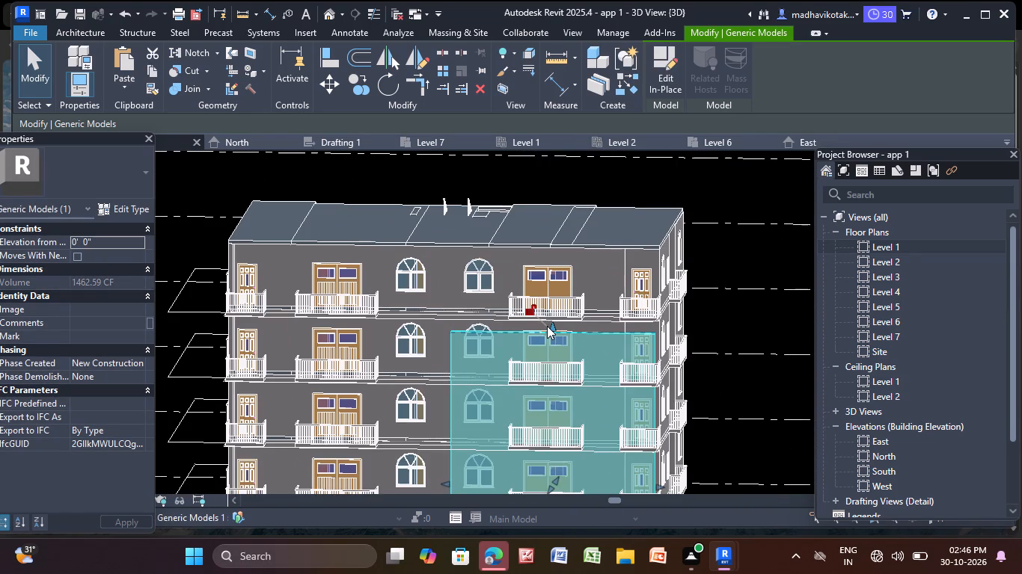
drag(553, 326, 576, 244)
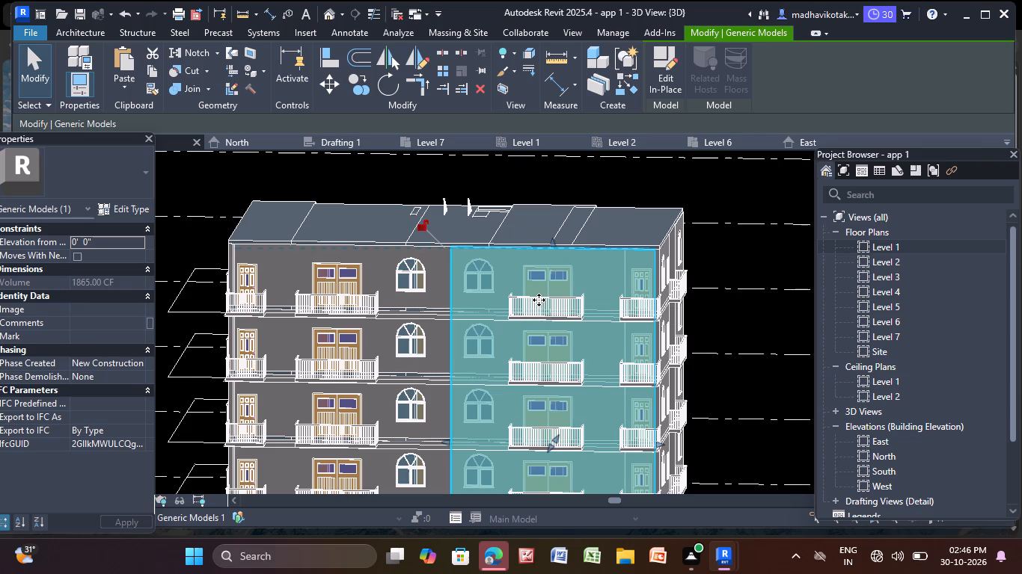
scroll(545, 275, up, 3)
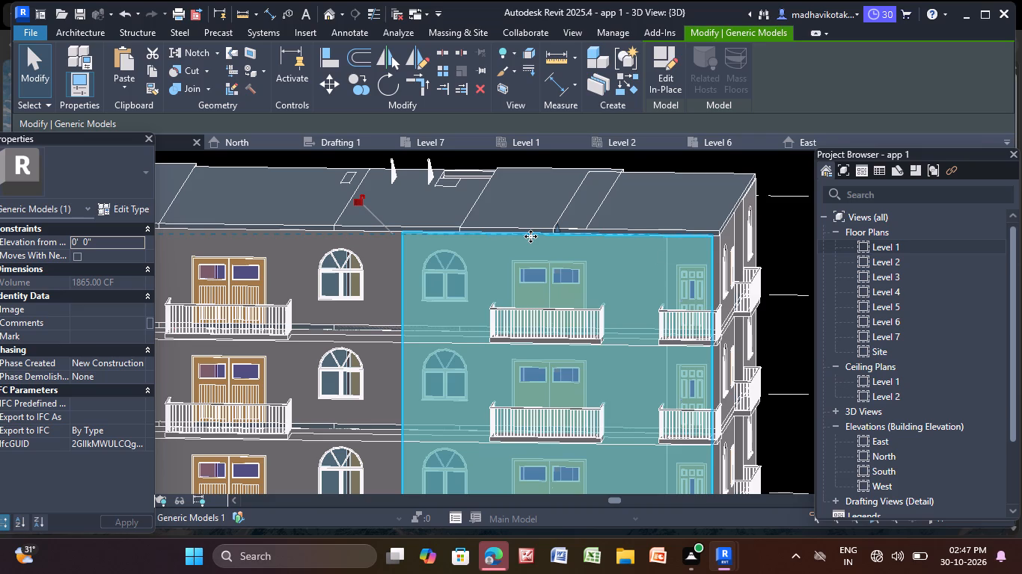
scroll(562, 357, down, 5)
middle_drag(567, 329, 544, 209)
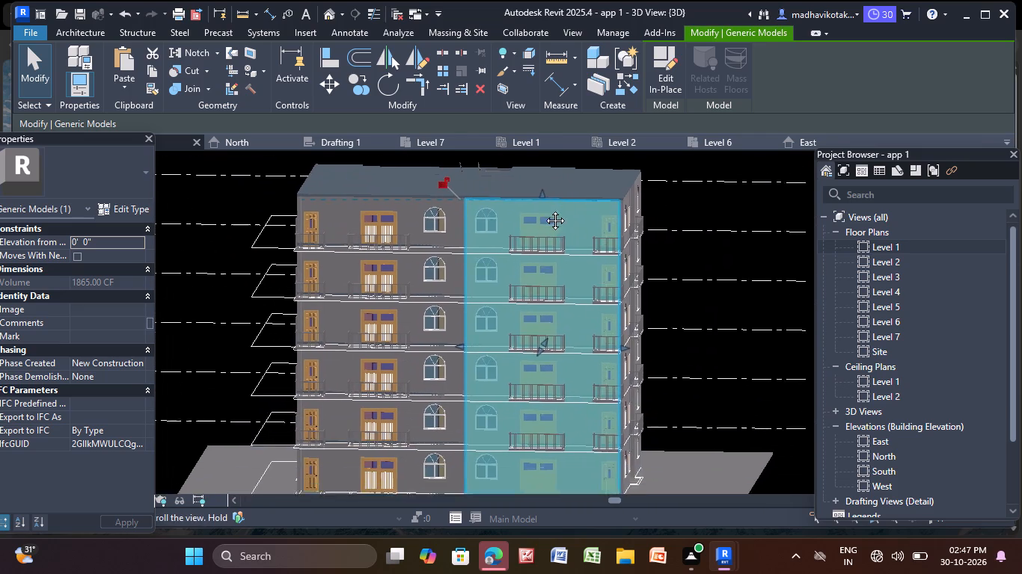
Adjust the generic model's bottom edge to the base of the ground-floor wall.
middle_drag(544, 209, 539, 173)
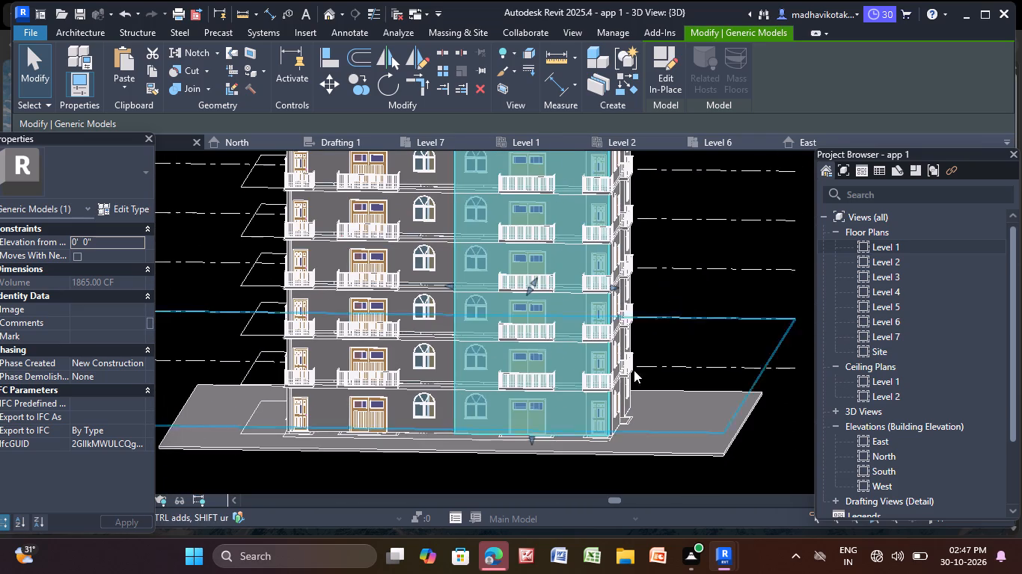
scroll(545, 459, up, 9)
middle_drag(544, 411, 521, 352)
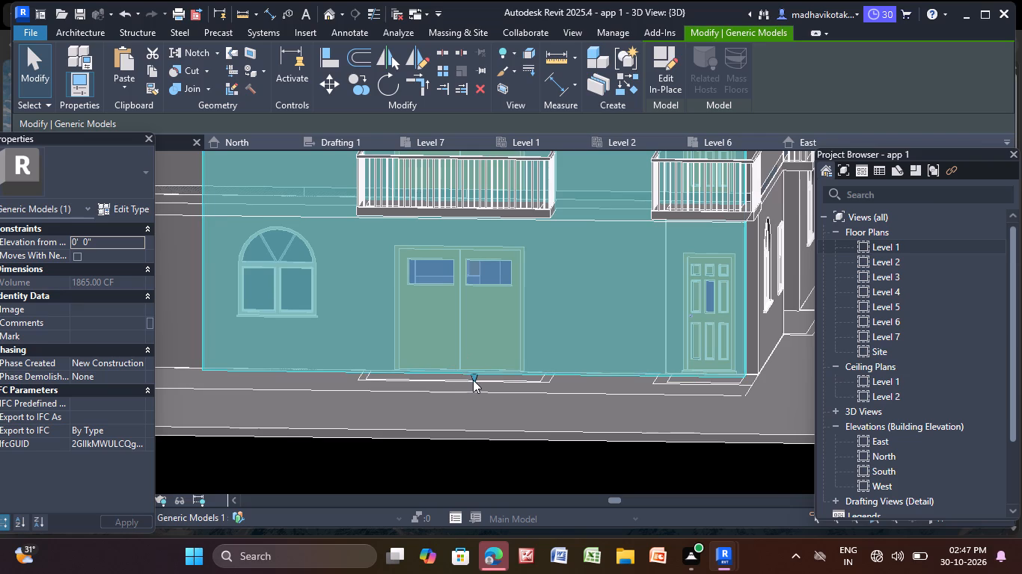
drag(474, 380, 474, 388)
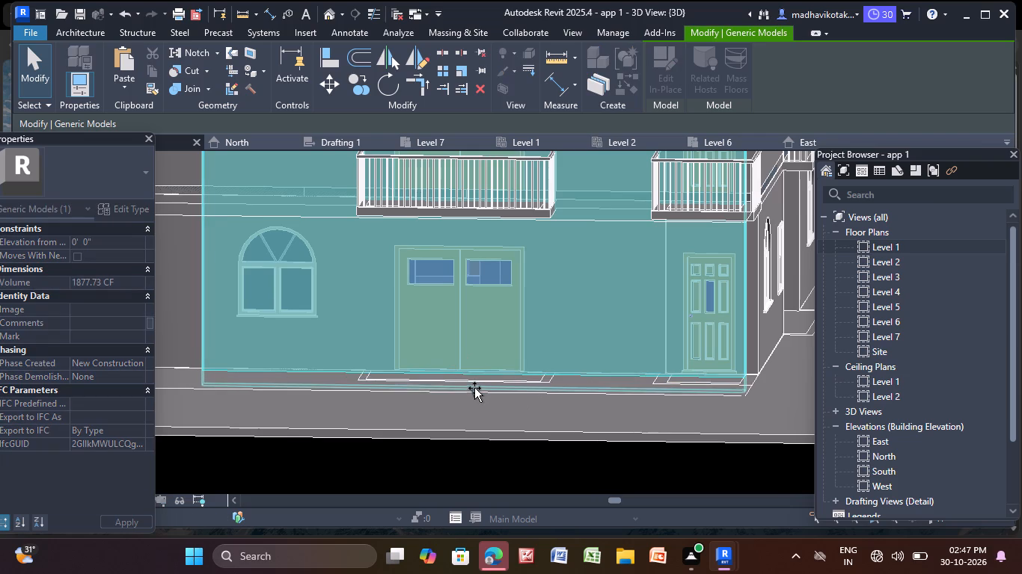
drag(474, 388, 493, 368)
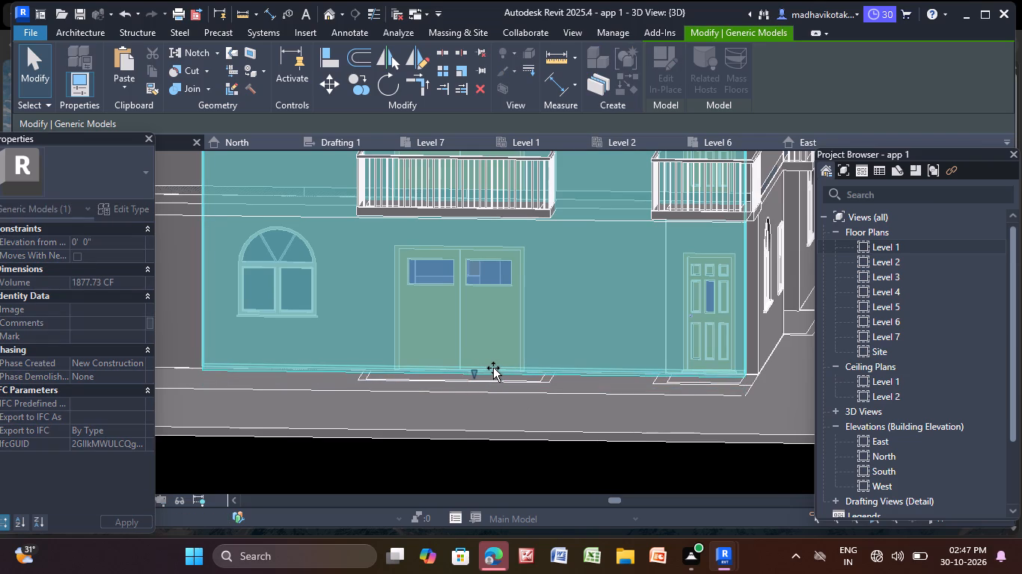
drag(493, 368, 492, 372)
Stretch the generic model's side edge beside the single-door balconies outward to the building's corner.
scroll(486, 368, down, 7)
middle_drag(477, 353, 484, 444)
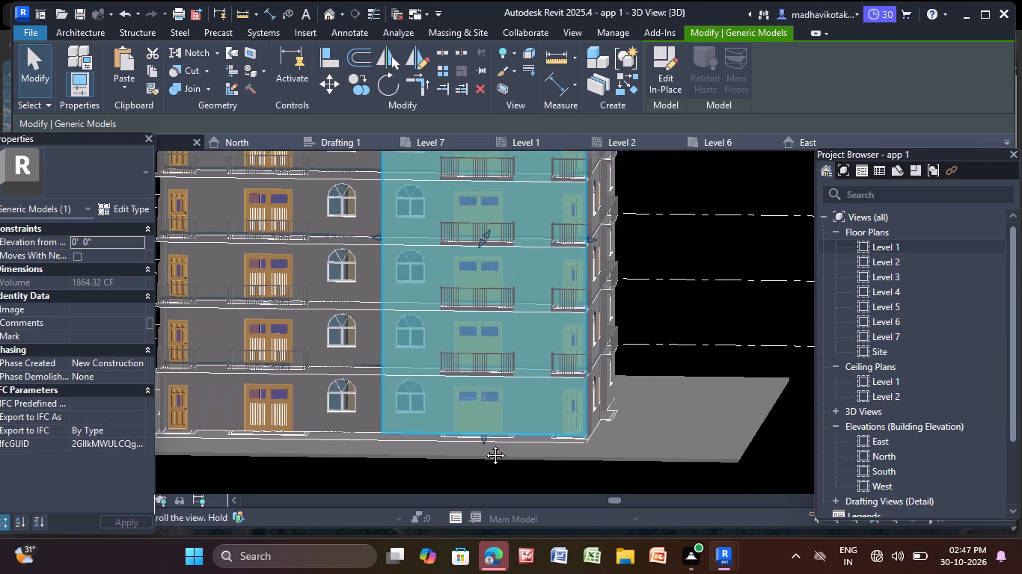
middle_drag(484, 444, 474, 573)
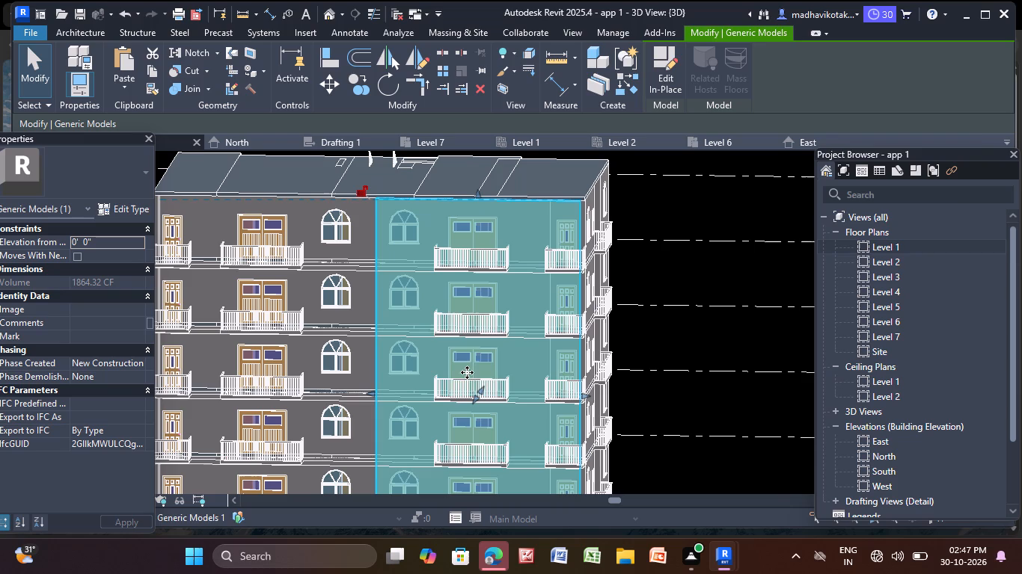
middle_drag(462, 300, 457, 362)
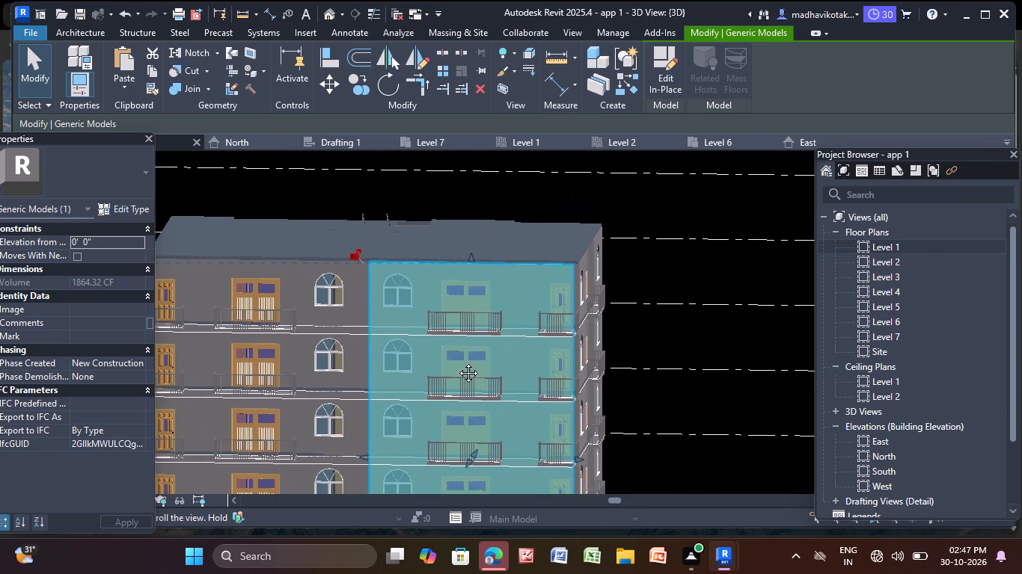
middle_drag(457, 362, 458, 357)
middle_drag(458, 357, 440, 309)
scroll(584, 242, up, 3)
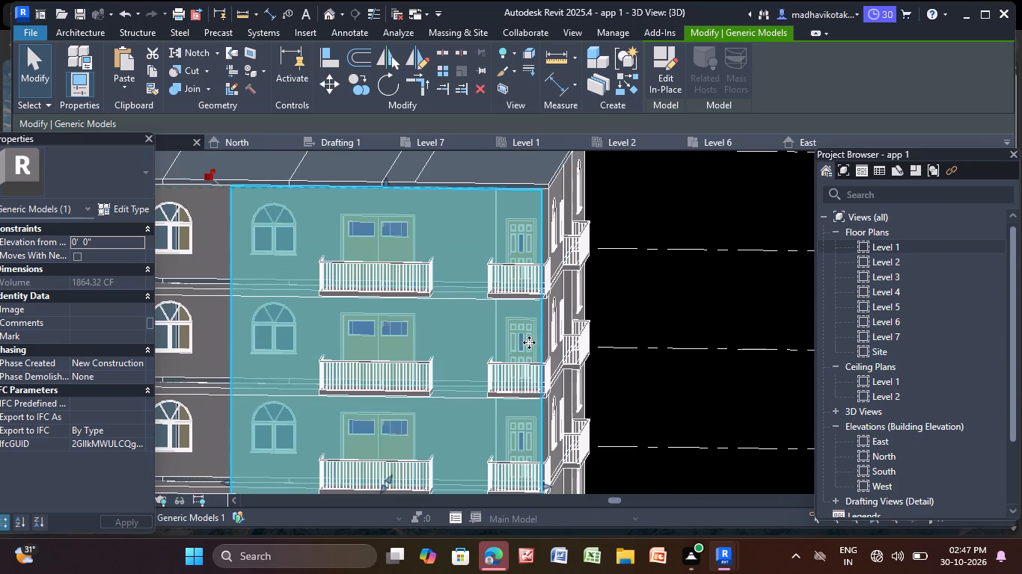
click(536, 339)
middle_drag(531, 379, 462, 271)
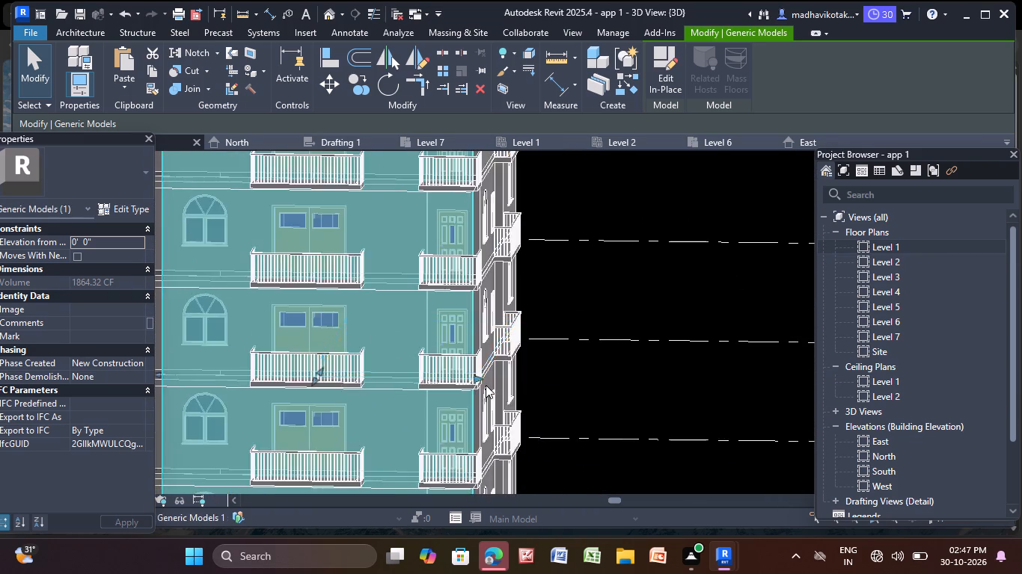
scroll(486, 385, up, 4)
drag(470, 375, 481, 373)
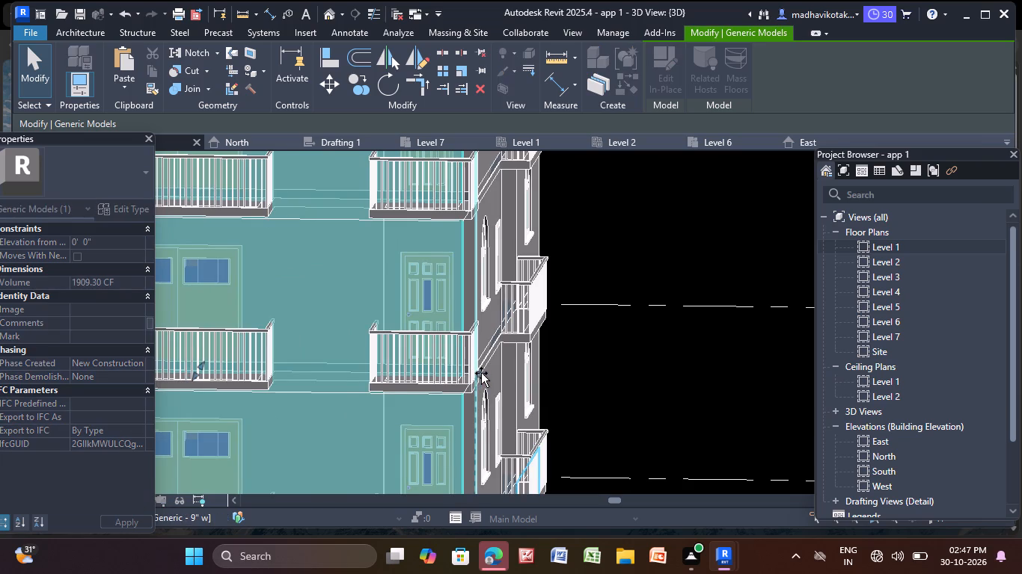
drag(481, 373, 483, 373)
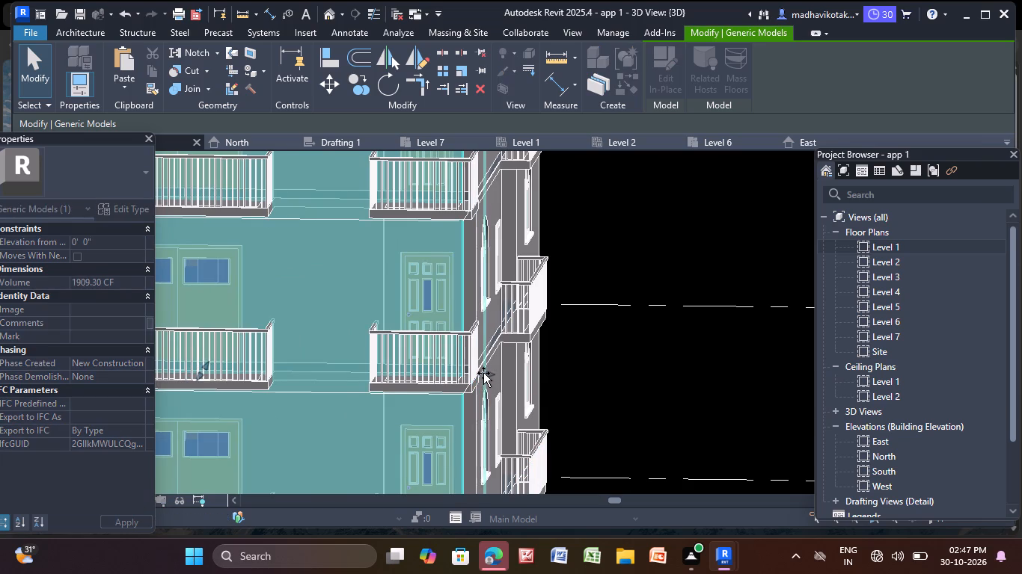
drag(483, 373, 485, 371)
click(607, 366)
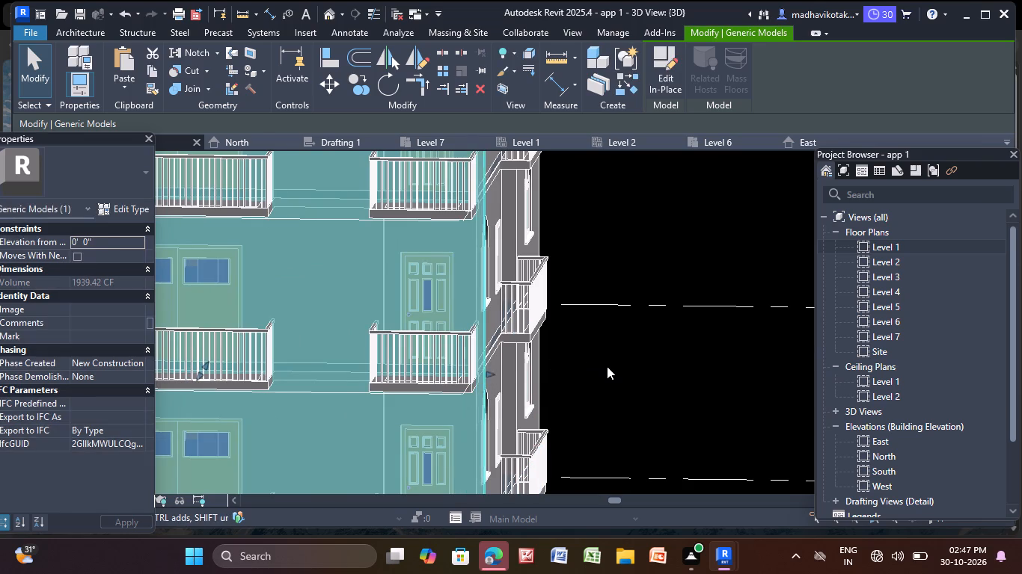
Open the balcony-facade generic model for in-place editing.
scroll(573, 340, down, 4)
scroll(450, 312, down, 4)
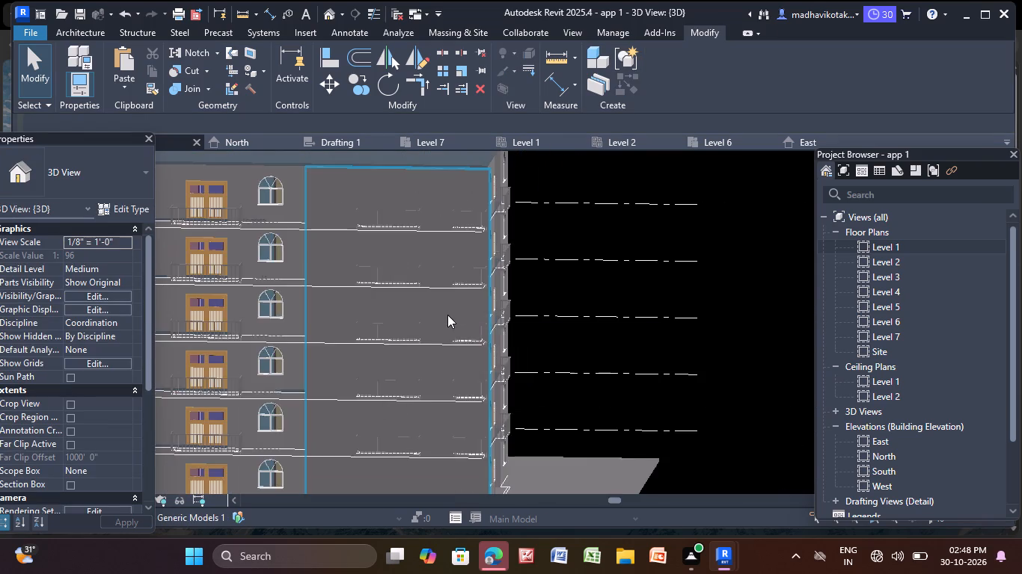
middle_drag(444, 319, 462, 372)
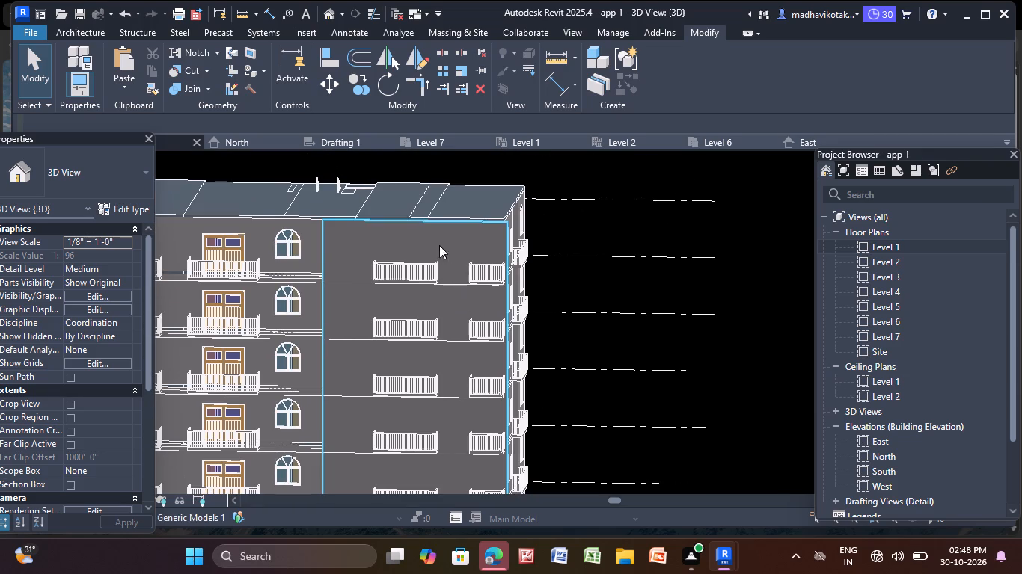
click(438, 244)
middle_drag(438, 244, 444, 217)
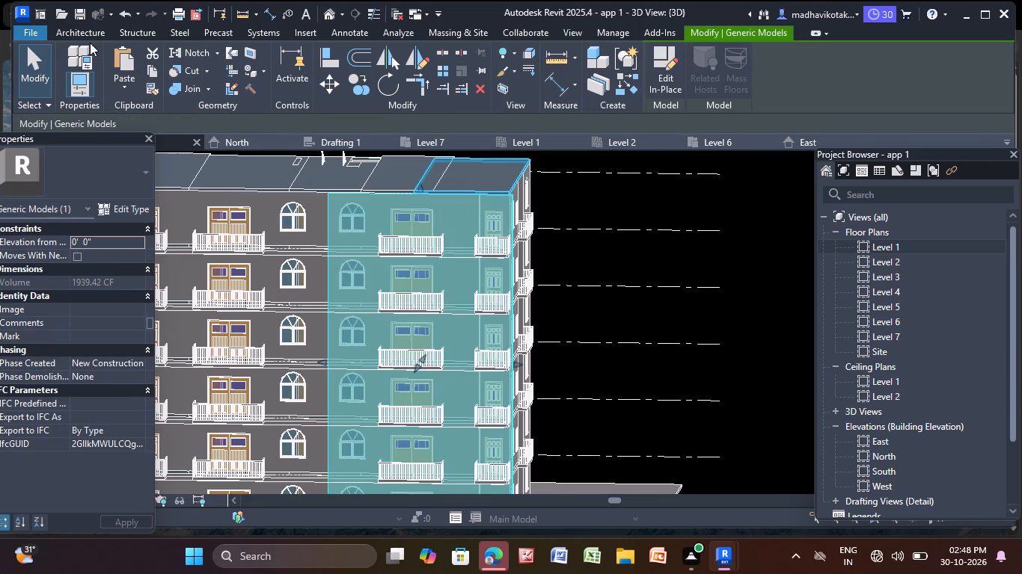
click(89, 27)
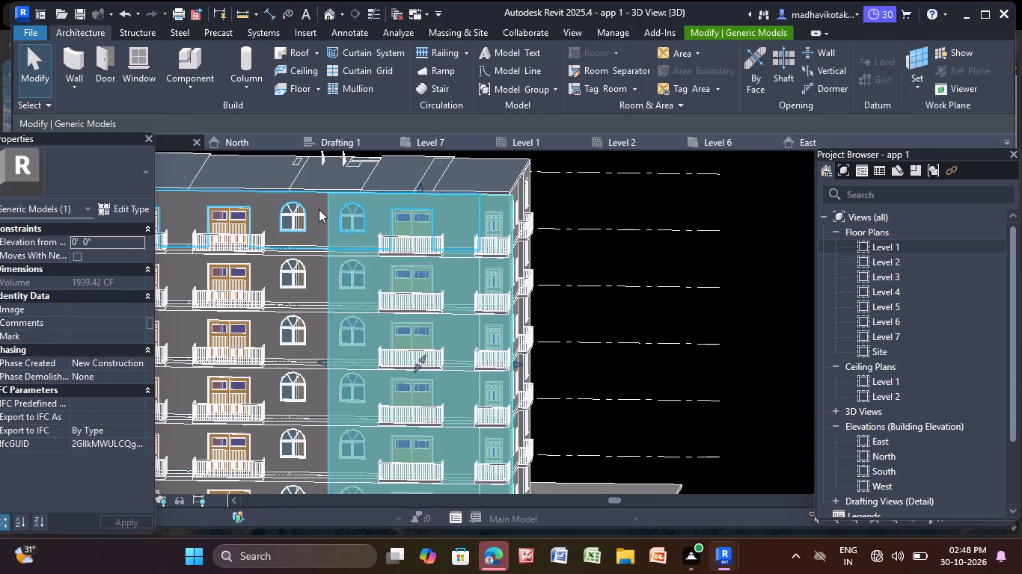
key(Escape)
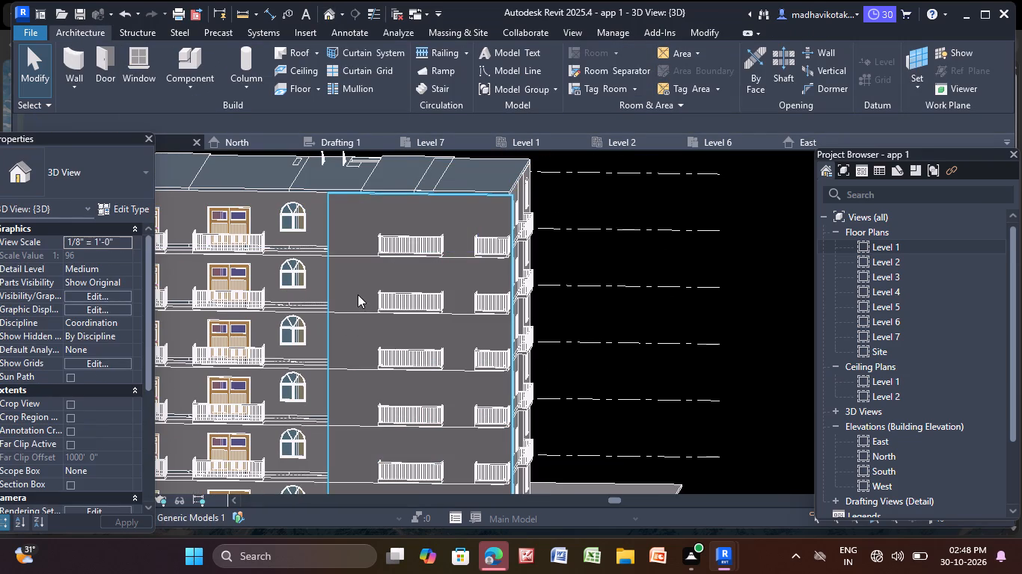
click(358, 294)
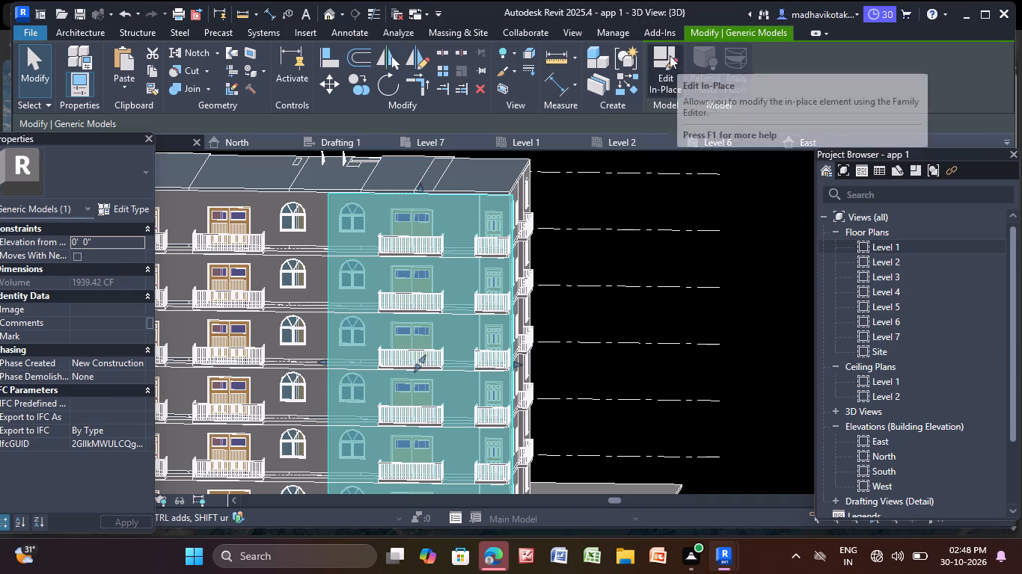
click(670, 55)
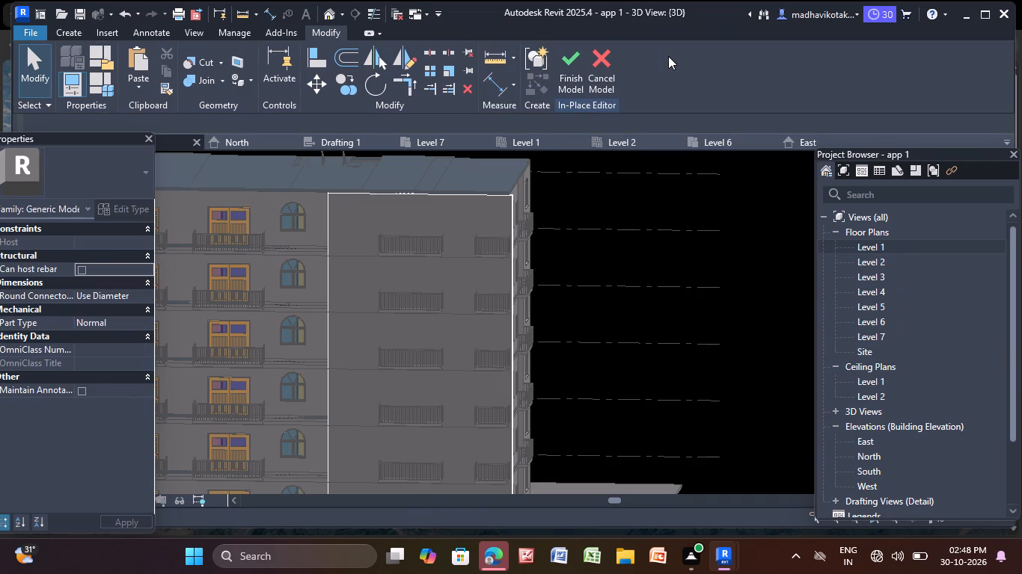
Start a Void Extrusion and pick the generic model's front face as its work plane.
click(66, 35)
click(298, 60)
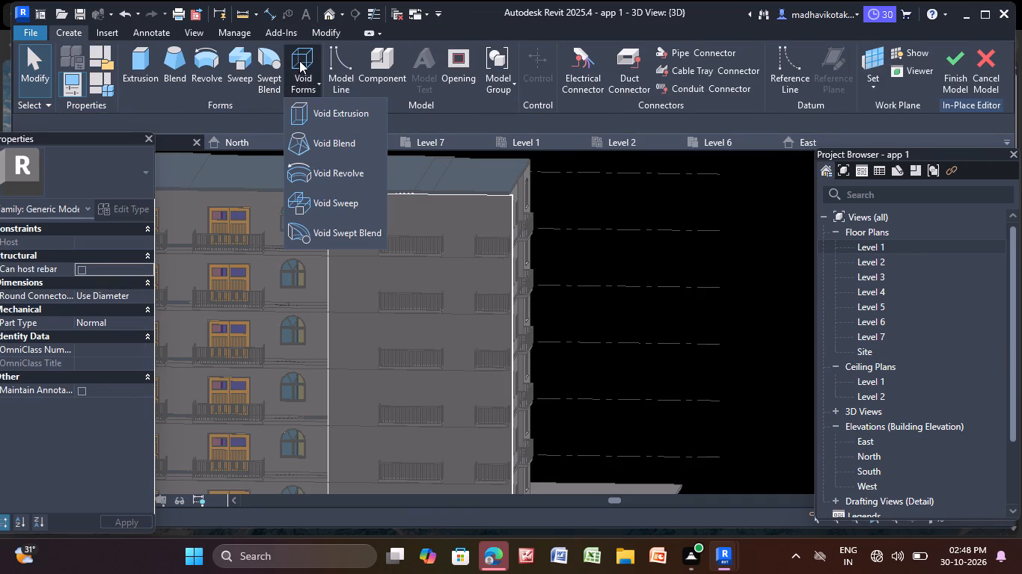
click(319, 112)
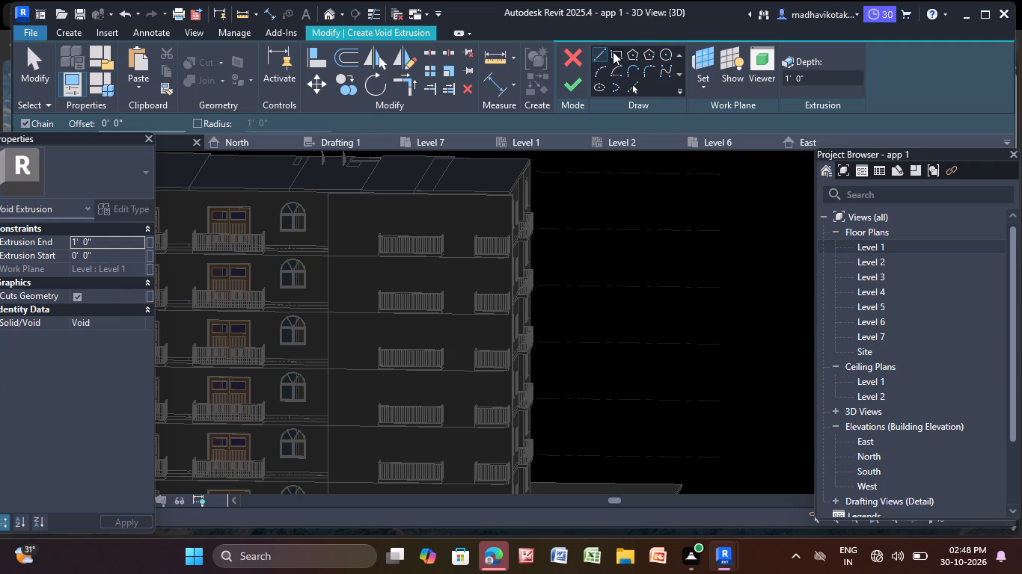
drag(618, 55, 661, 72)
drag(661, 72, 709, 81)
click(698, 89)
click(715, 143)
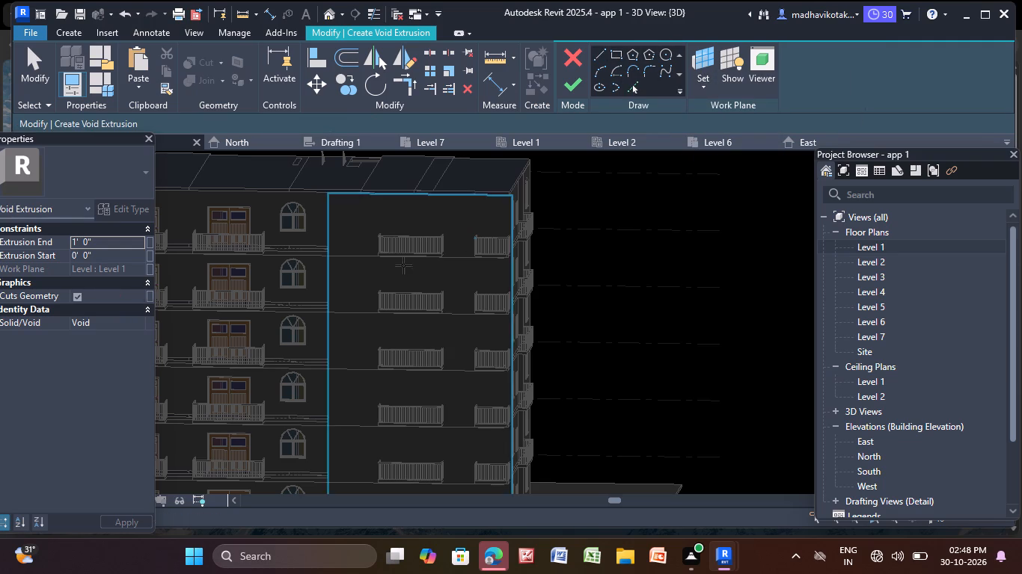
click(445, 215)
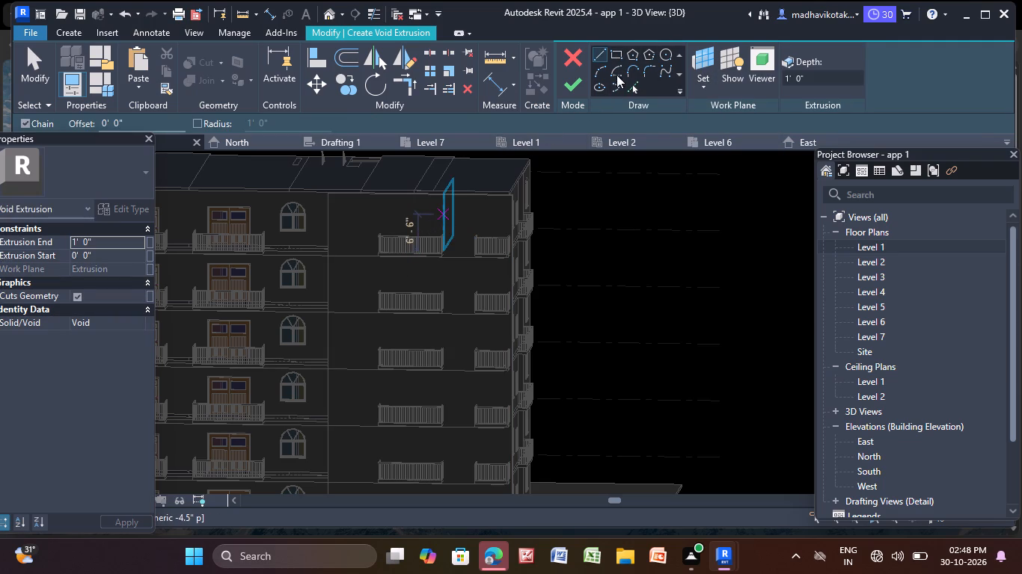
Sketch a rectangle about 55' high over the single-door column down to the base corner, then finish the 1'-deep void and the in-place model.
click(618, 50)
middle_click(459, 246)
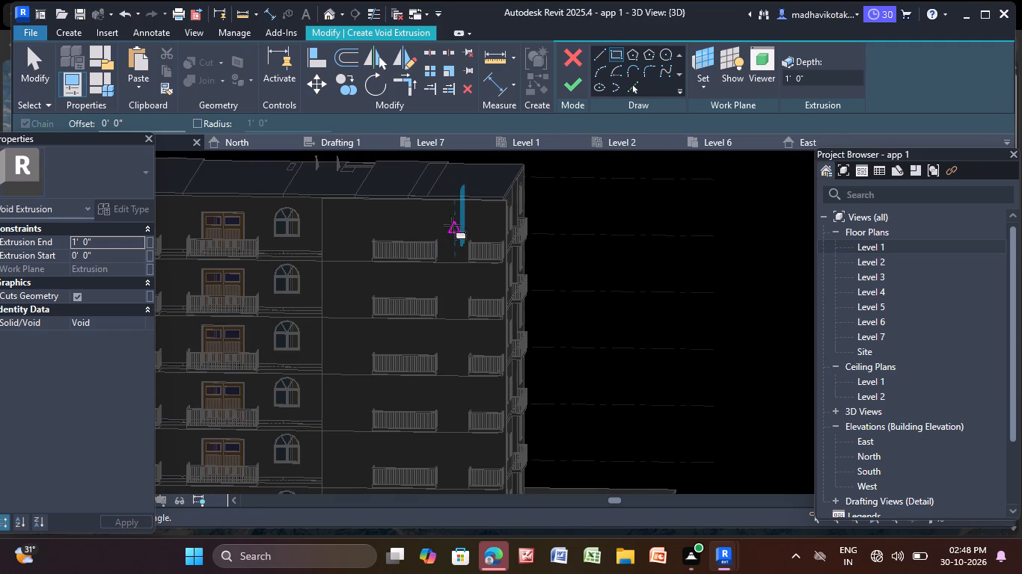
click(454, 217)
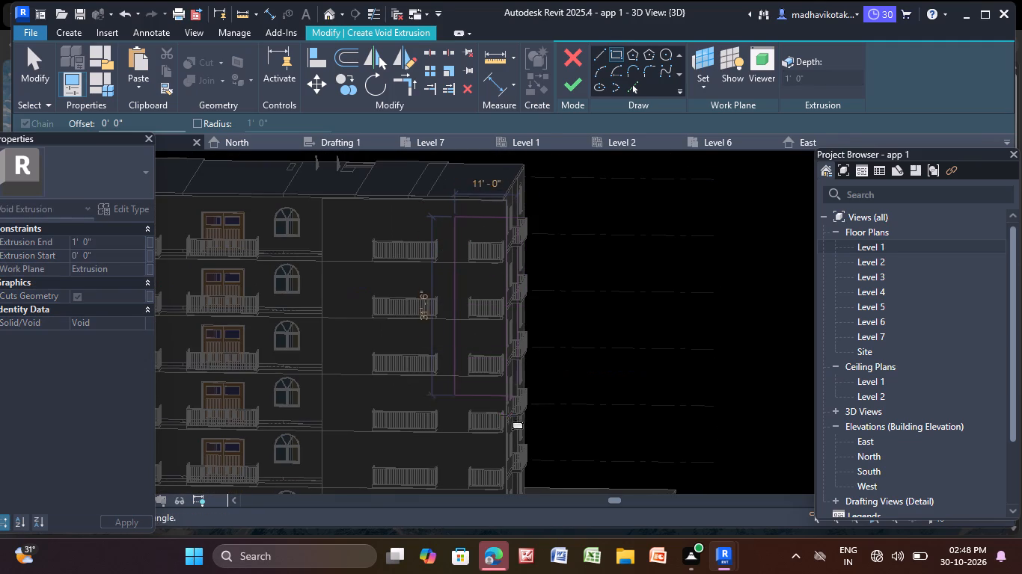
scroll(505, 430, down, 2)
middle_drag(506, 431, 497, 331)
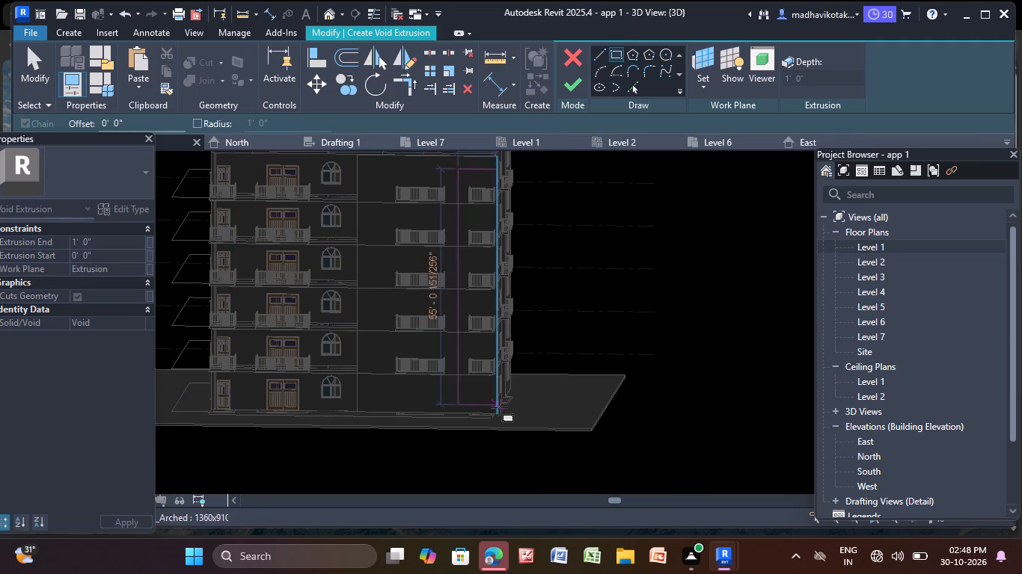
scroll(502, 411, up, 7)
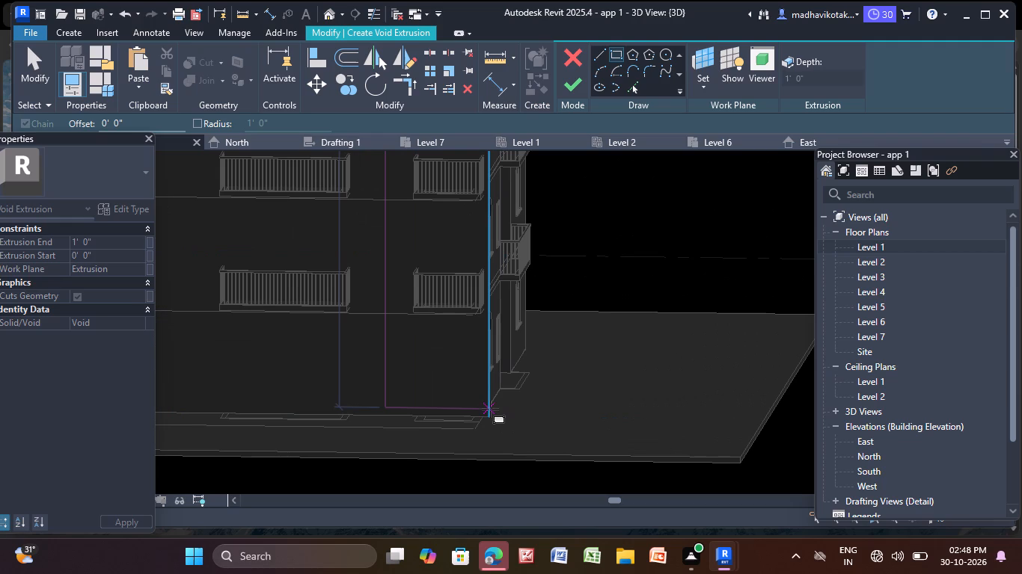
click(486, 410)
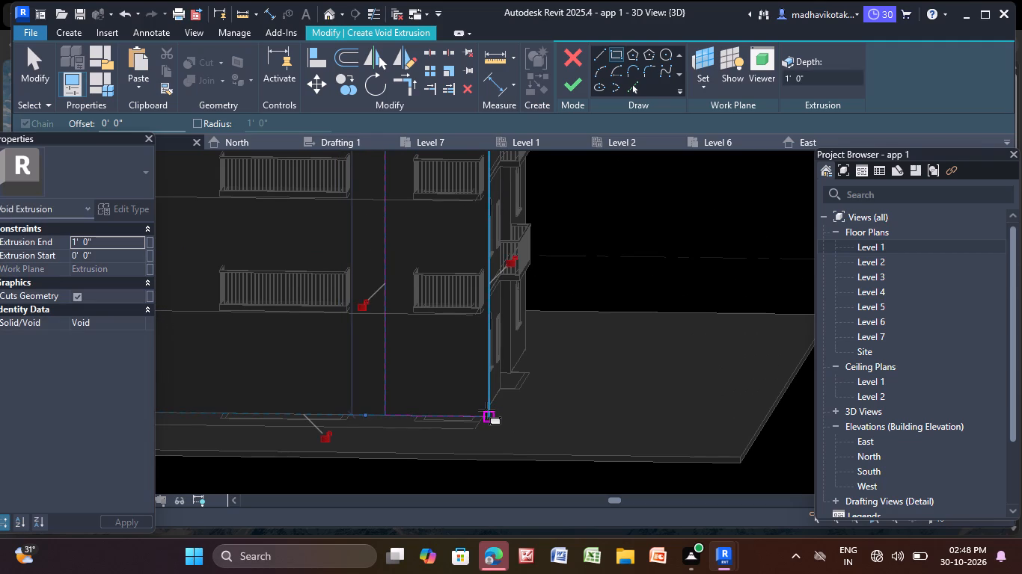
click(572, 84)
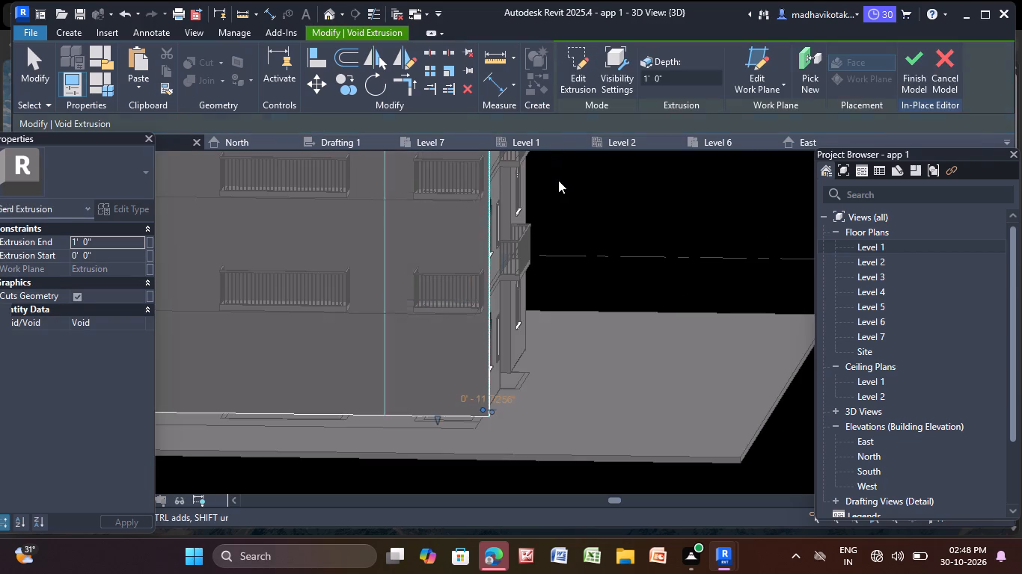
scroll(563, 187, down, 3)
middle_drag(563, 198, 524, 335)
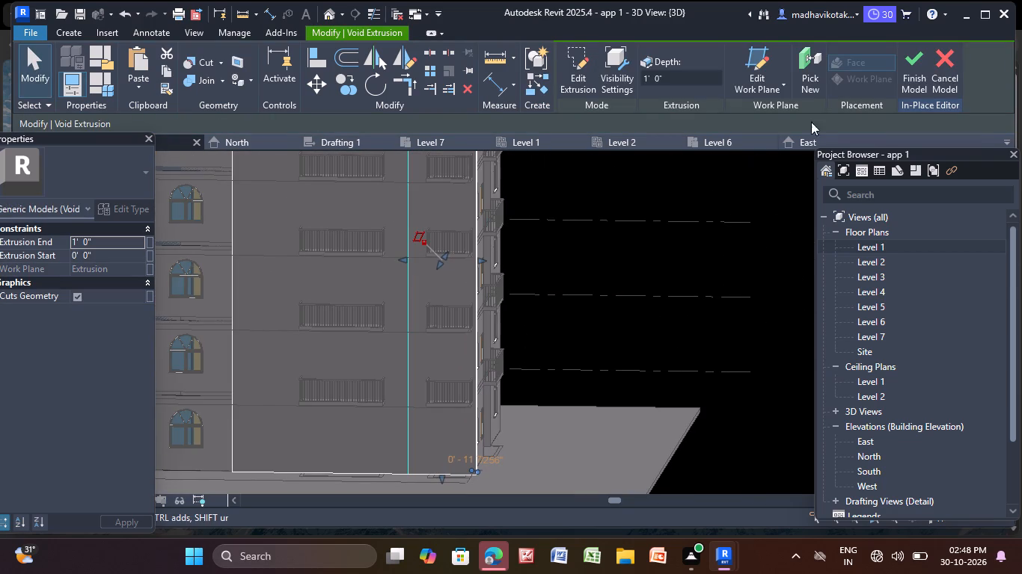
click(916, 70)
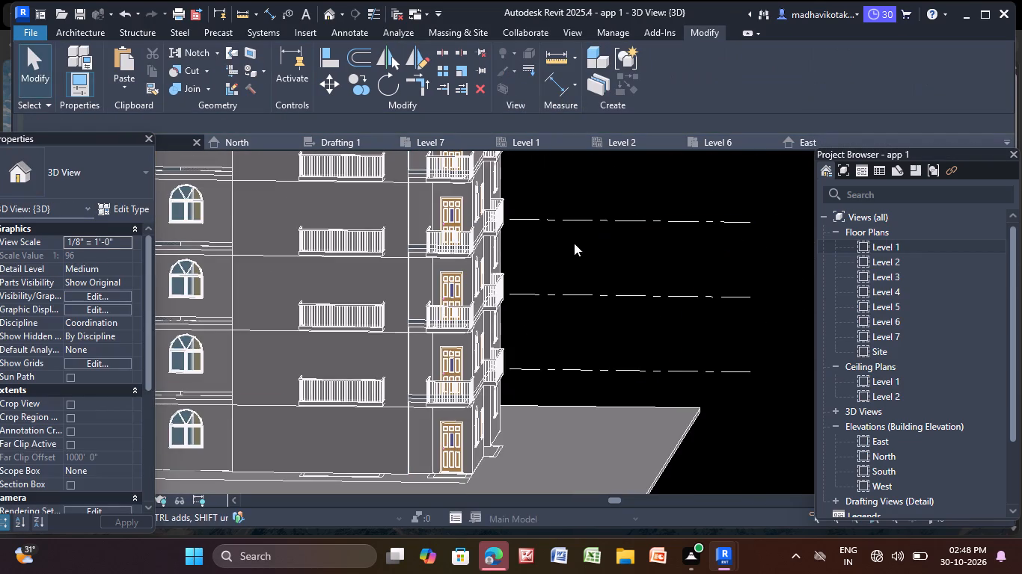
Pull the generic model opening's upper edge down to the facade's base, closing the opening over the single-door column.
scroll(575, 241, down, 3)
middle_drag(562, 253, 531, 330)
scroll(447, 223, up, 4)
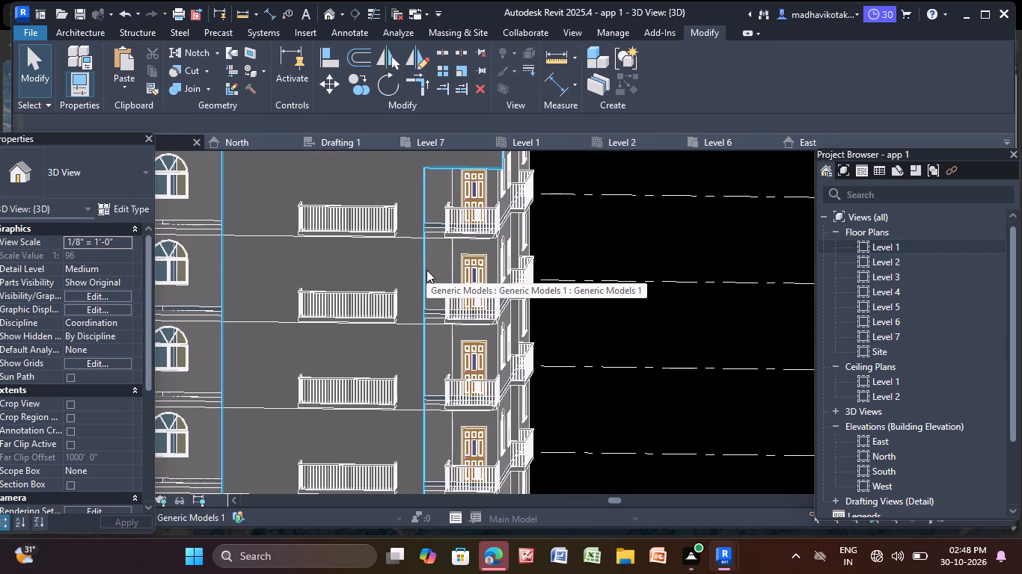
scroll(435, 256, down, 3)
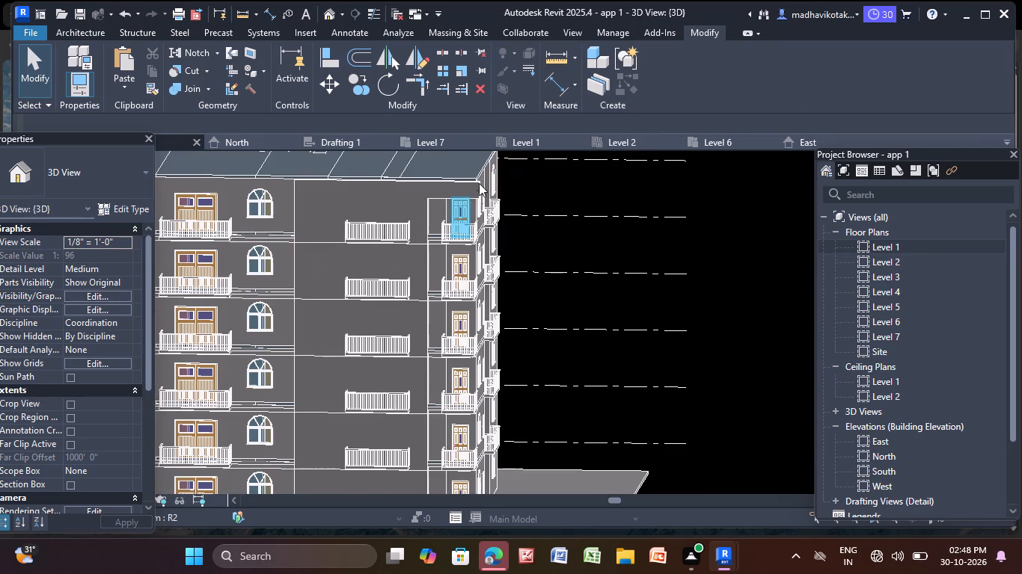
click(467, 188)
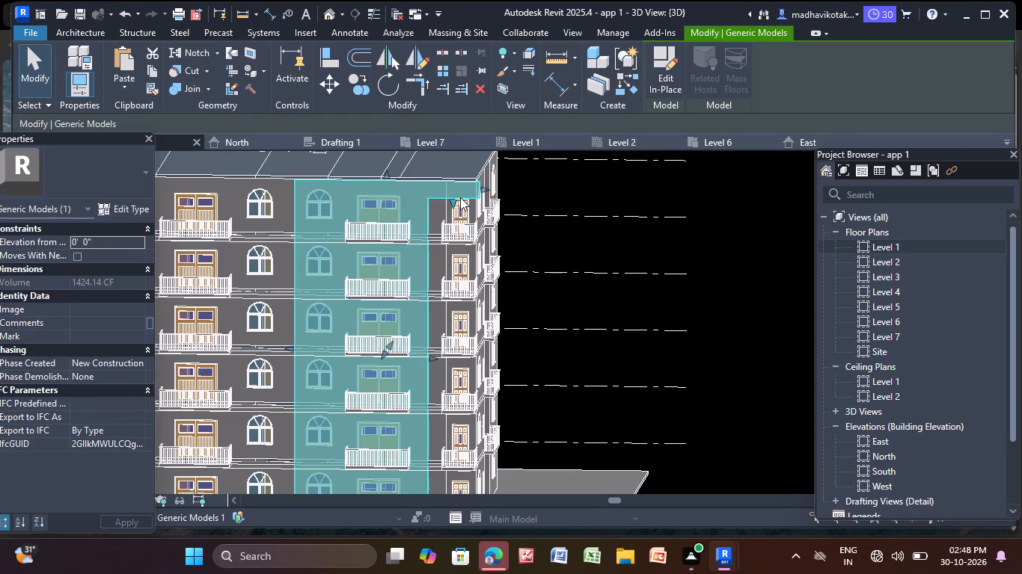
drag(451, 203, 502, 477)
middle_drag(505, 454, 479, 296)
scroll(418, 318, up, 3)
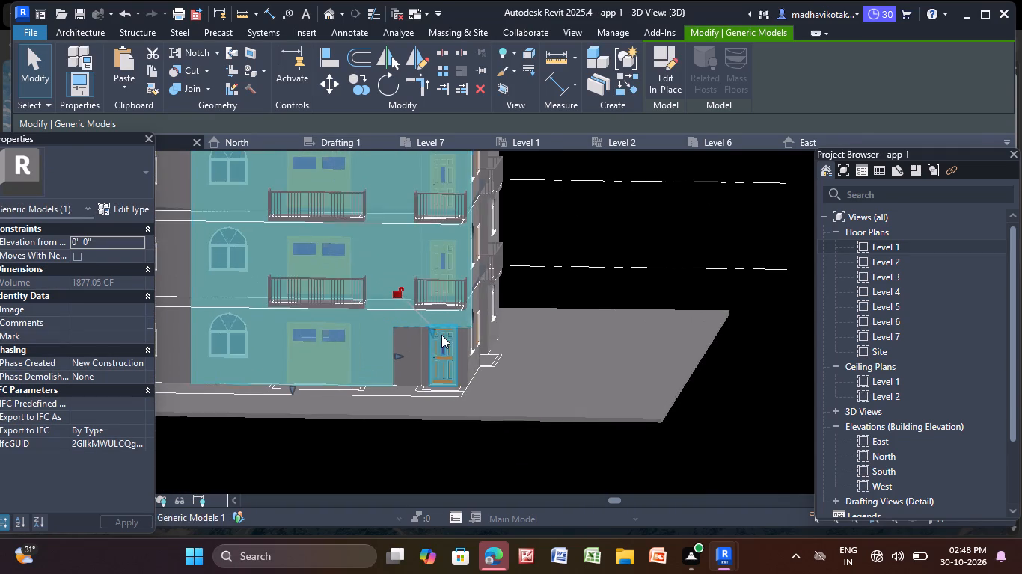
drag(432, 327, 438, 389)
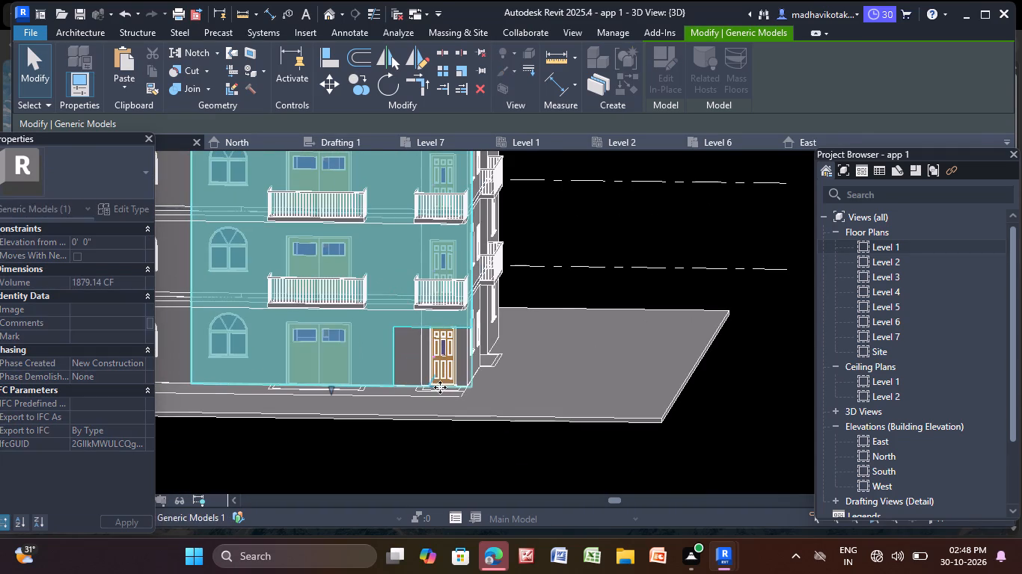
click(596, 220)
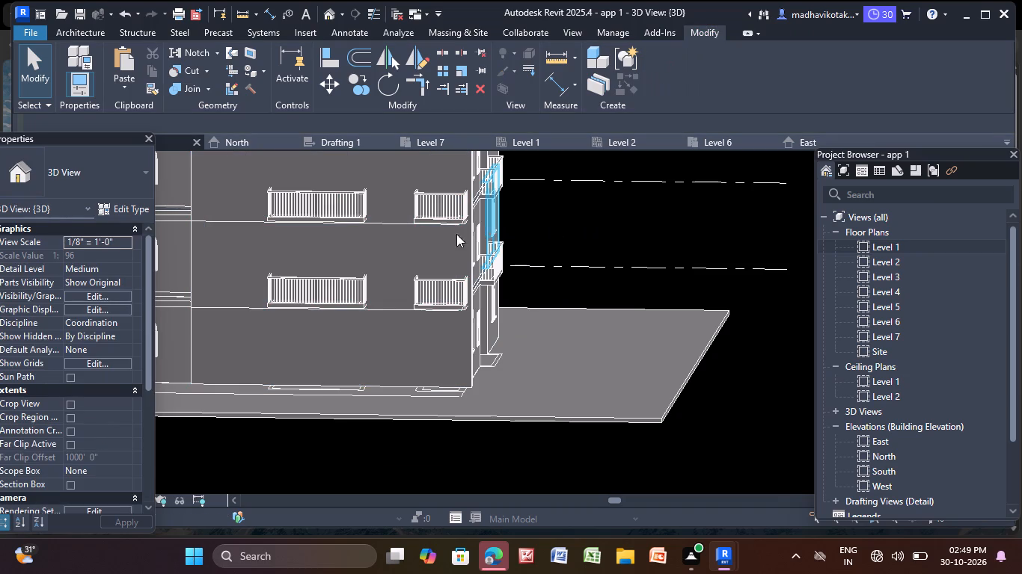
Move the generic model's inner side edge past the windows and double doors so it covers only the single-door balcony column.
click(402, 246)
scroll(391, 270, down, 2)
middle_drag(400, 278, 430, 300)
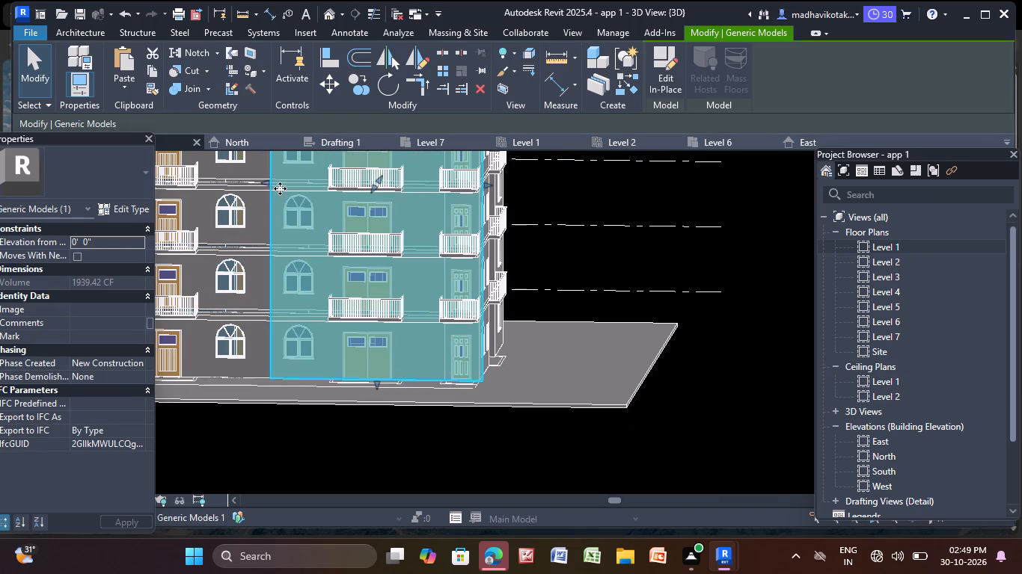
drag(270, 185, 439, 226)
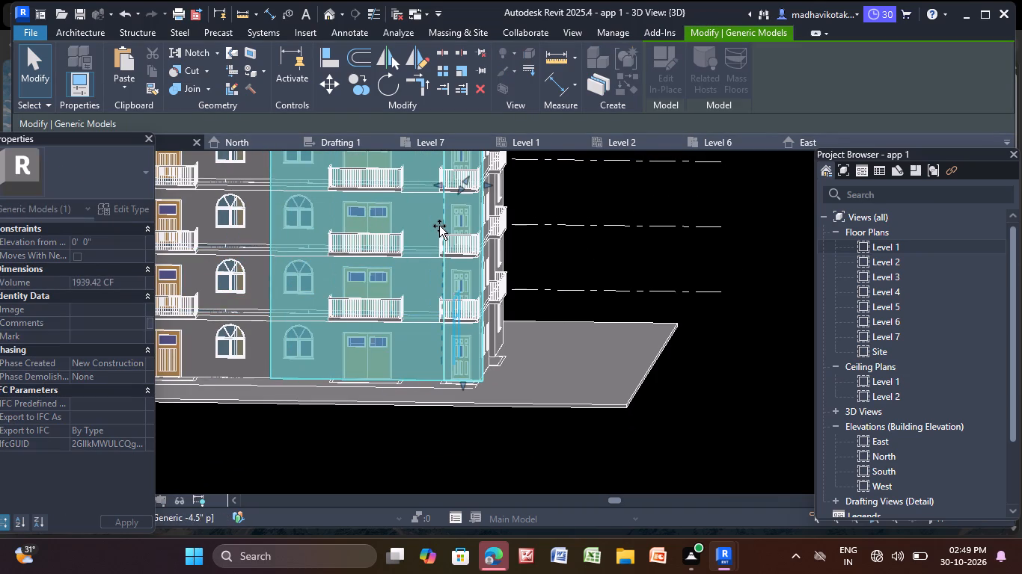
drag(439, 226, 429, 221)
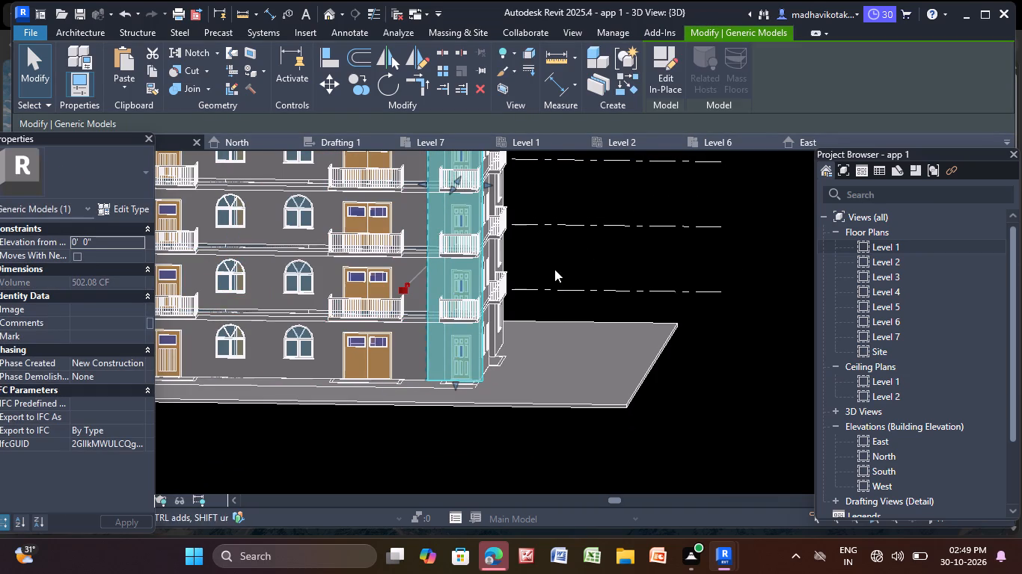
click(561, 301)
Open the single-door column's generic model for in-place editing and start a Void Extrusion with its front face as work plane.
scroll(549, 244, down, 1)
middle_drag(549, 244, 510, 362)
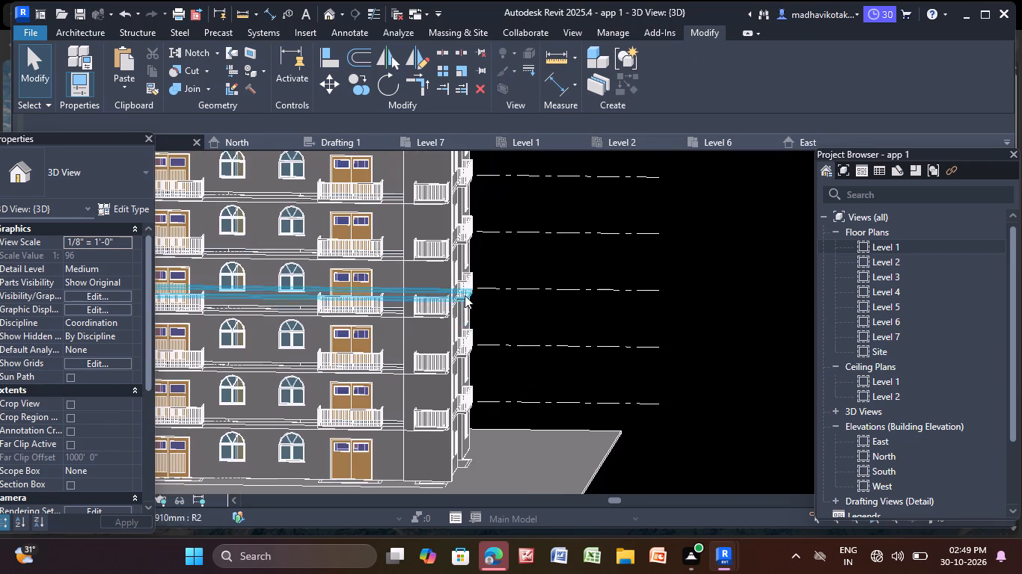
middle_drag(453, 279, 421, 357)
scroll(421, 355, up, 1)
click(385, 226)
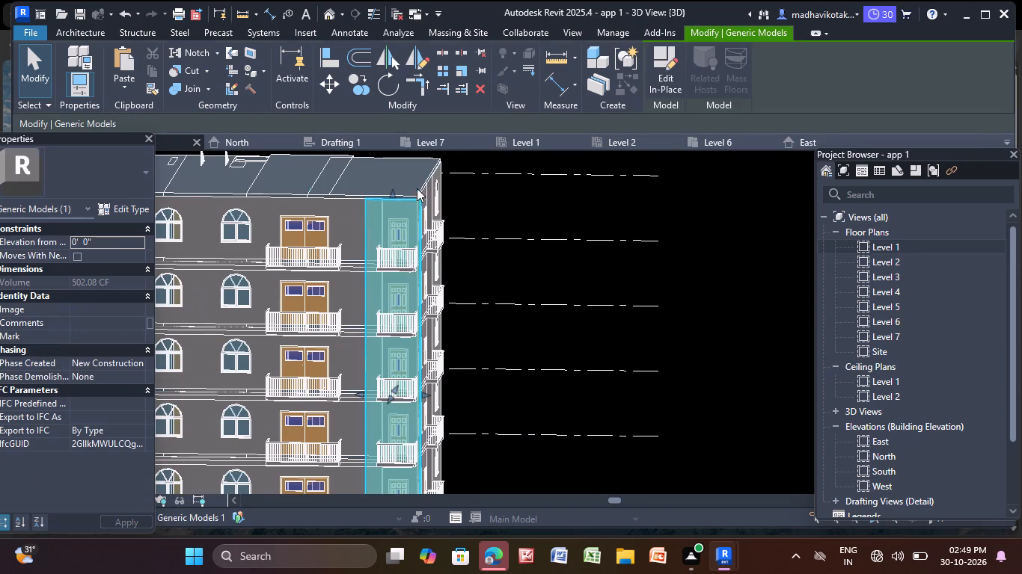
click(666, 58)
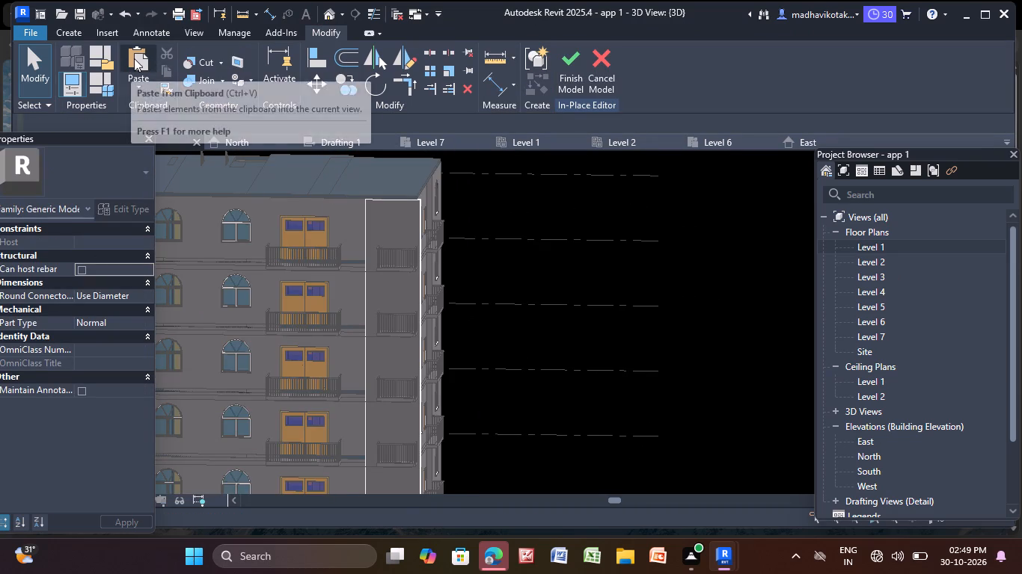
click(68, 33)
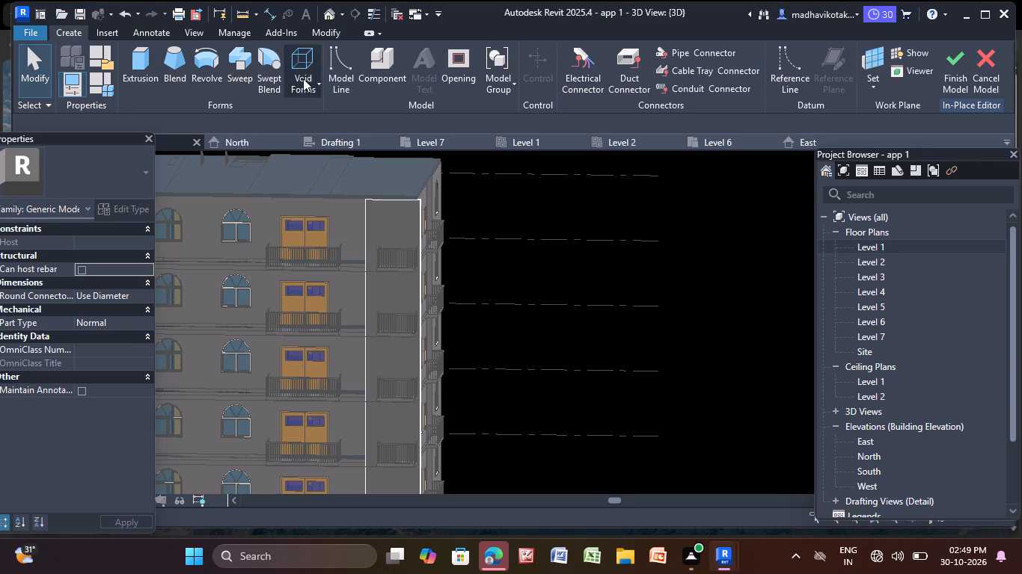
click(307, 72)
click(326, 122)
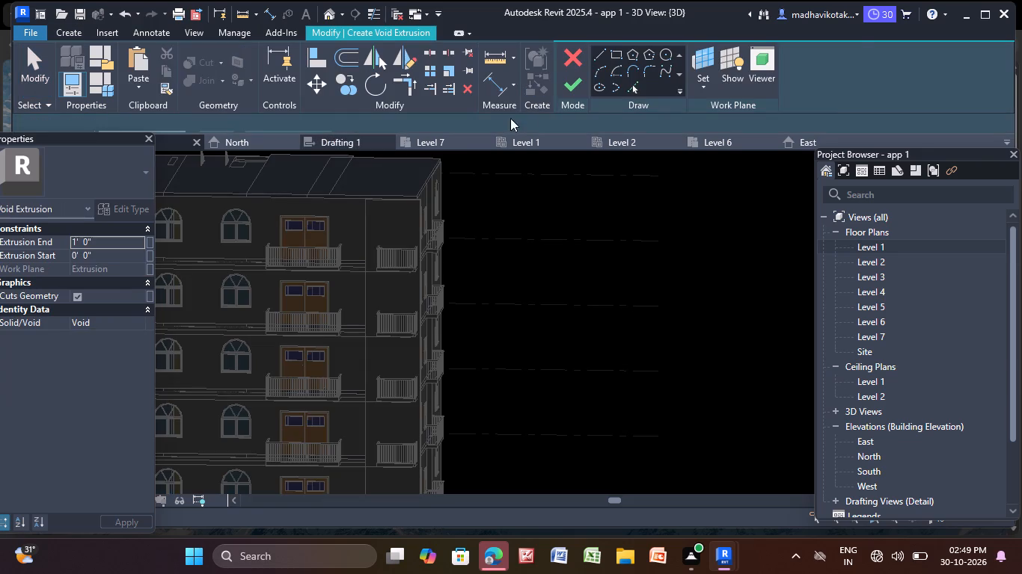
click(706, 90)
click(733, 145)
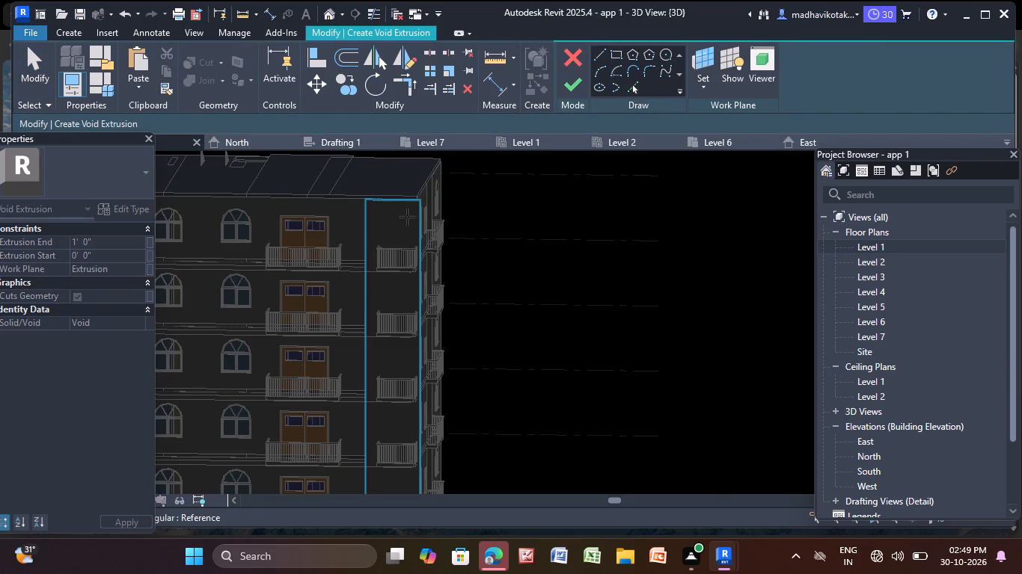
click(407, 217)
Sketch an inset rectangle from just below the generic model's top to its base, then finish the 1'-deep void and the in-place model.
click(621, 50)
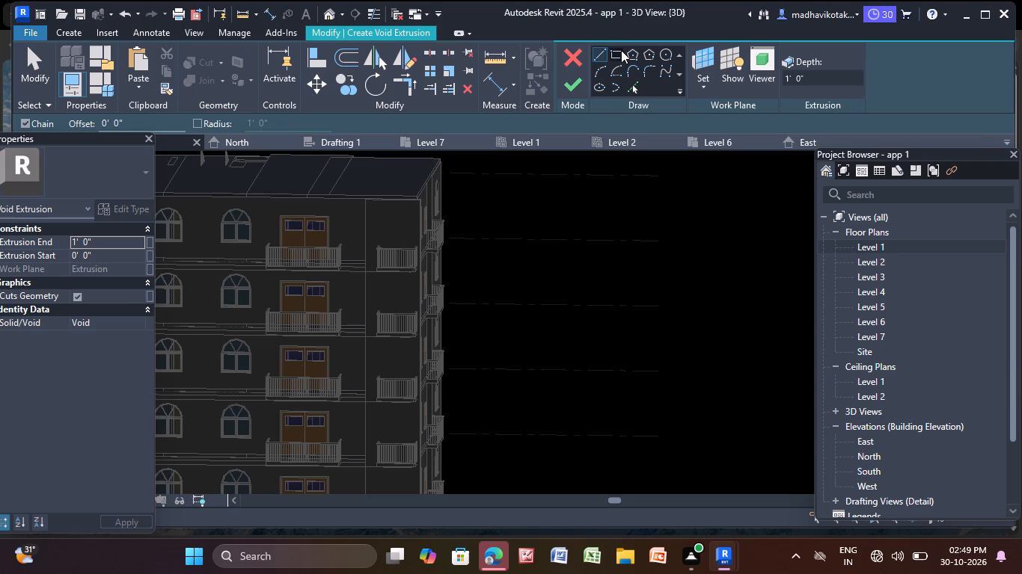
scroll(400, 215, up, 4)
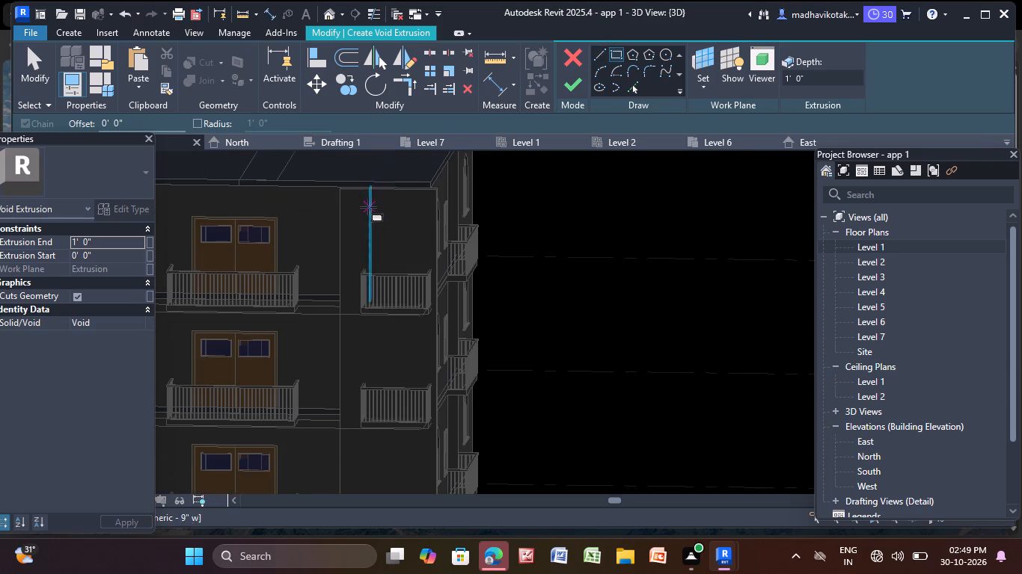
click(349, 196)
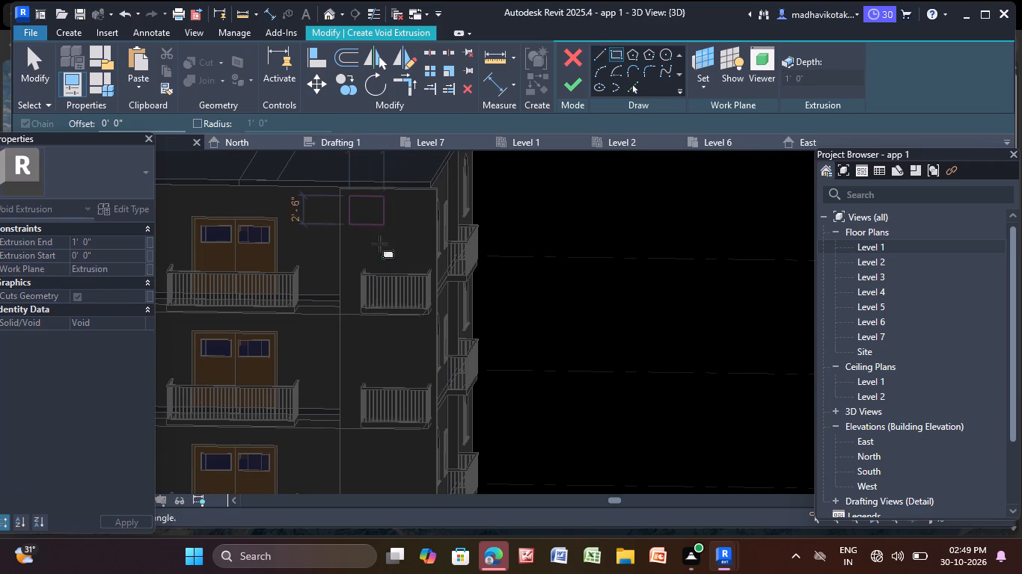
middle_drag(435, 376, 374, 187)
scroll(374, 187, up, 1)
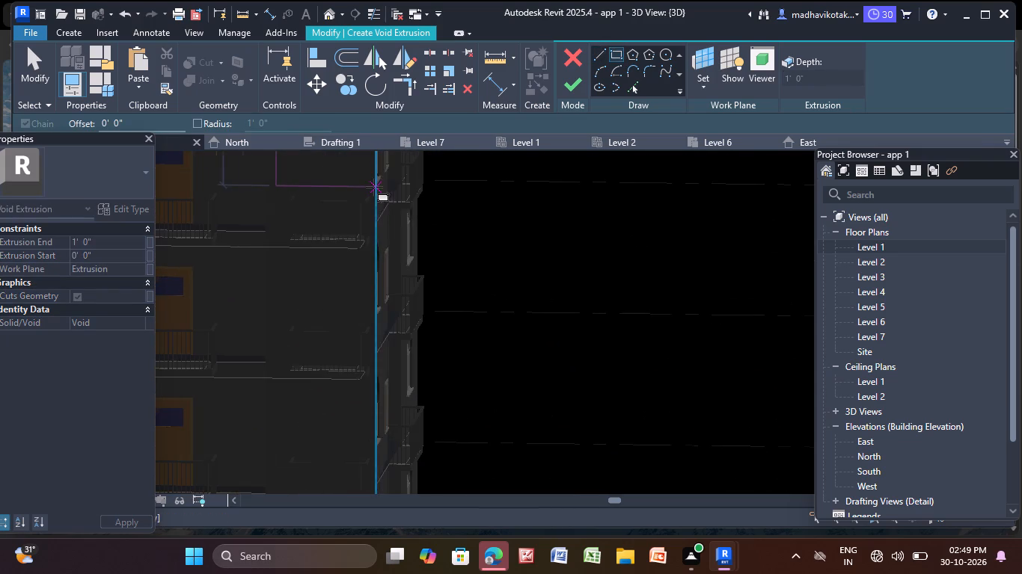
scroll(371, 448, down, 2)
middle_drag(370, 453, 370, 315)
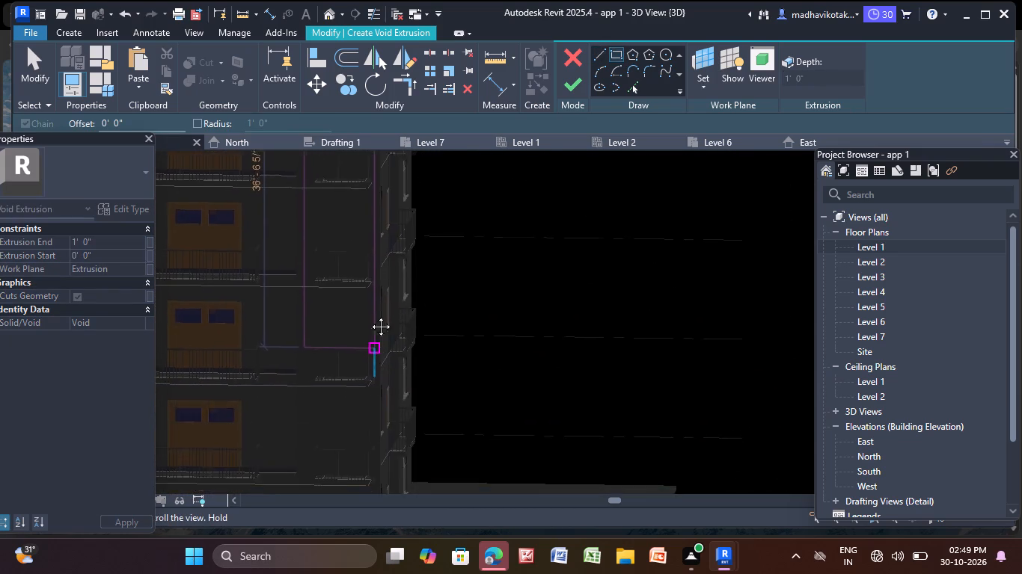
middle_drag(370, 315, 352, 194)
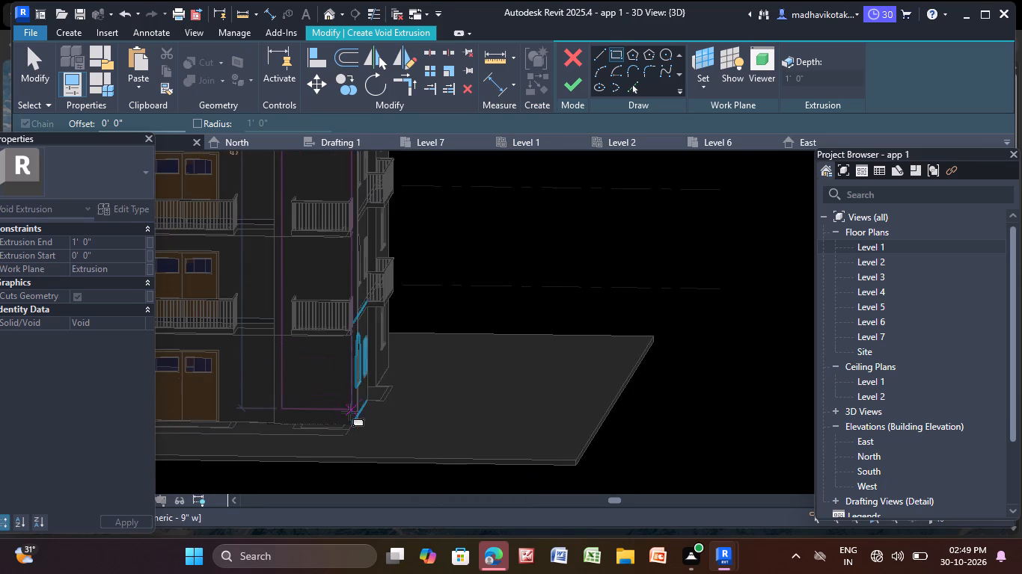
scroll(346, 414, up, 4)
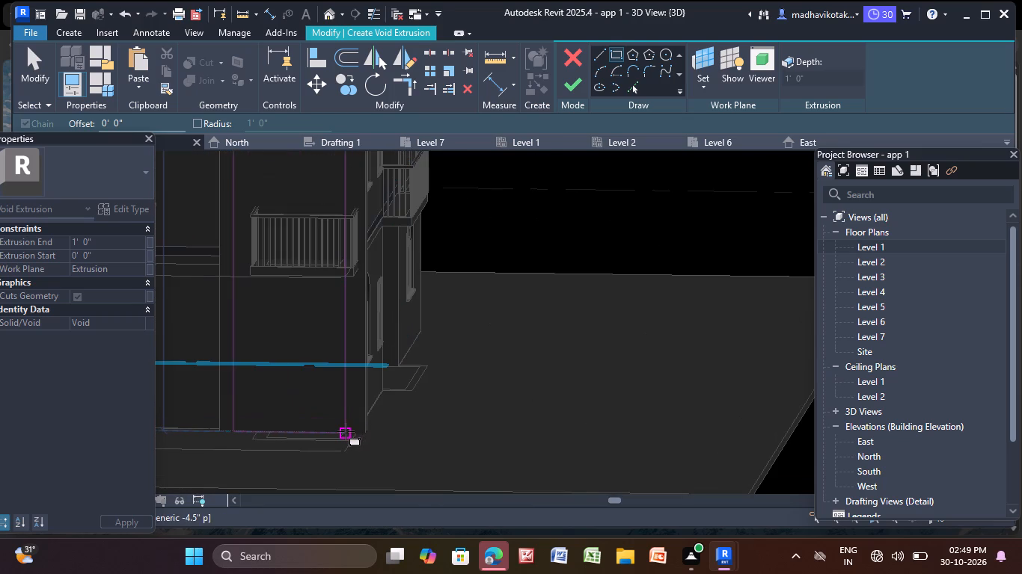
click(346, 431)
click(575, 87)
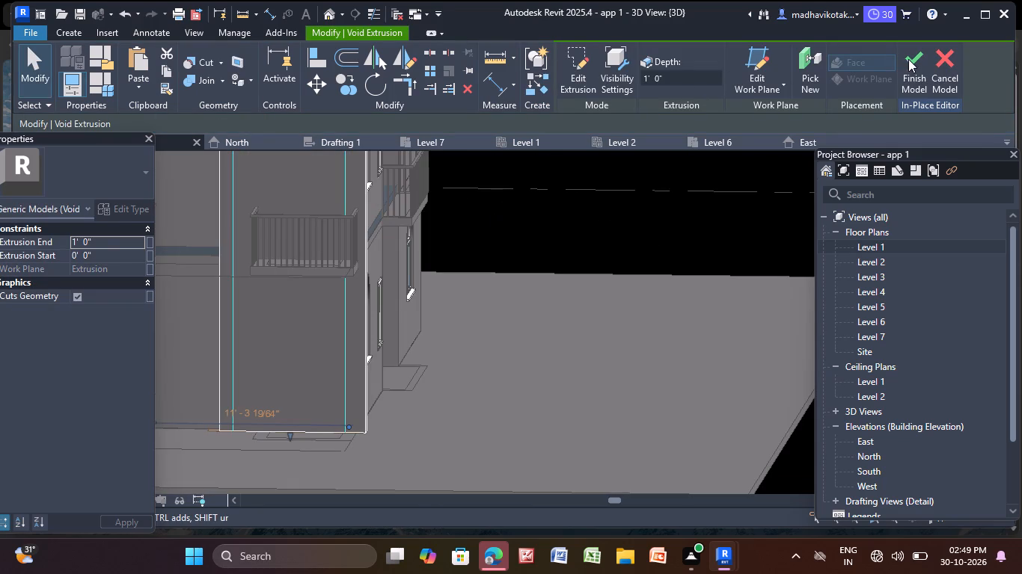
click(925, 55)
Examine the framed opening around the single-door balconies from the base up through the upper storeys.
scroll(492, 217, down, 4)
middle_drag(489, 221, 498, 260)
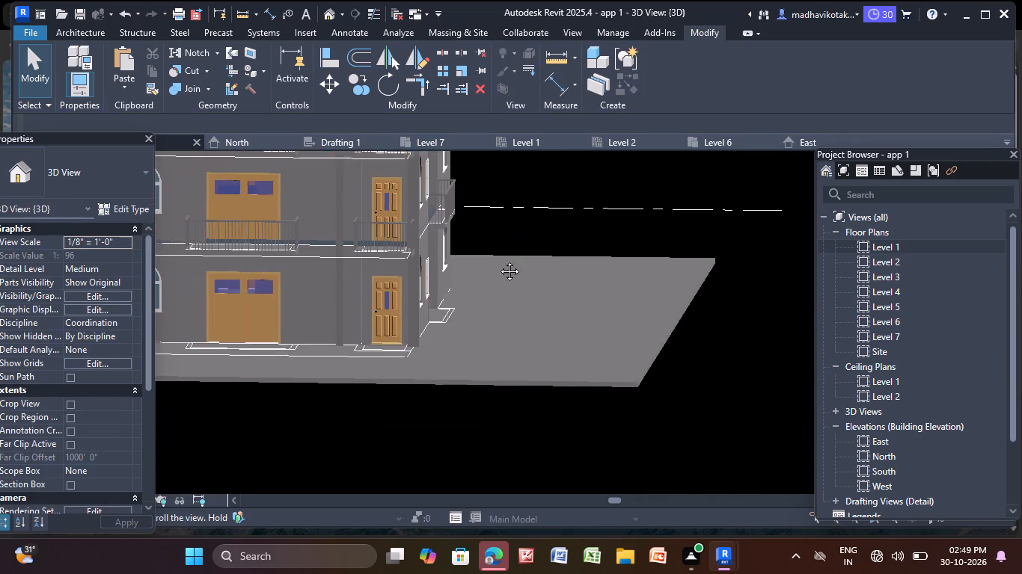
middle_drag(498, 260, 550, 491)
scroll(550, 491, down, 1)
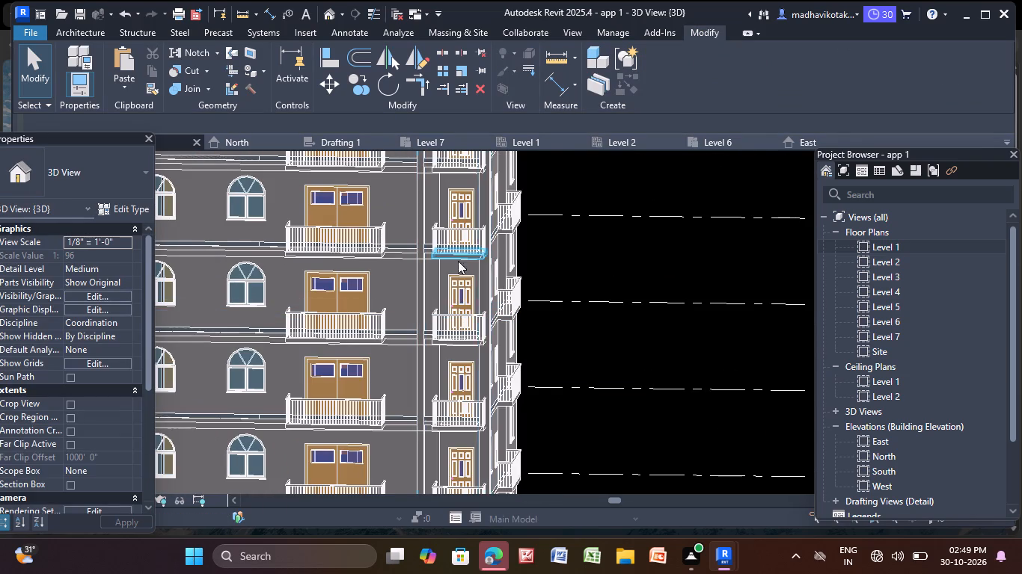
scroll(449, 269, up, 5)
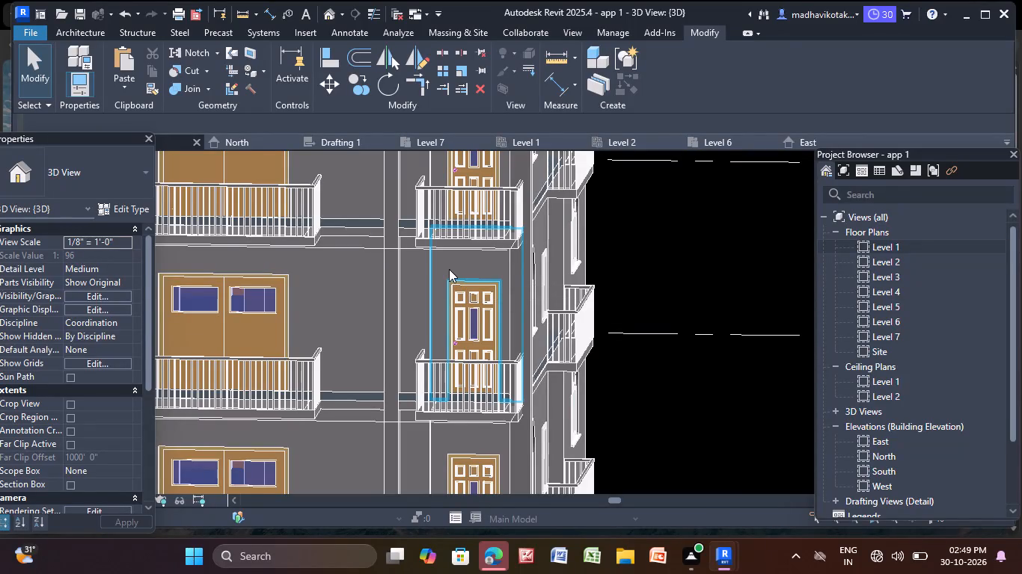
scroll(449, 269, up, 1)
scroll(429, 247, down, 1)
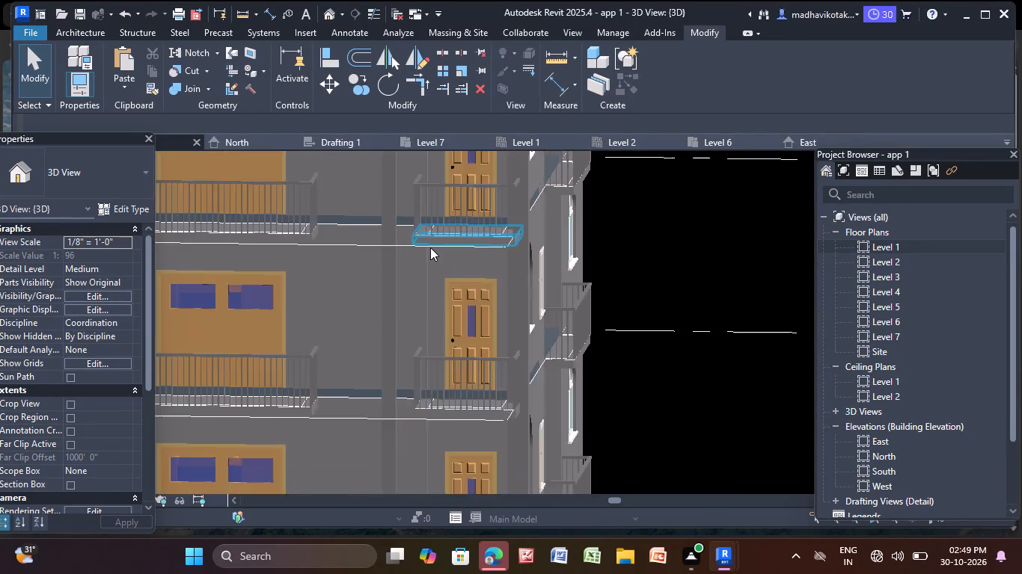
scroll(430, 247, down, 8)
middle_drag(450, 257, 453, 274)
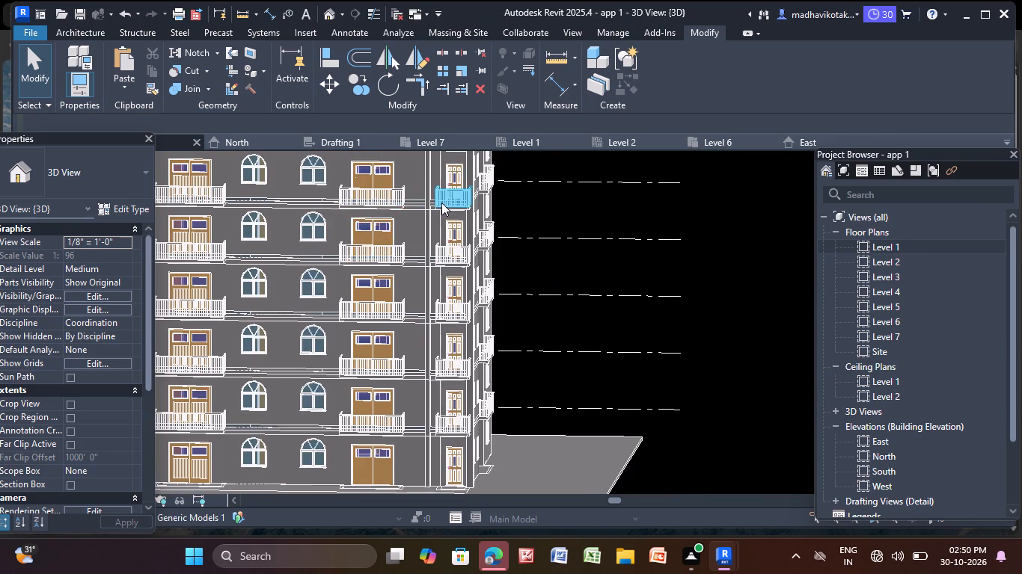
Lower the frame opening's top edge above the top-storey single door to thicken the frame's header.
scroll(438, 203, up, 7)
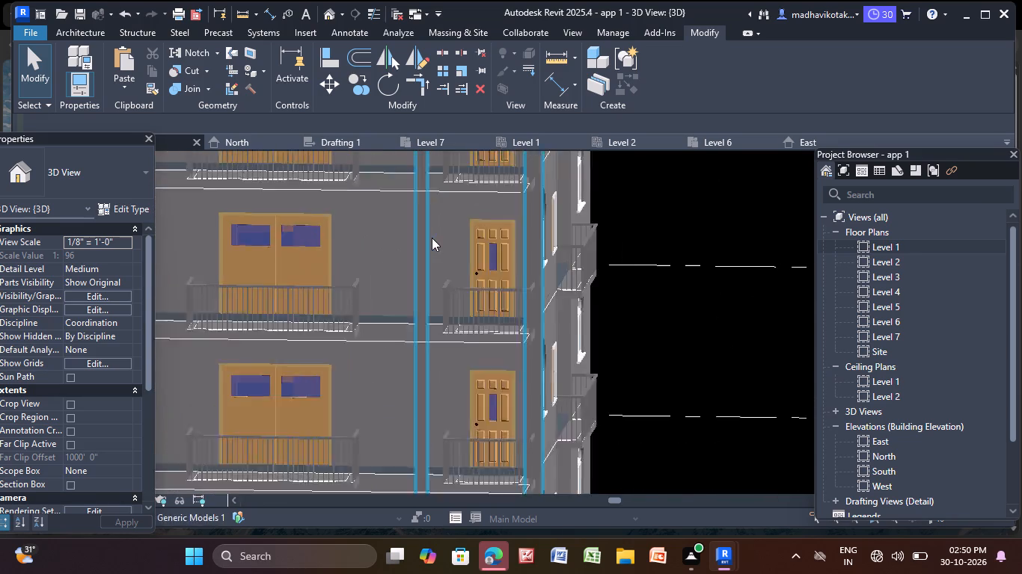
scroll(432, 238, up, 11)
scroll(409, 207, down, 13)
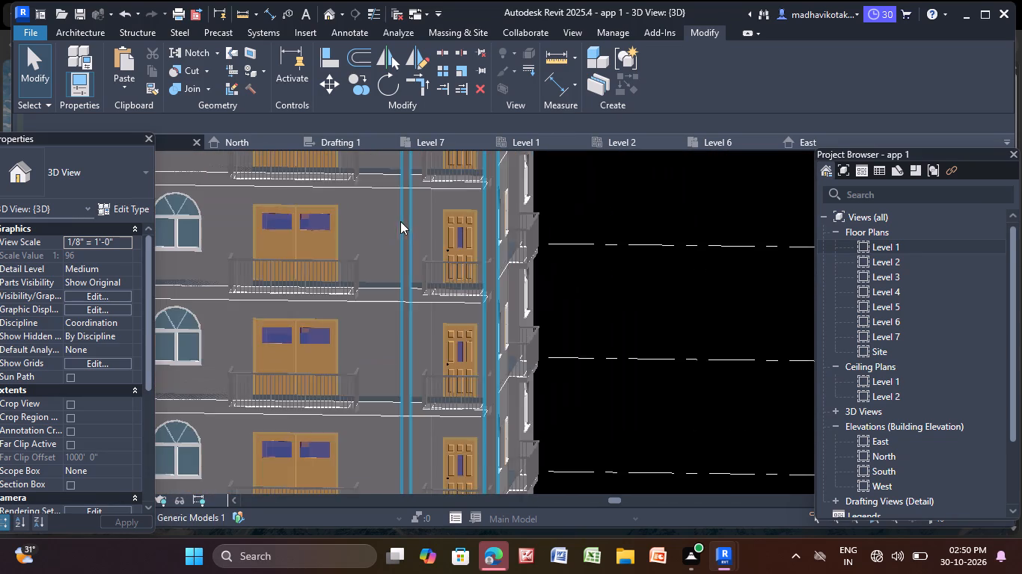
click(406, 241)
scroll(405, 250, up, 4)
scroll(405, 250, down, 2)
middle_drag(411, 274, 409, 298)
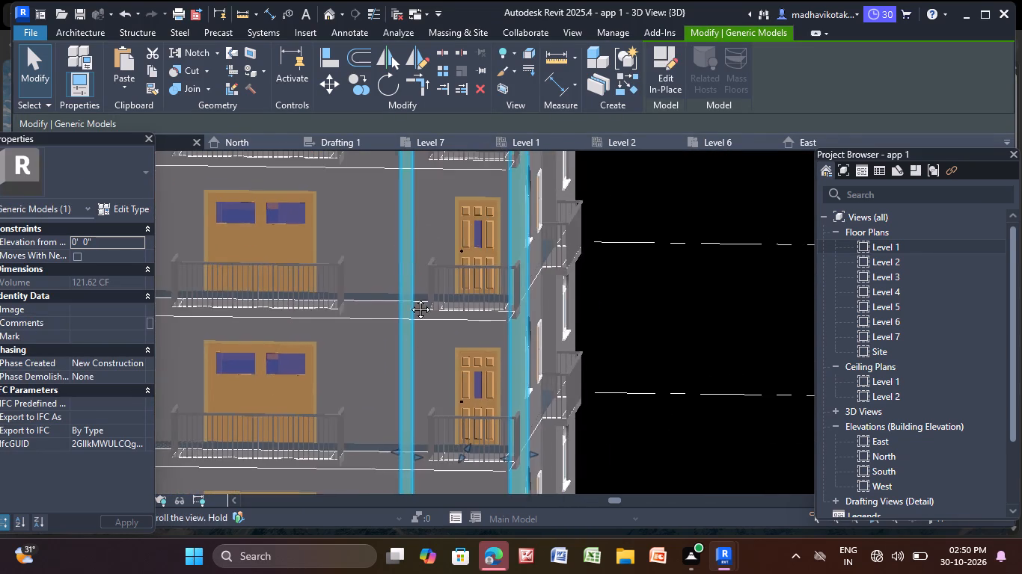
middle_drag(409, 298, 378, 533)
scroll(378, 533, up, 1)
scroll(444, 248, up, 4)
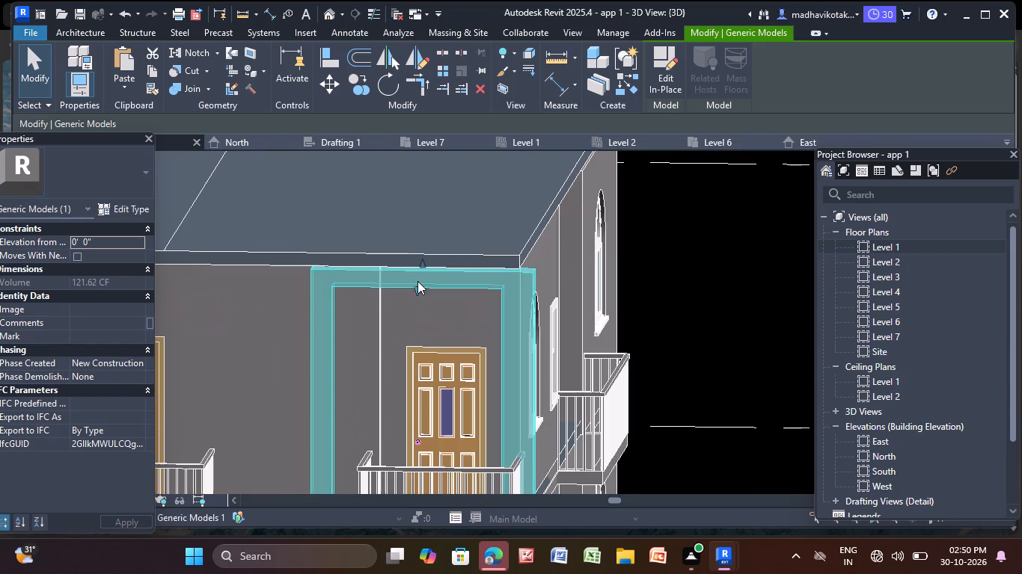
drag(417, 291, 423, 309)
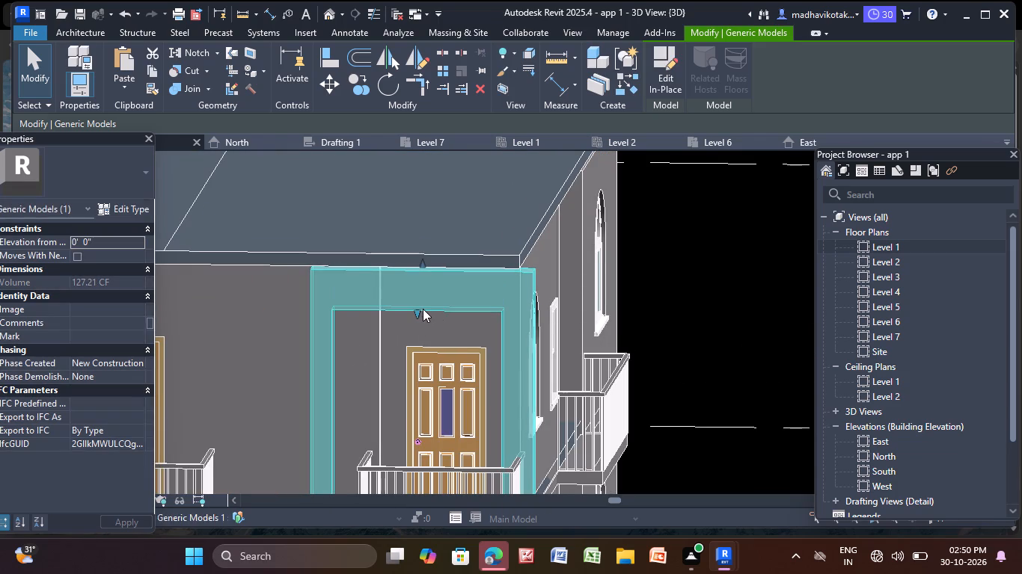
Widen the frame's jamb on the double-door side by moving the opening's edge inward to the single-door balcony.
middle_drag(423, 309, 426, 243)
scroll(365, 330, down, 2)
middle_drag(364, 330, 396, 158)
middle_drag(369, 330, 369, 174)
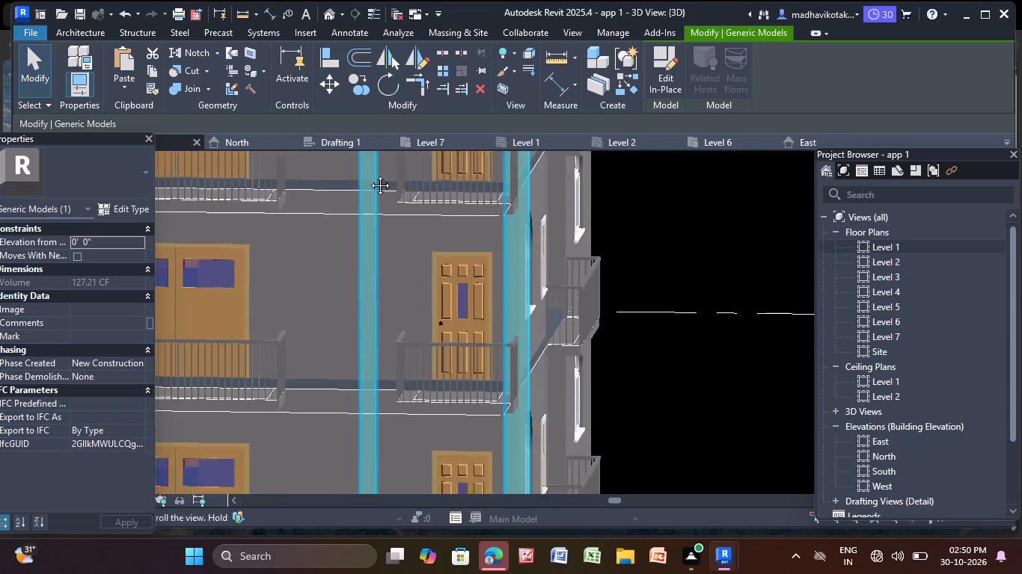
middle_drag(369, 174, 360, 150)
scroll(346, 284, down, 3)
middle_drag(347, 292, 343, 203)
scroll(375, 330, up, 5)
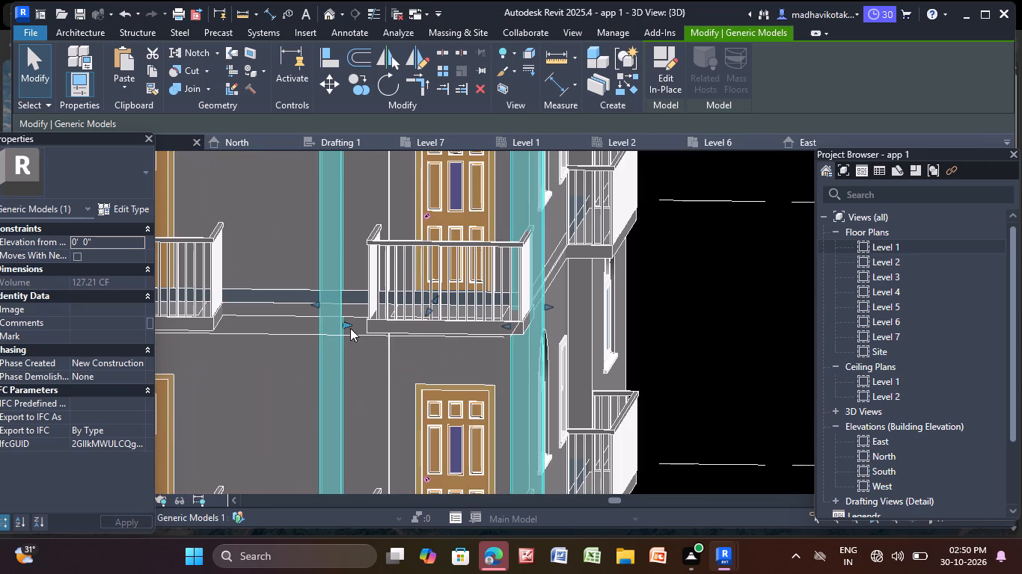
drag(347, 324, 360, 324)
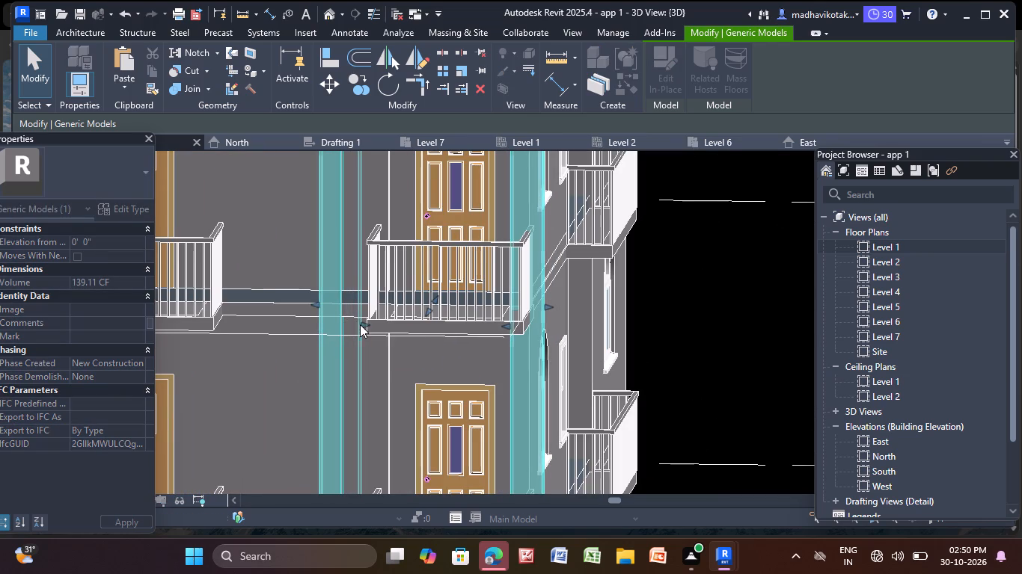
Adjust the frame's outer edge at the building corner, ending with it extended outward past the single-door balconies.
drag(551, 306, 548, 306)
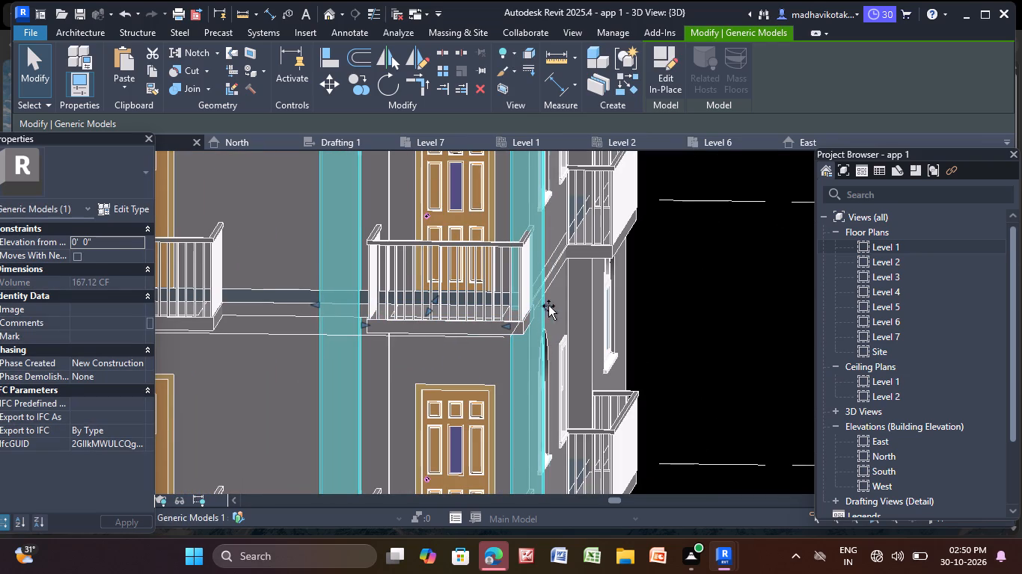
drag(548, 306, 529, 304)
click(724, 303)
scroll(723, 303, down, 5)
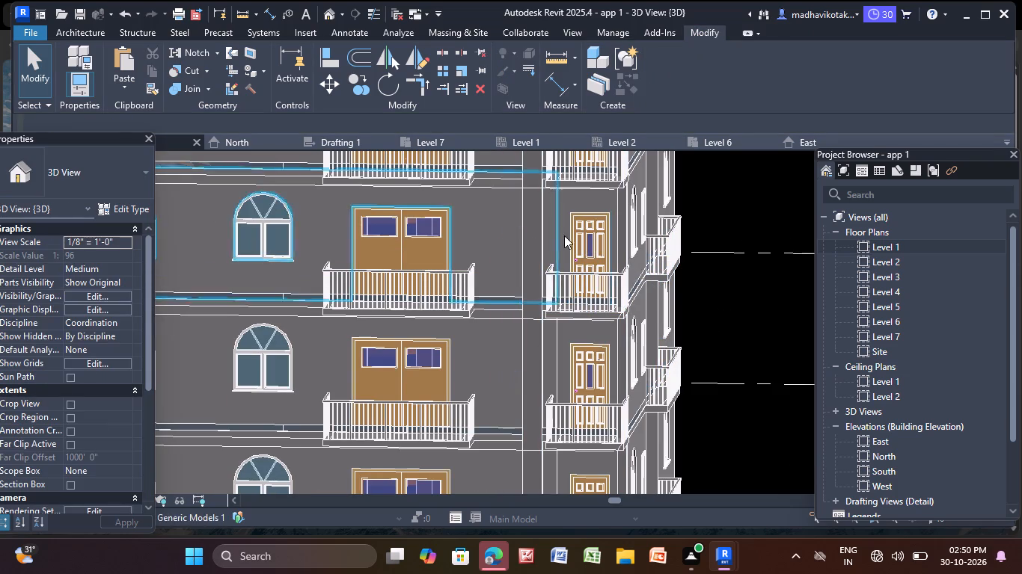
click(622, 230)
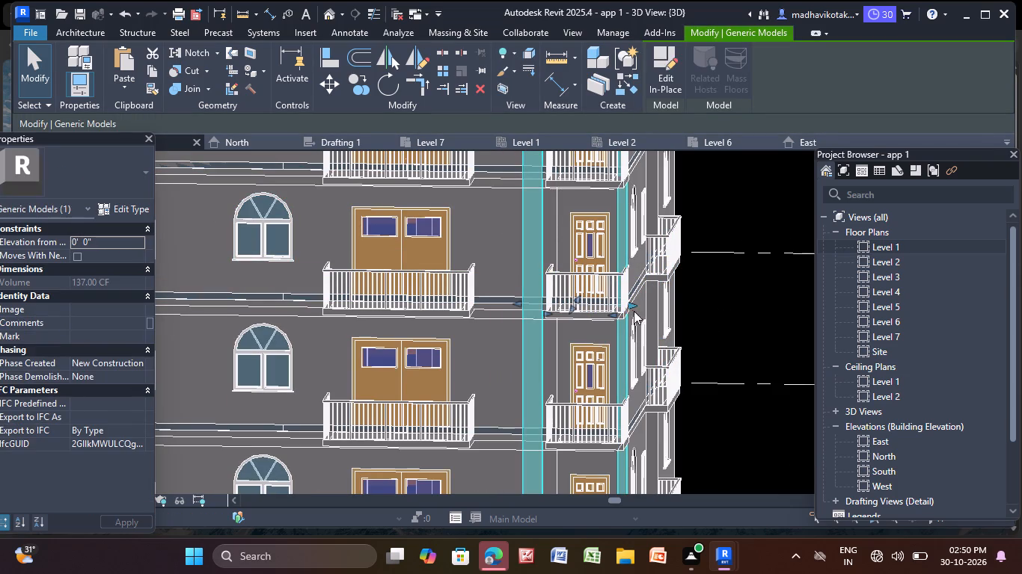
click(633, 301)
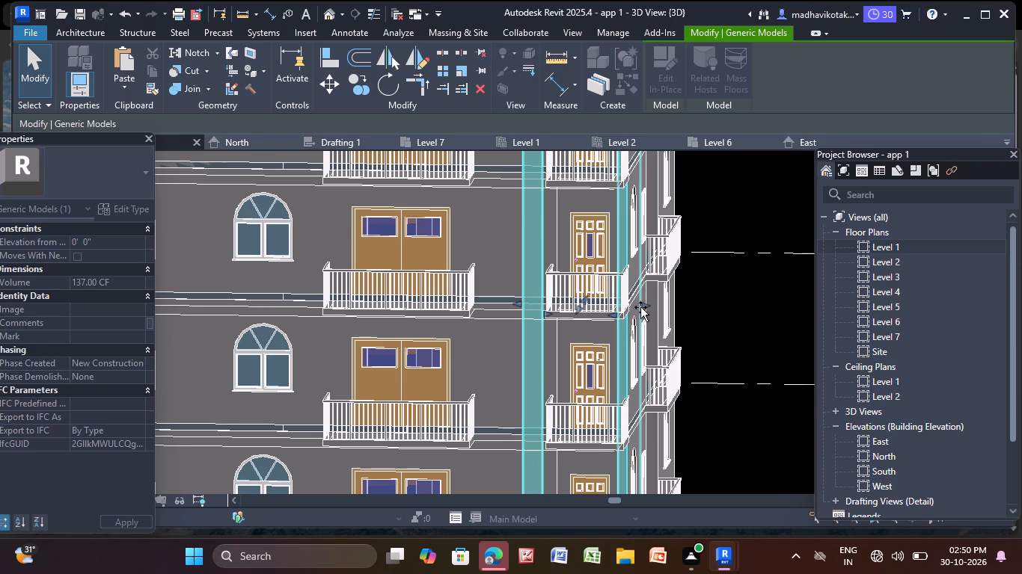
click(714, 300)
Examine the adjusted frame from the roofline down to the base and against the full facade.
scroll(714, 305, down, 4)
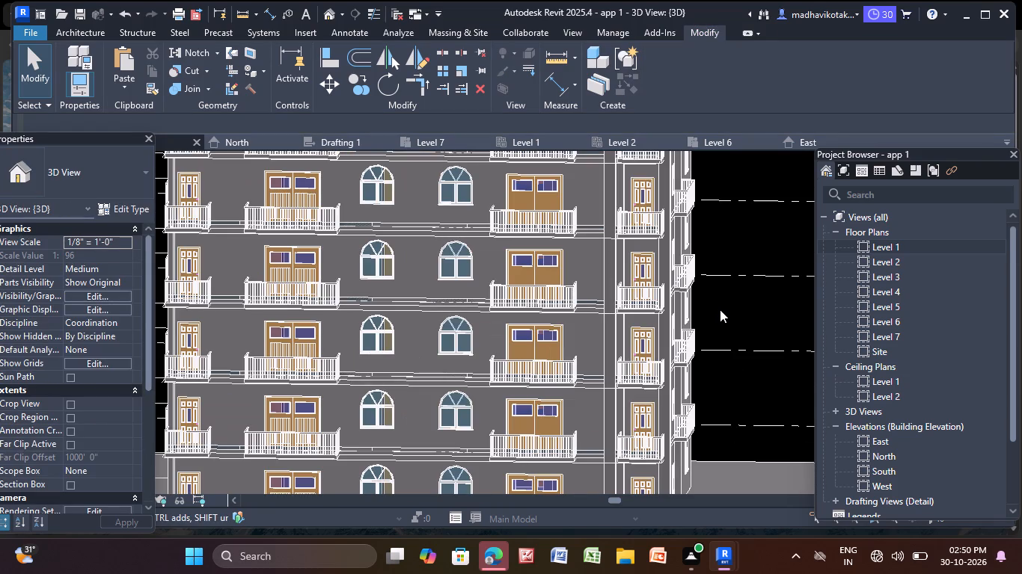
middle_drag(609, 268, 510, 464)
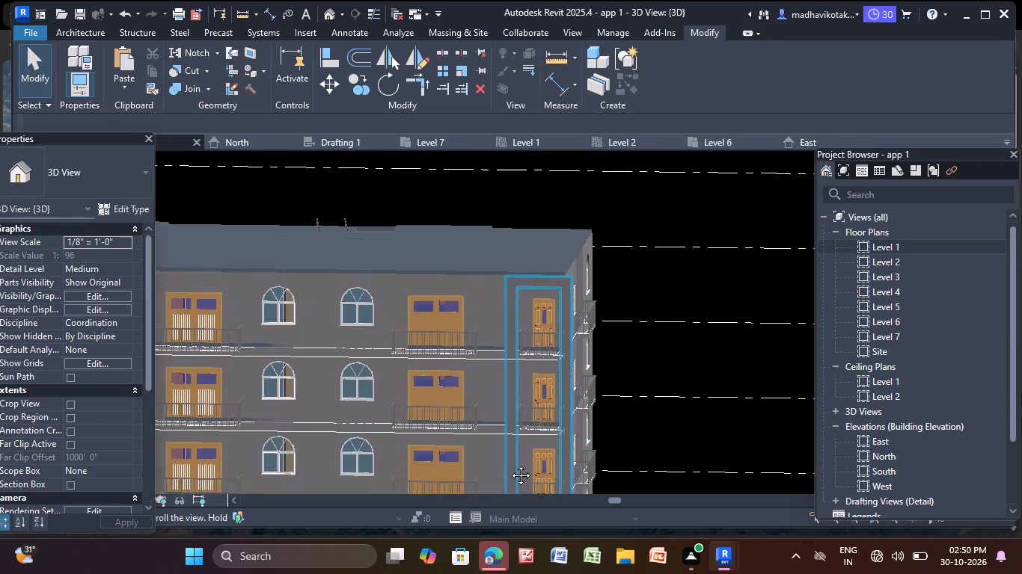
middle_drag(510, 464, 374, 101)
scroll(404, 395, up, 5)
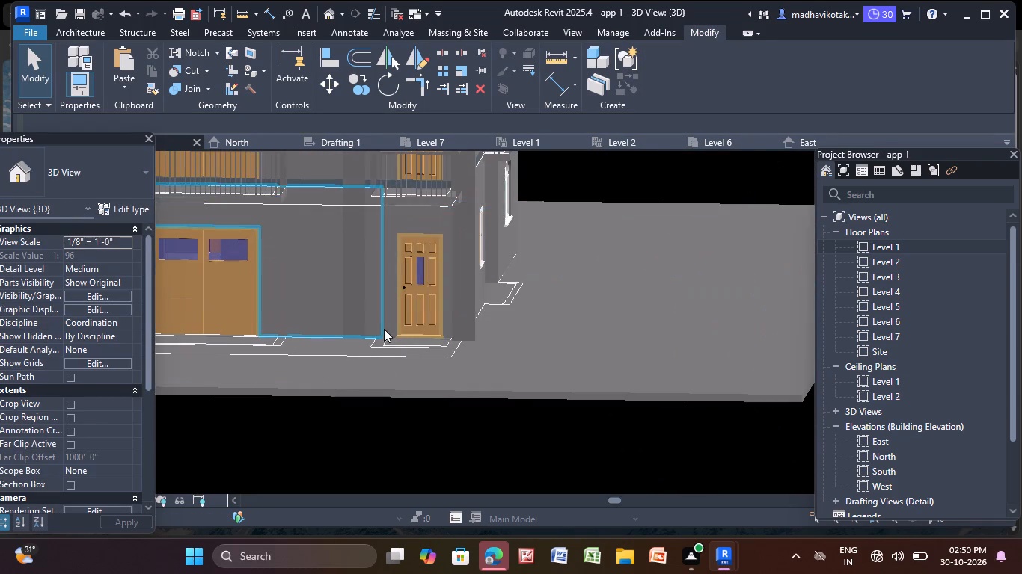
scroll(474, 324, down, 2)
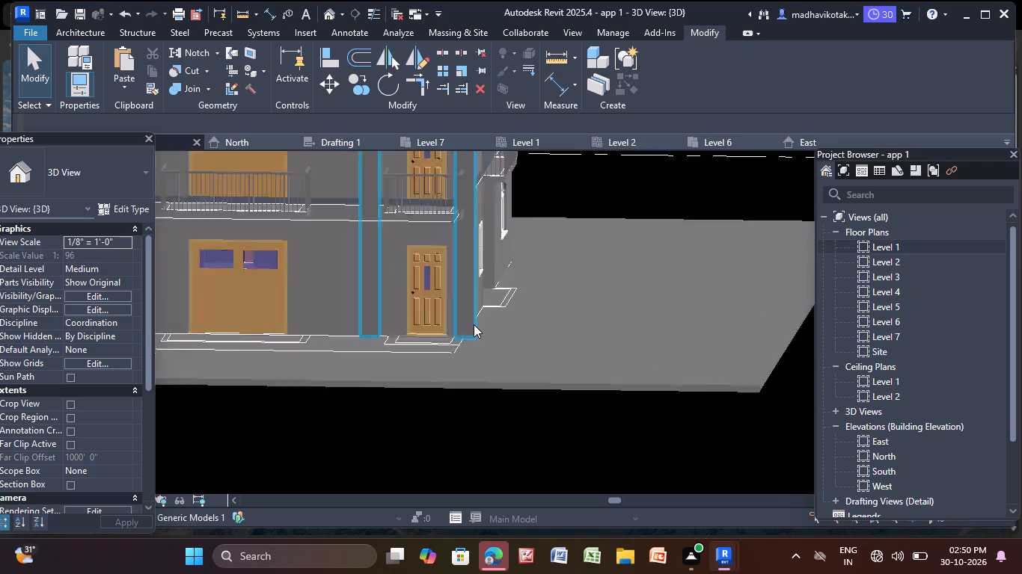
scroll(474, 324, down, 6)
middle_drag(473, 338, 502, 435)
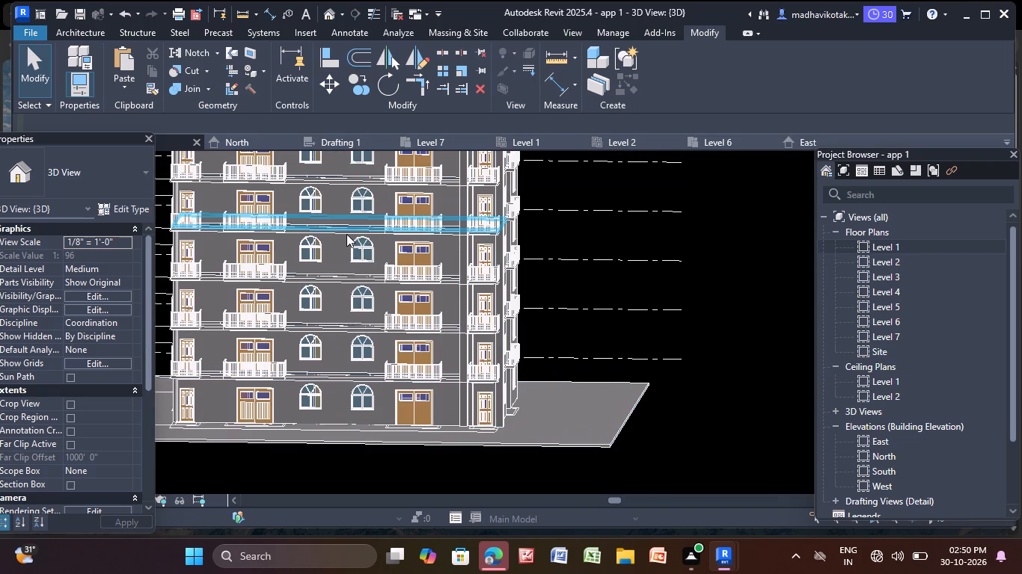
middle_drag(368, 240, 423, 338)
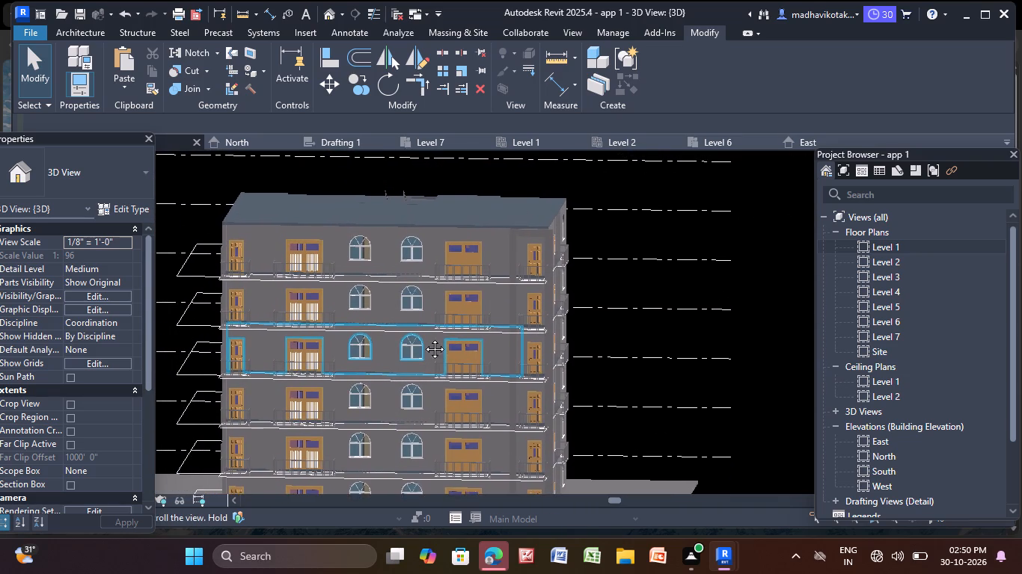
middle_drag(423, 338, 489, 262)
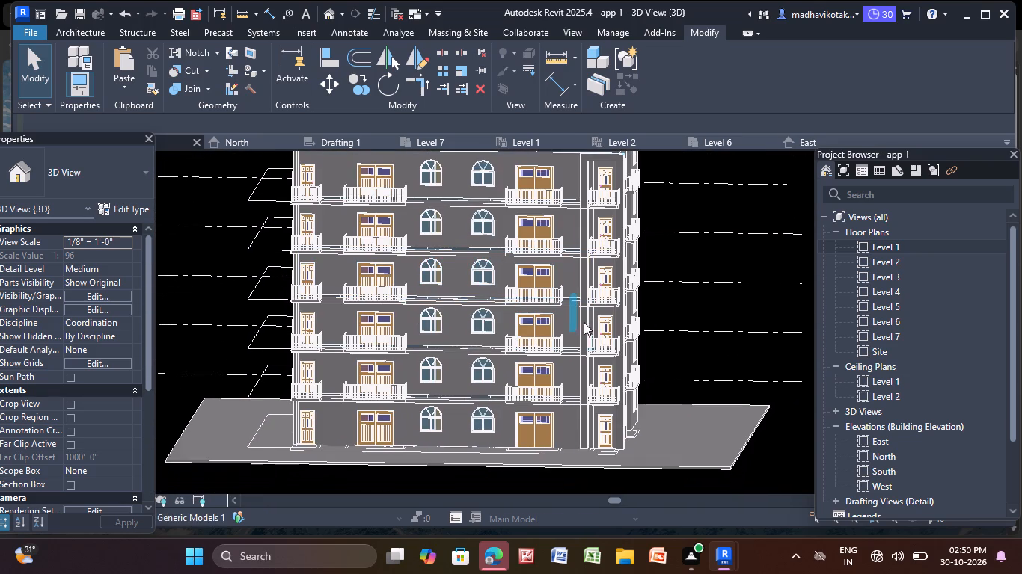
Copy the frame to the single-door balcony column at the opposite end of the facade.
scroll(587, 306, up, 3)
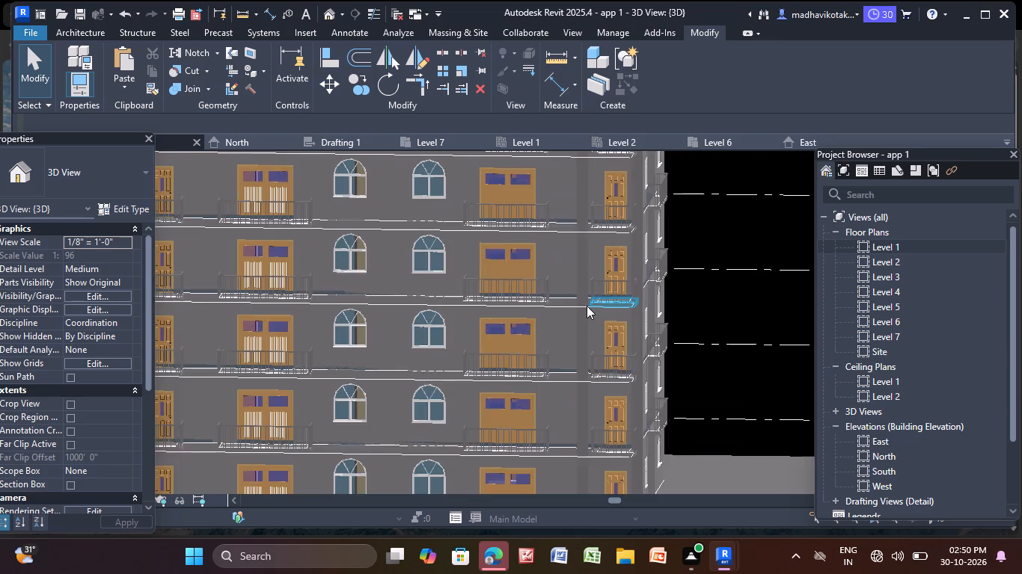
click(586, 339)
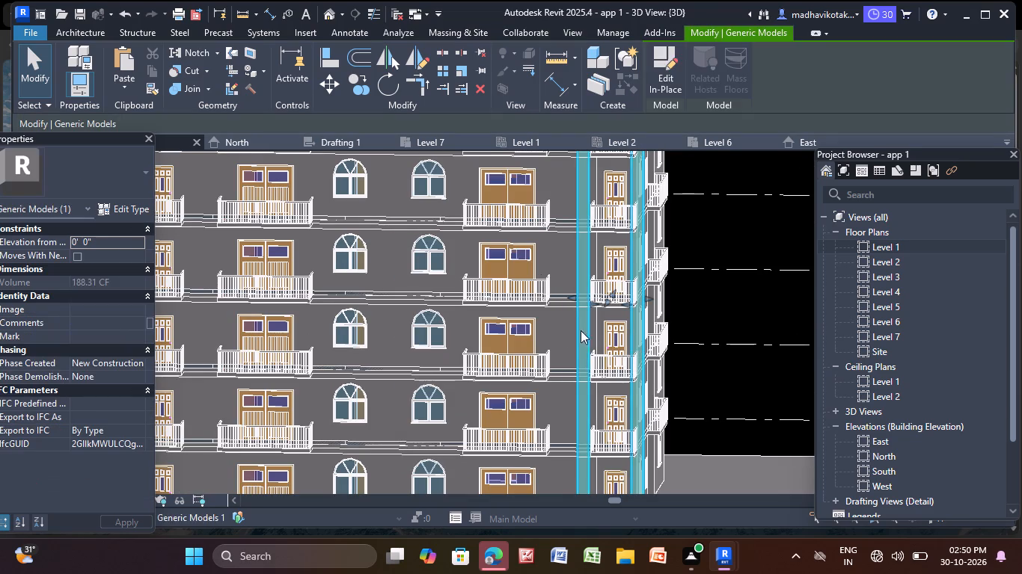
click(358, 84)
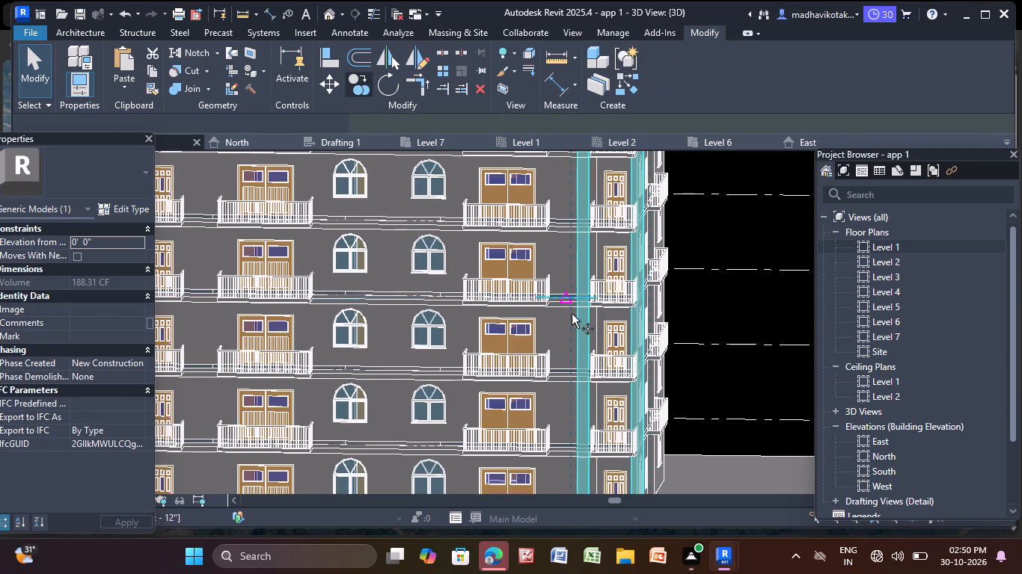
click(579, 318)
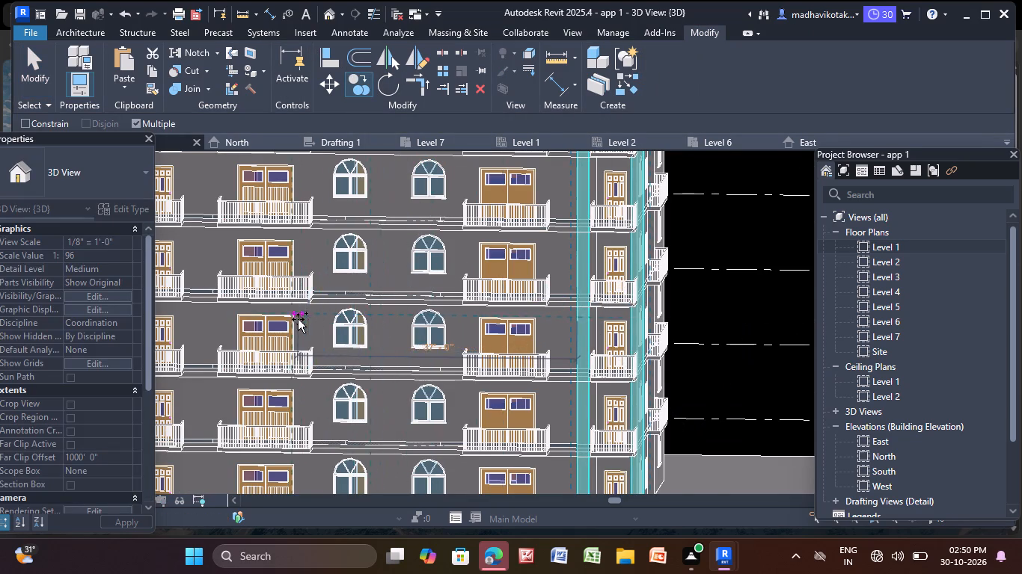
middle_drag(298, 319, 499, 297)
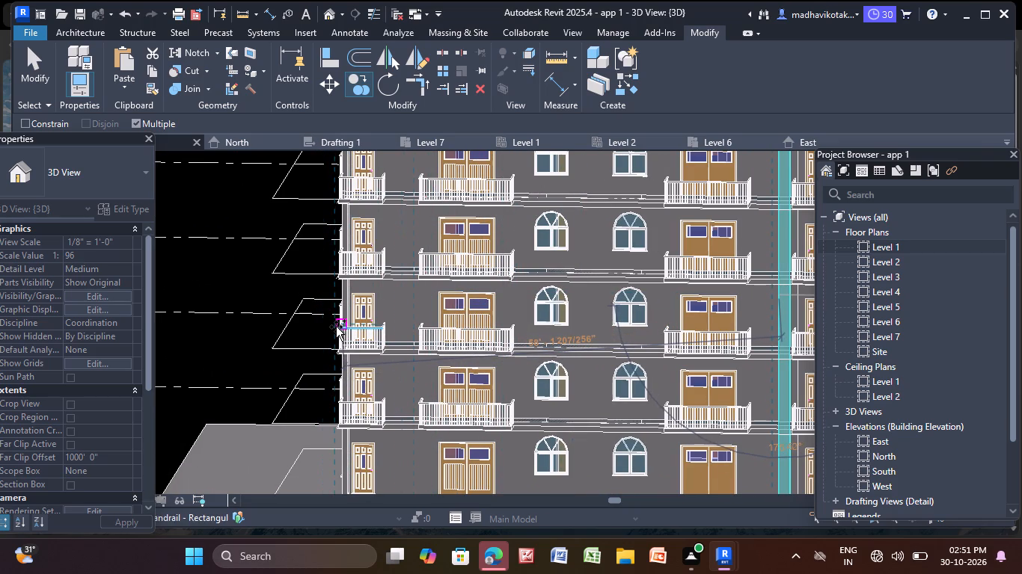
click(332, 325)
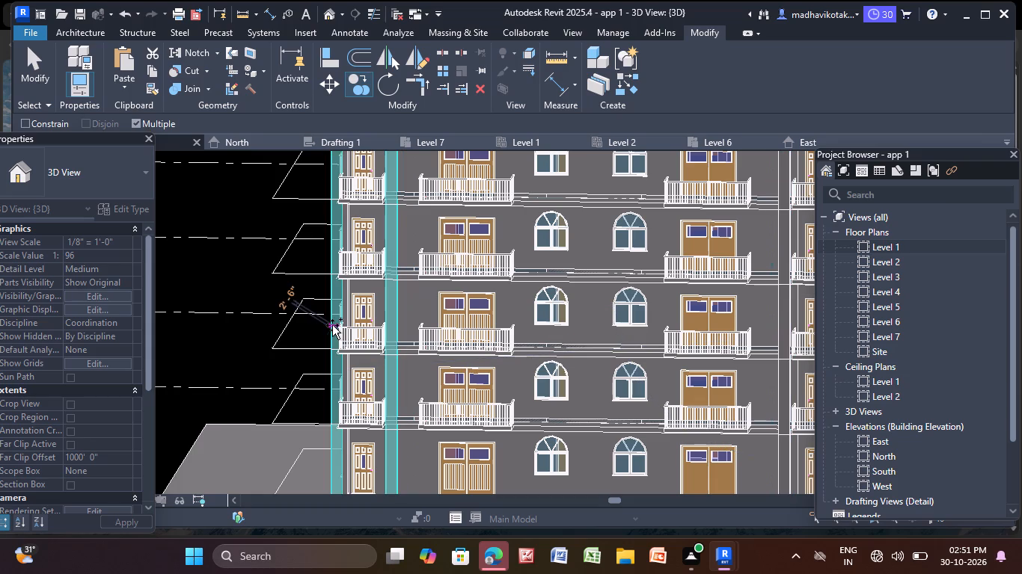
key(Escape)
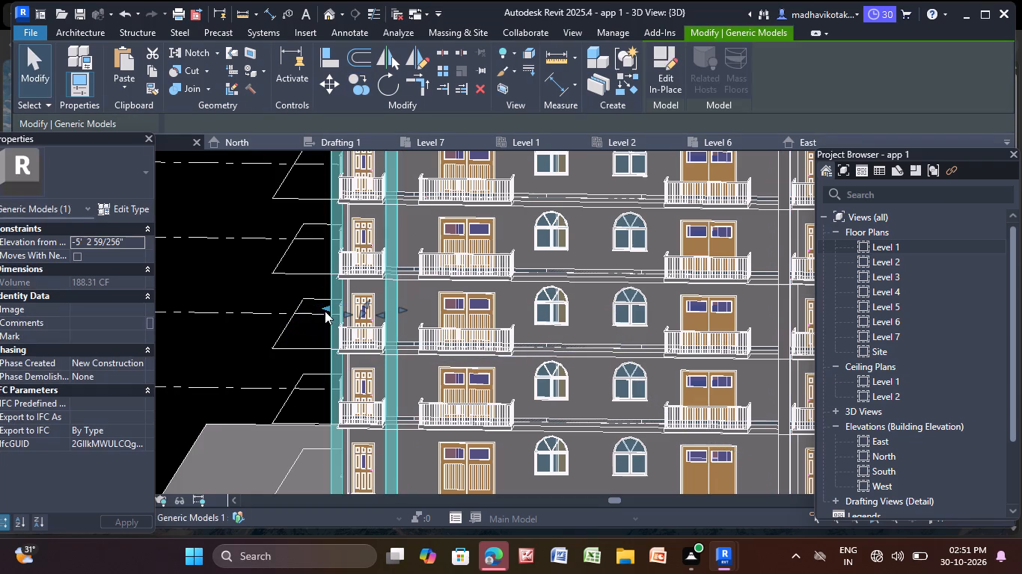
Raise the copied frame's top edge to the roofline and its opening's top edge above the top-storey single door.
scroll(414, 358, up, 1)
scroll(417, 361, down, 4)
middle_drag(431, 377, 474, 428)
middle_drag(432, 238, 447, 255)
scroll(435, 245, up, 4)
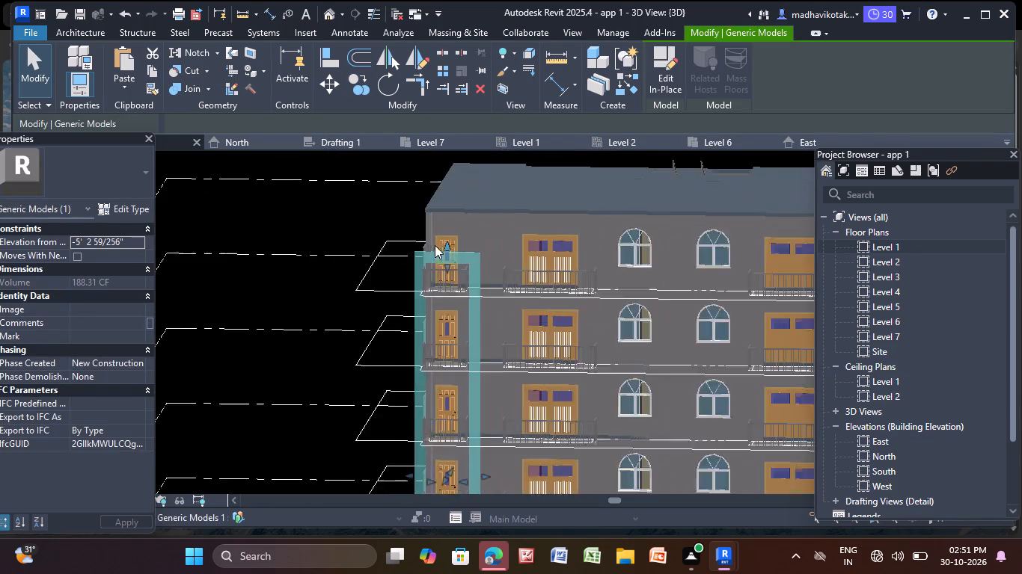
drag(450, 248, 460, 212)
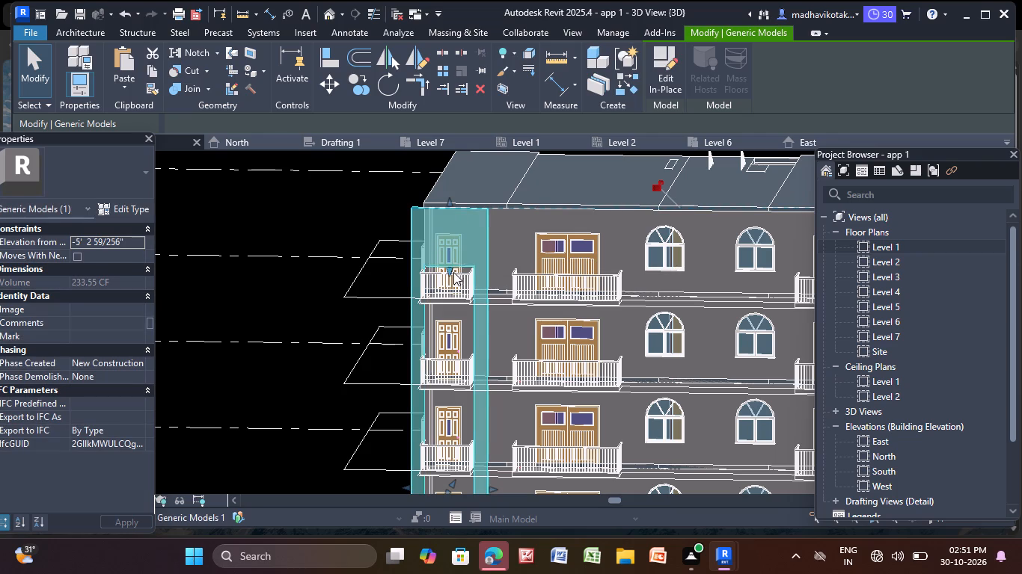
drag(450, 268, 451, 220)
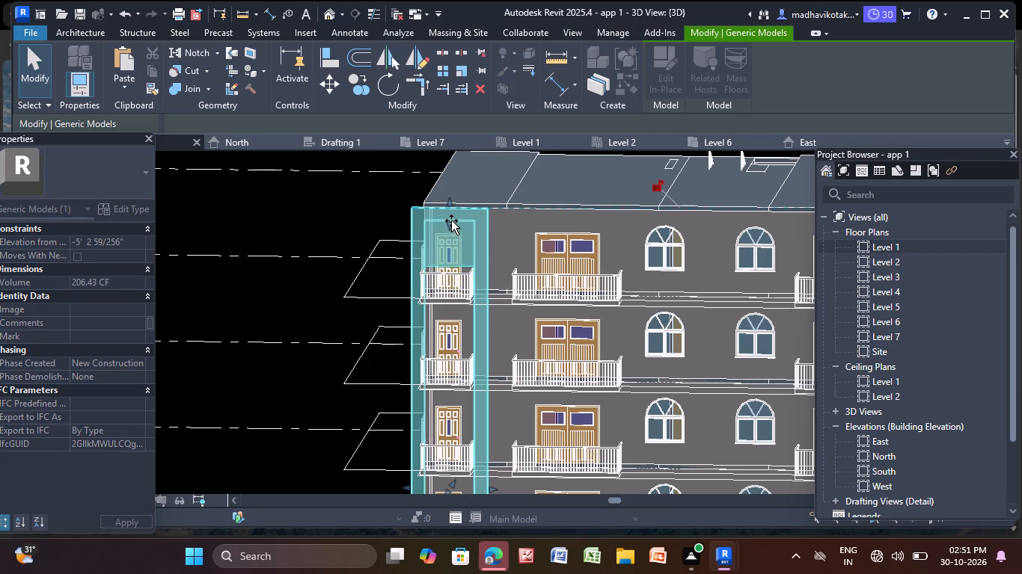
drag(451, 220, 451, 222)
click(325, 208)
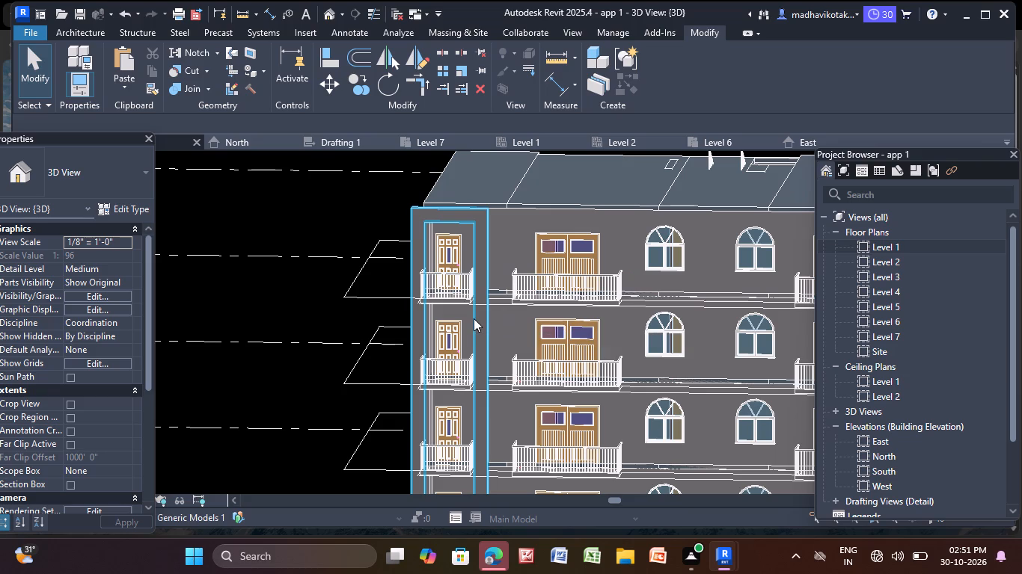
Move the copied frame's opening edge on the building-corner side inward toward the single doors to widen that jamb.
middle_drag(467, 318, 493, 313)
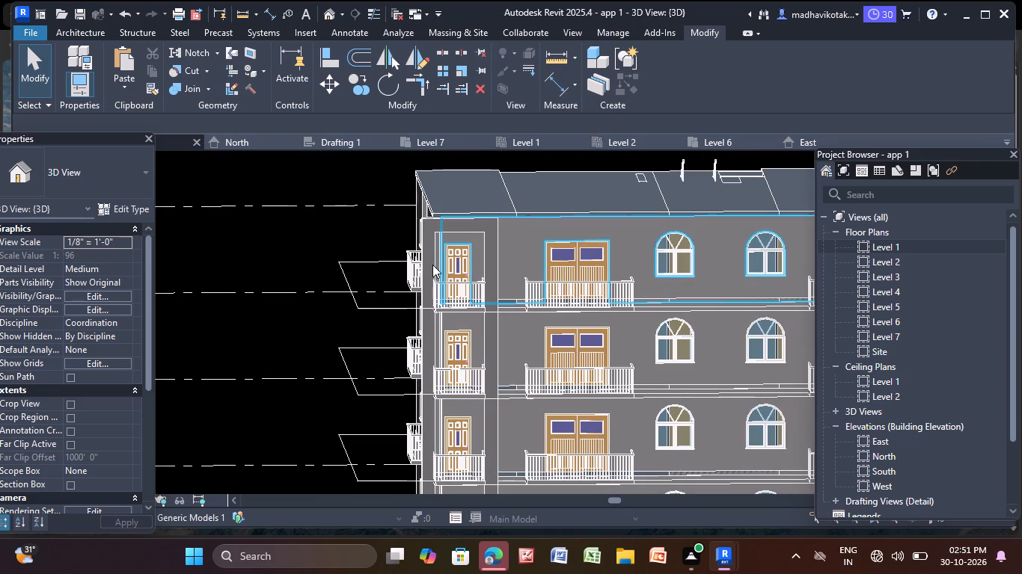
click(432, 262)
middle_drag(461, 362, 441, 229)
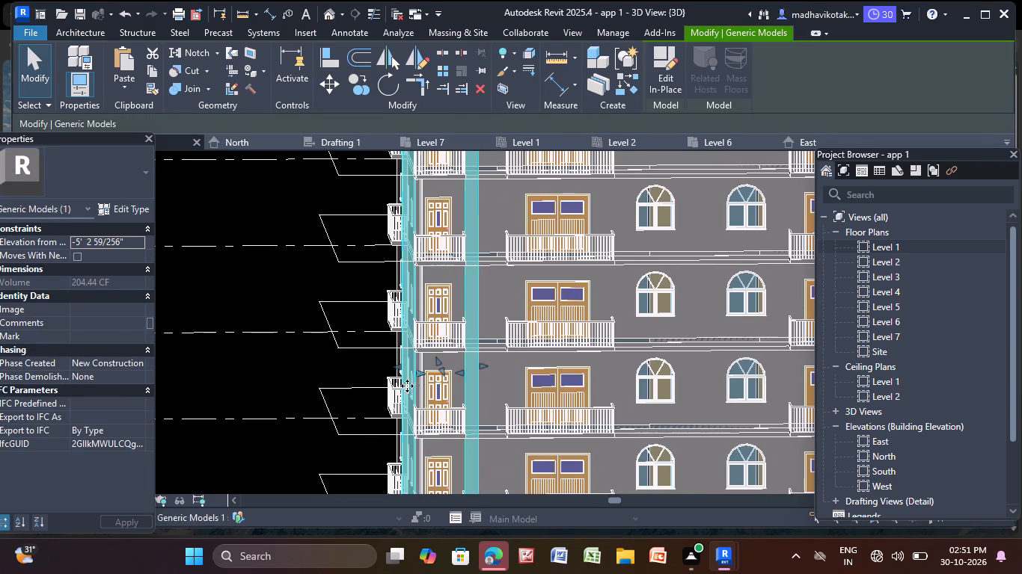
scroll(426, 384, up, 7)
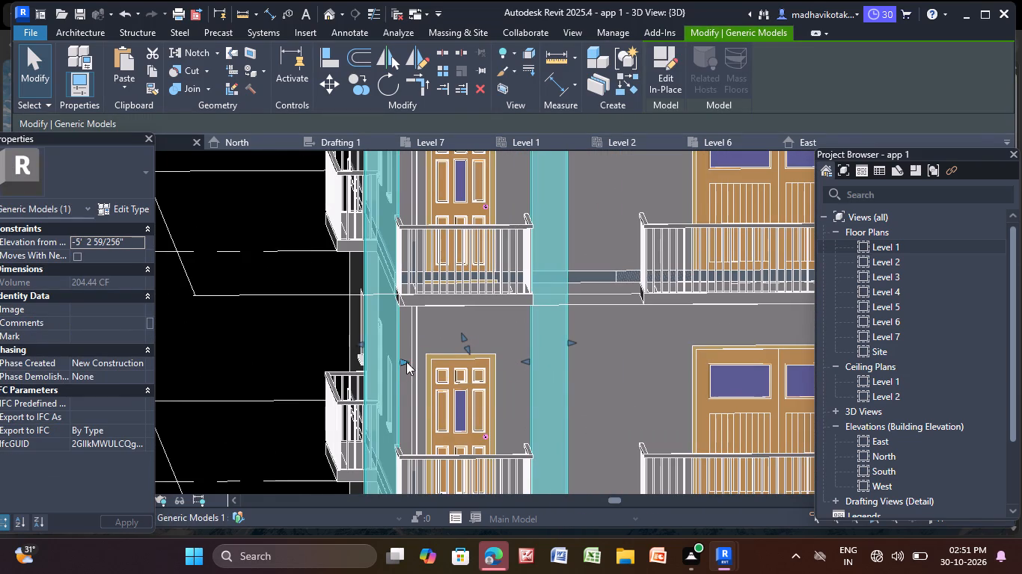
click(406, 362)
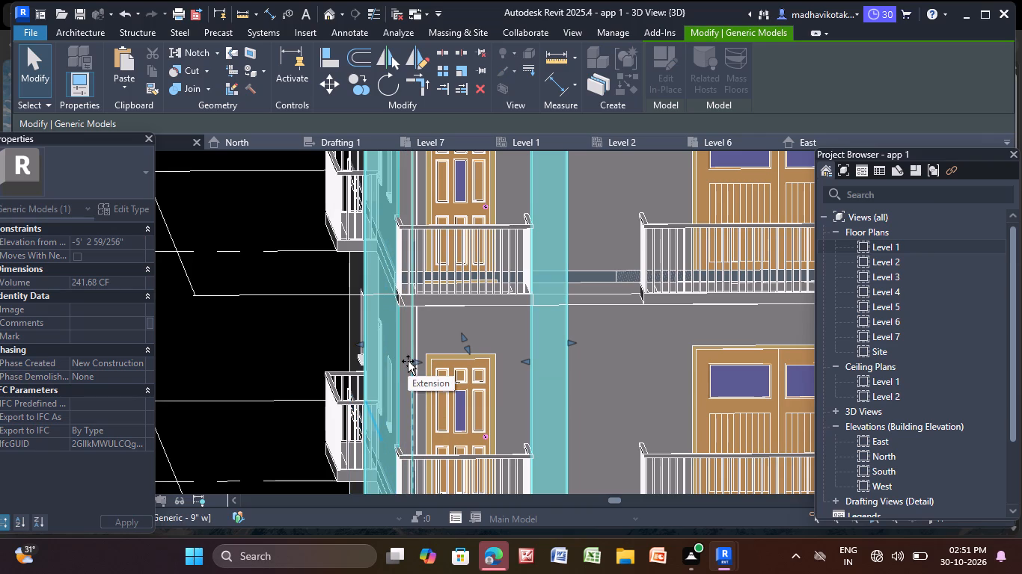
click(311, 347)
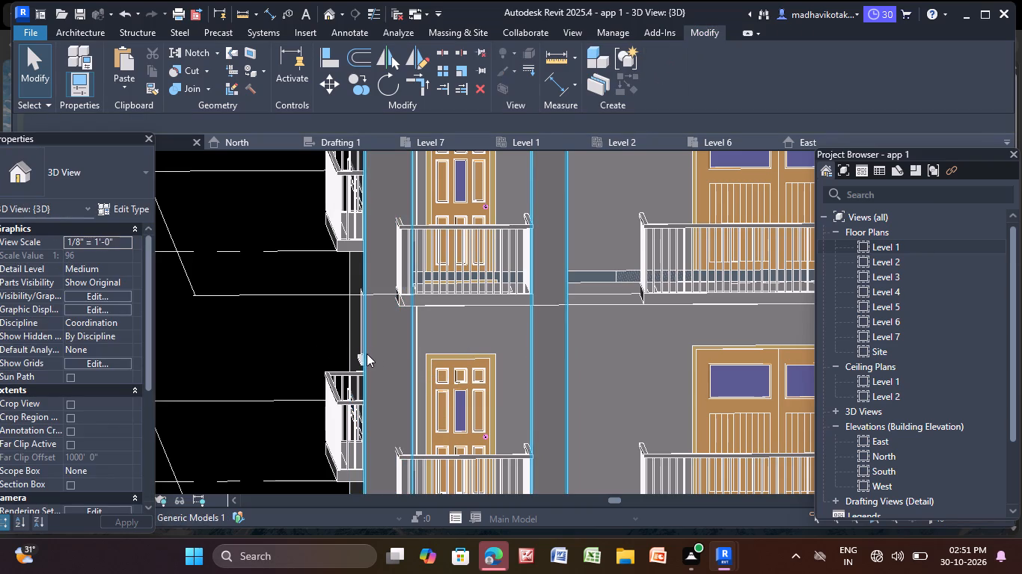
Pull the copied frame's outer edge inward to line up with the building corner.
click(367, 354)
drag(363, 343, 364, 343)
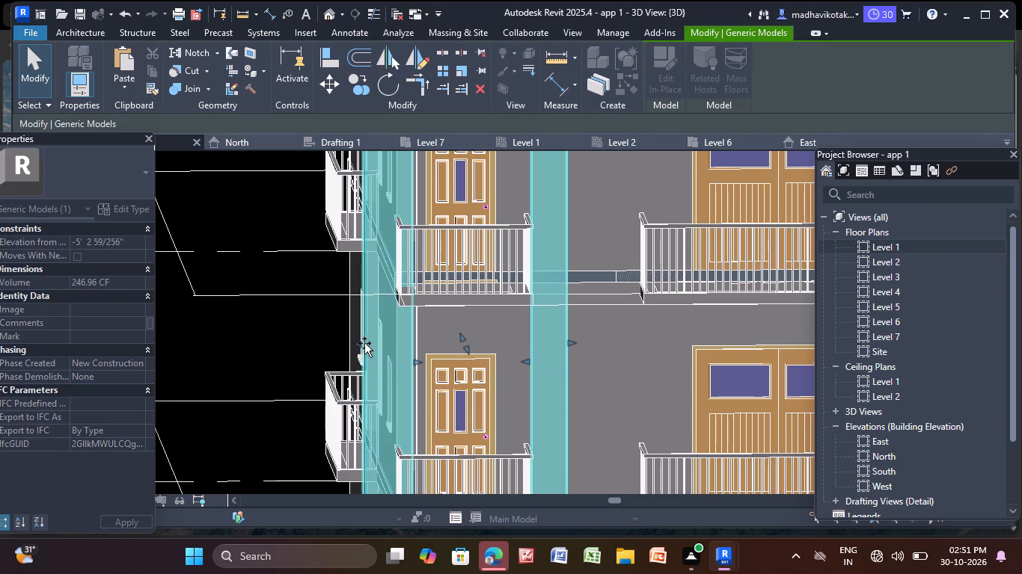
drag(364, 343, 386, 344)
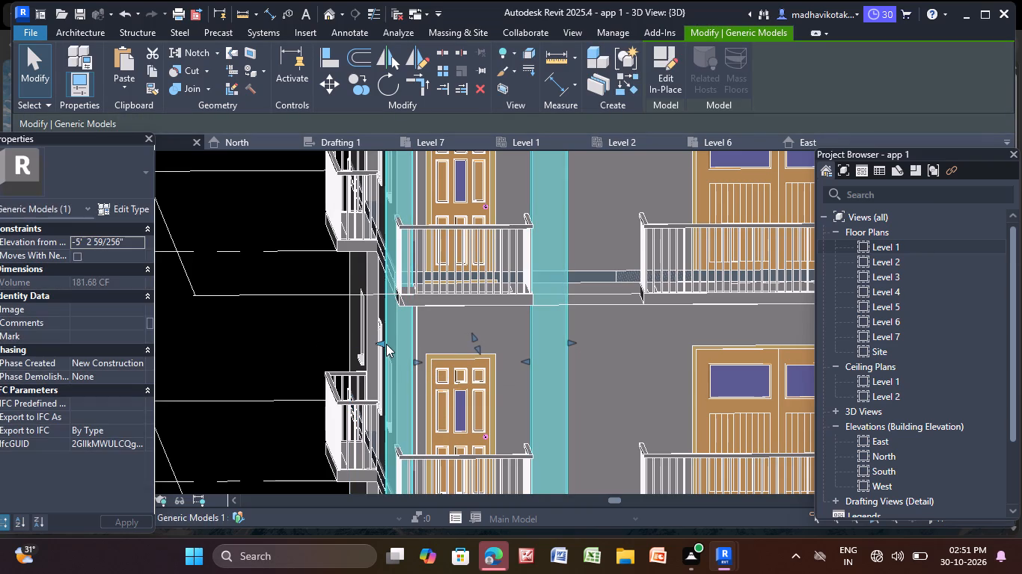
key(Escape)
Move the original frame's opening edge on the double-door side toward the single doors to widen that jamb.
scroll(518, 343, down, 5)
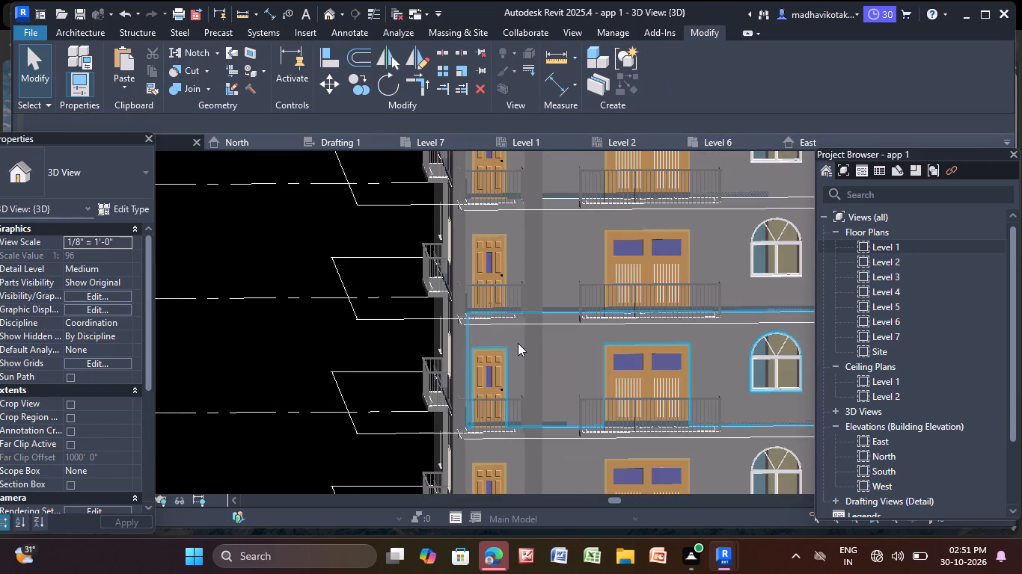
scroll(518, 343, down, 5)
middle_drag(518, 343, 457, 339)
scroll(457, 339, down, 2)
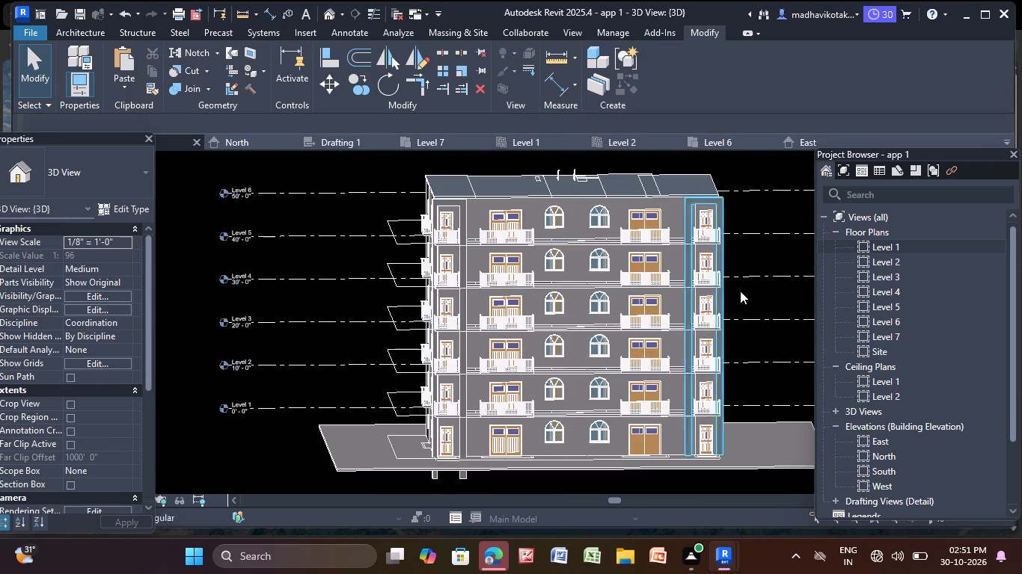
middle_drag(740, 301, 732, 303)
shift+scroll(732, 303, down, 1)
scroll(710, 247, up, 4)
click(674, 283)
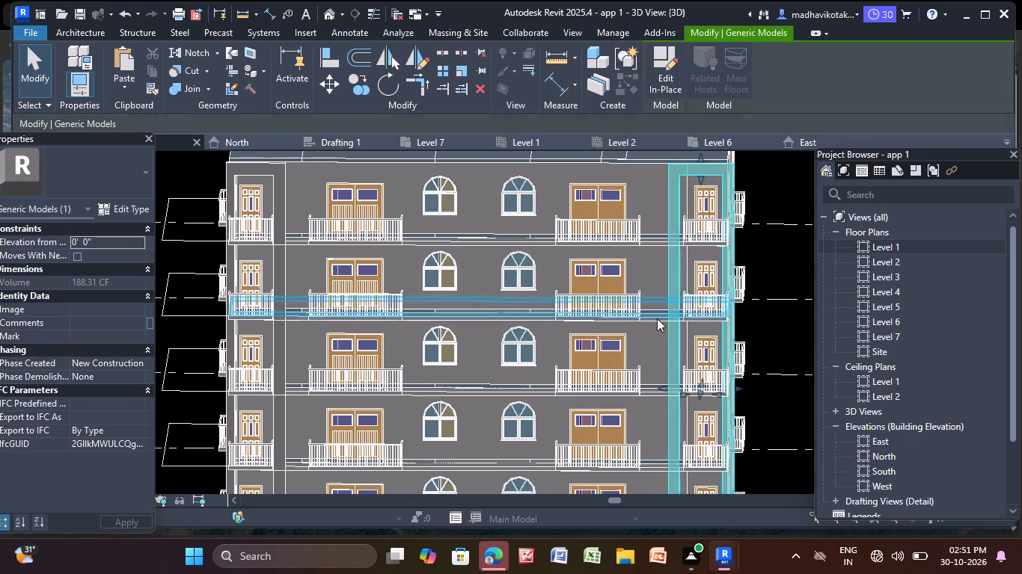
scroll(657, 318, up, 8)
middle_drag(588, 318, 403, 180)
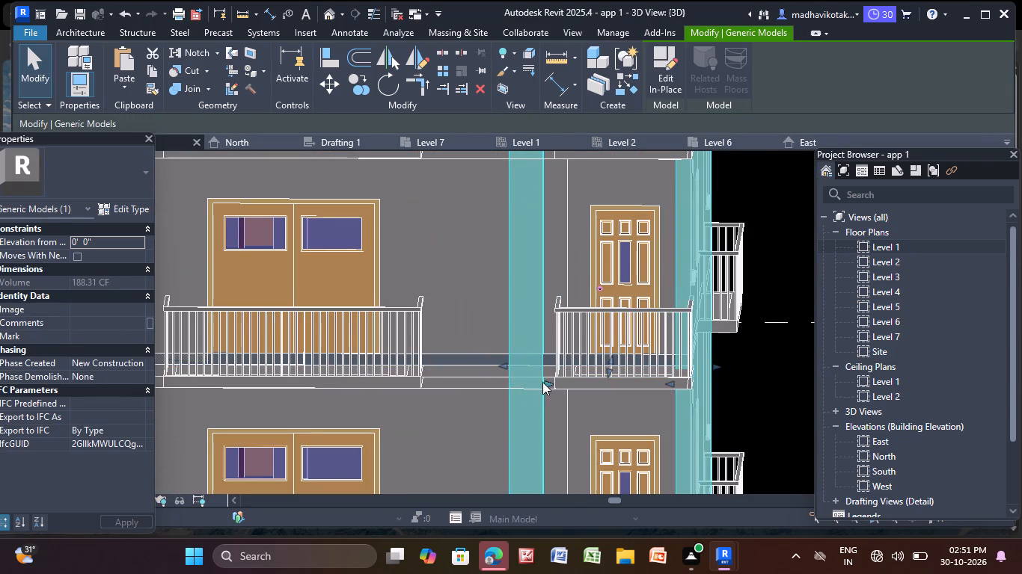
click(546, 381)
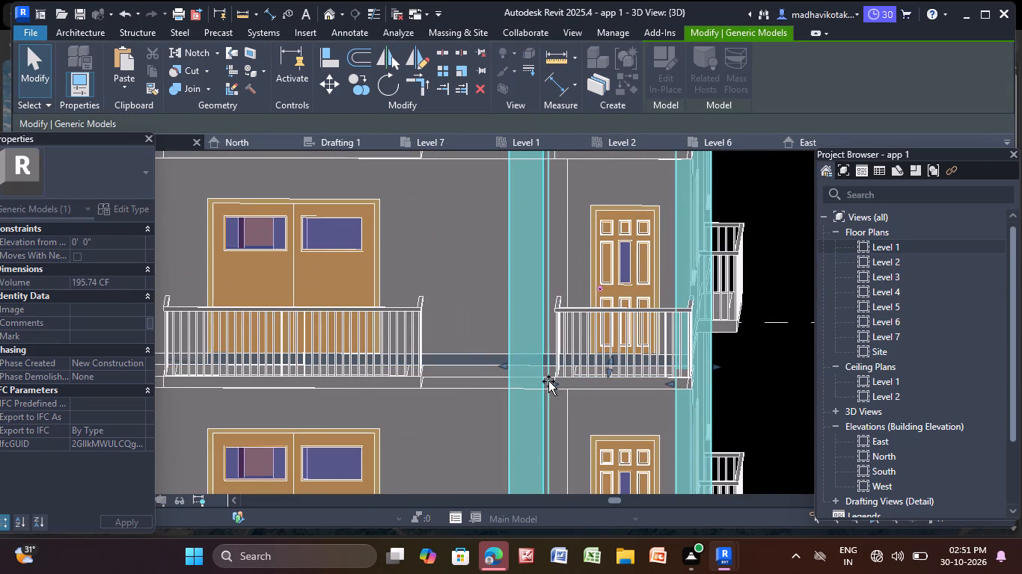
click(419, 253)
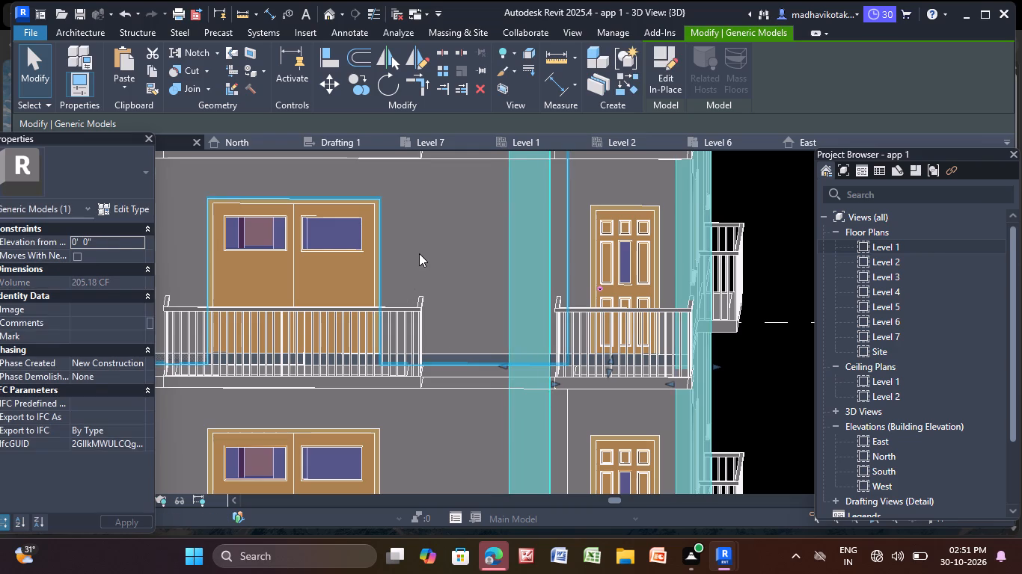
key(Escape)
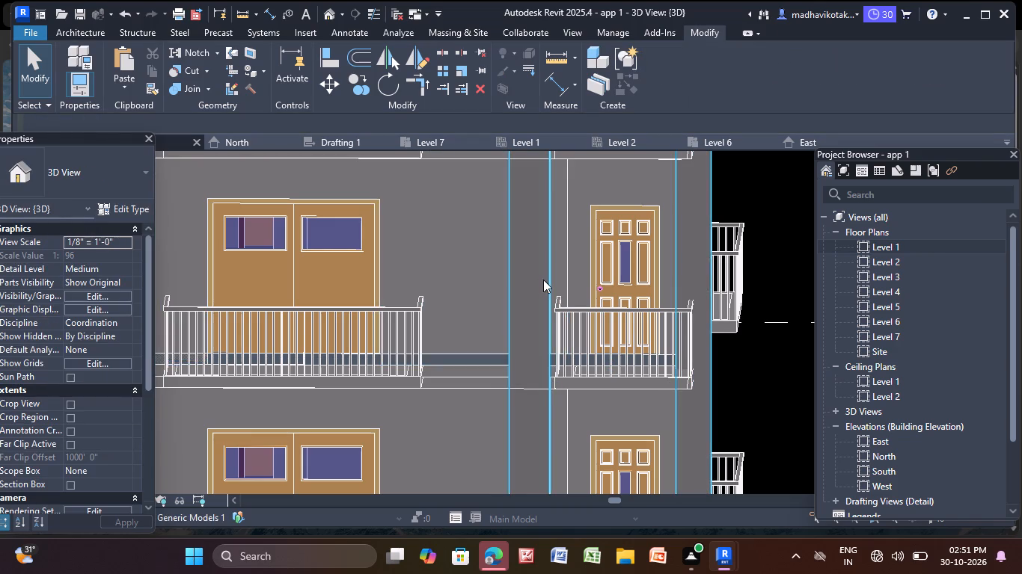
Move the copied frame's opening edge on the double-door side slightly toward the single doors, in line with the balcony end.
scroll(543, 280, down, 11)
middle_drag(546, 291, 594, 365)
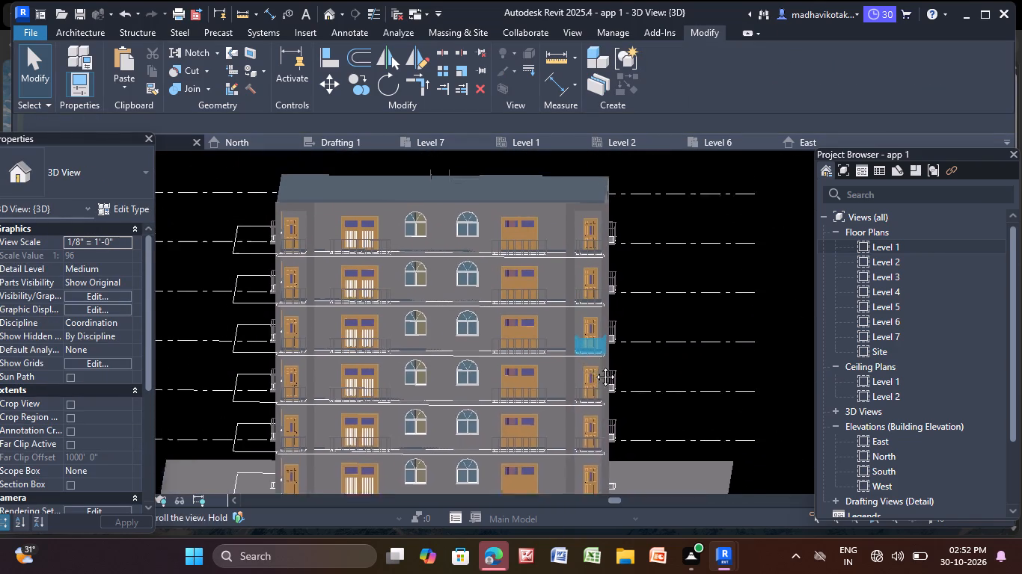
middle_drag(594, 365, 597, 368)
middle_drag(324, 342, 395, 318)
scroll(371, 280, up, 4)
click(370, 280)
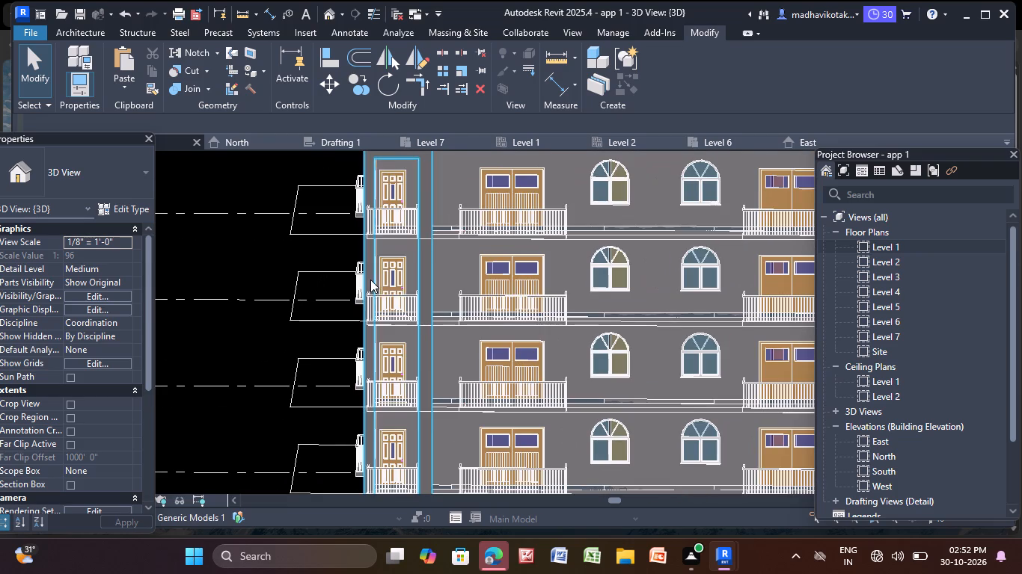
middle_drag(366, 407, 340, 327)
scroll(403, 364, up, 8)
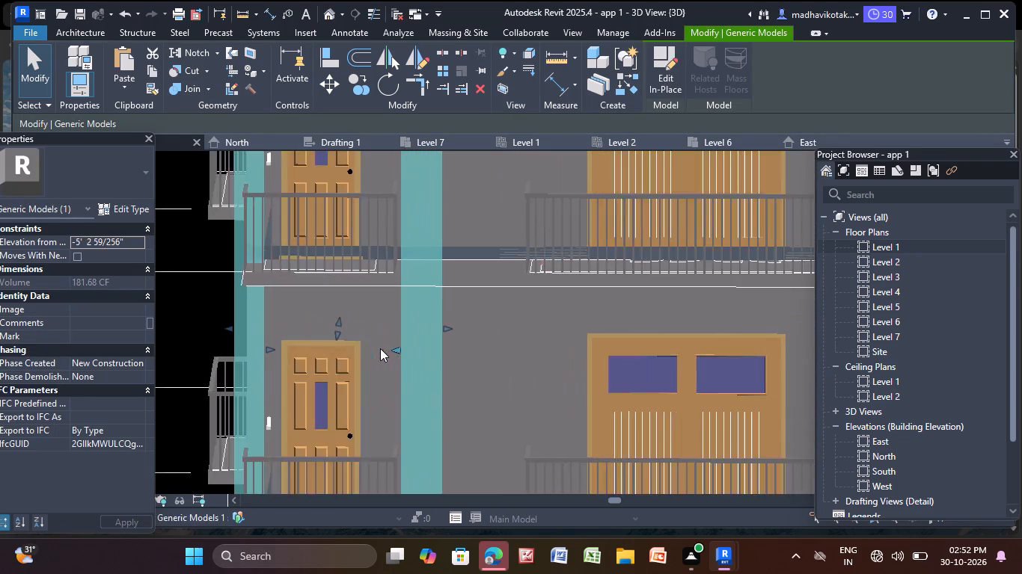
middle_drag(390, 355, 415, 231)
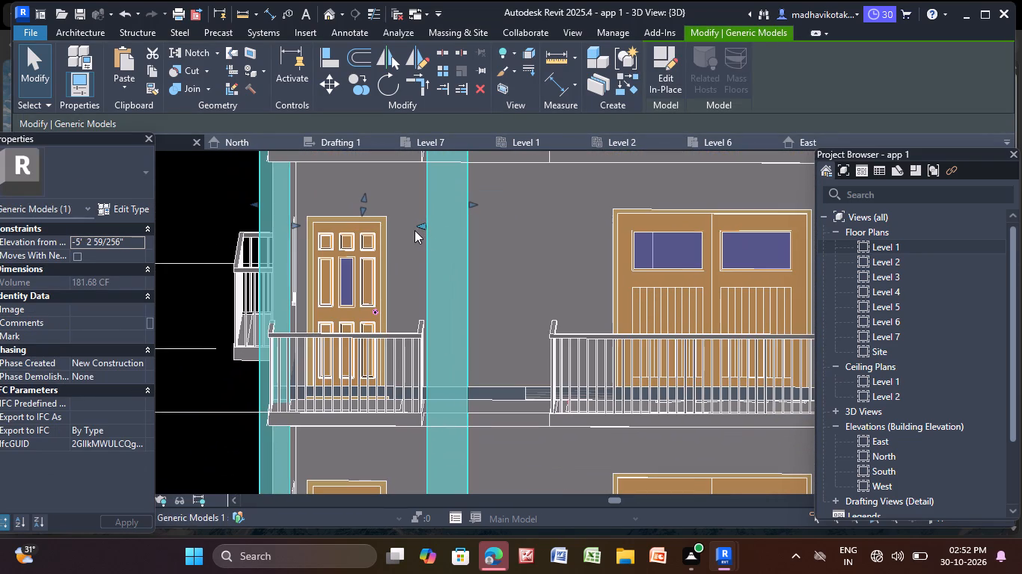
click(419, 226)
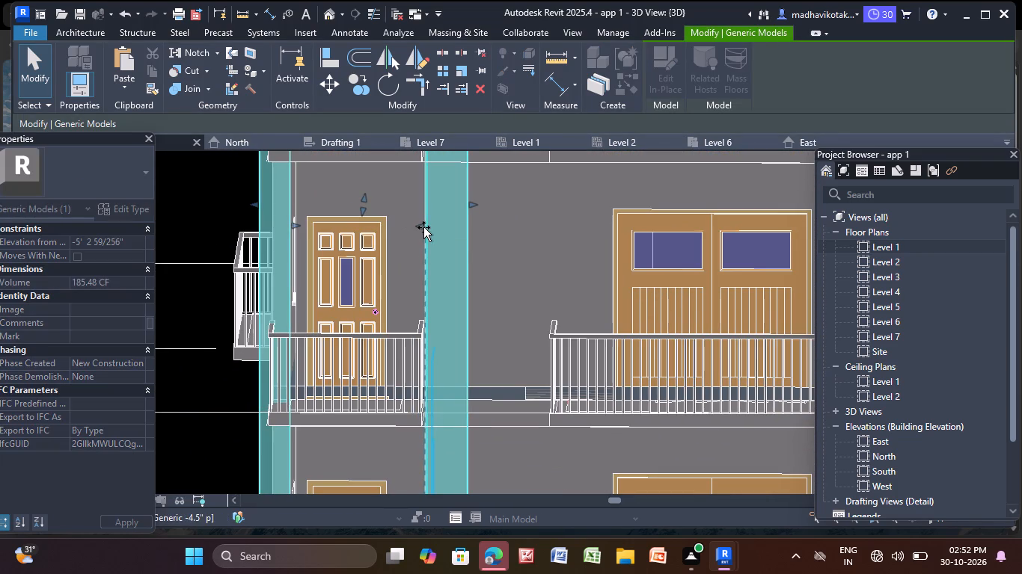
Extend the copied frame's outer edge outward past the building corner to widen the corner jamb.
click(257, 205)
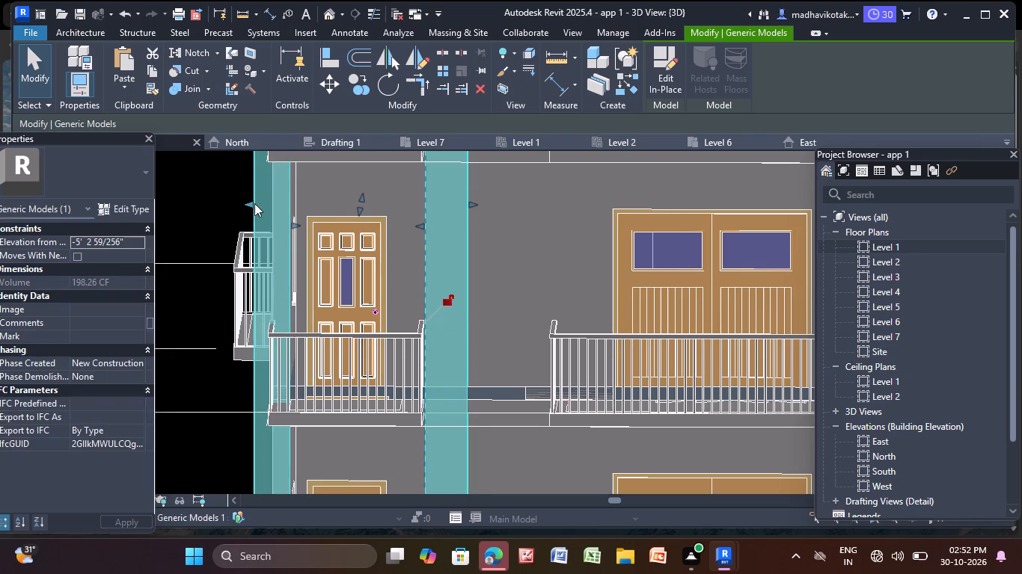
click(217, 194)
scroll(296, 238, down, 11)
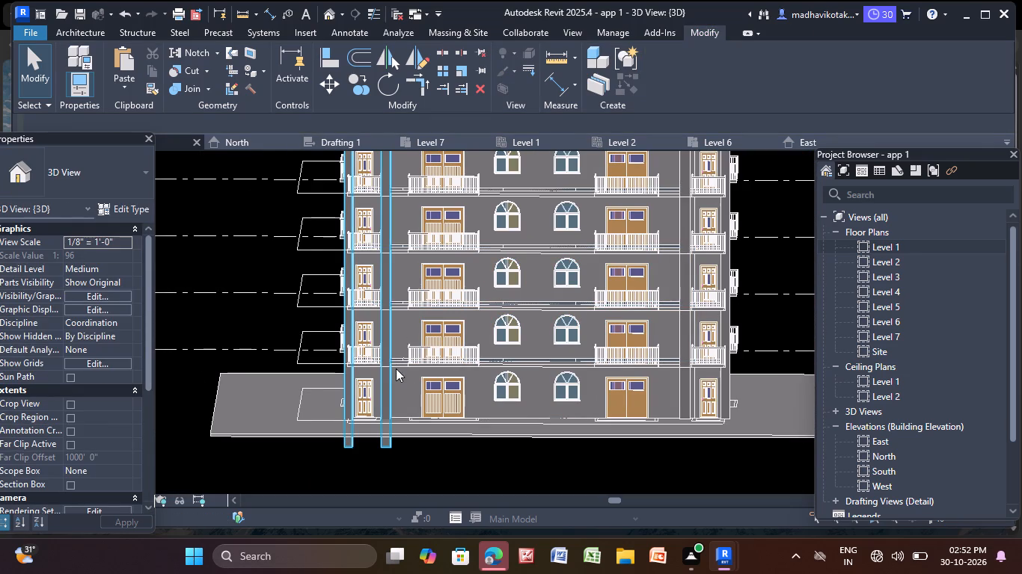
middle_drag(396, 368, 403, 318)
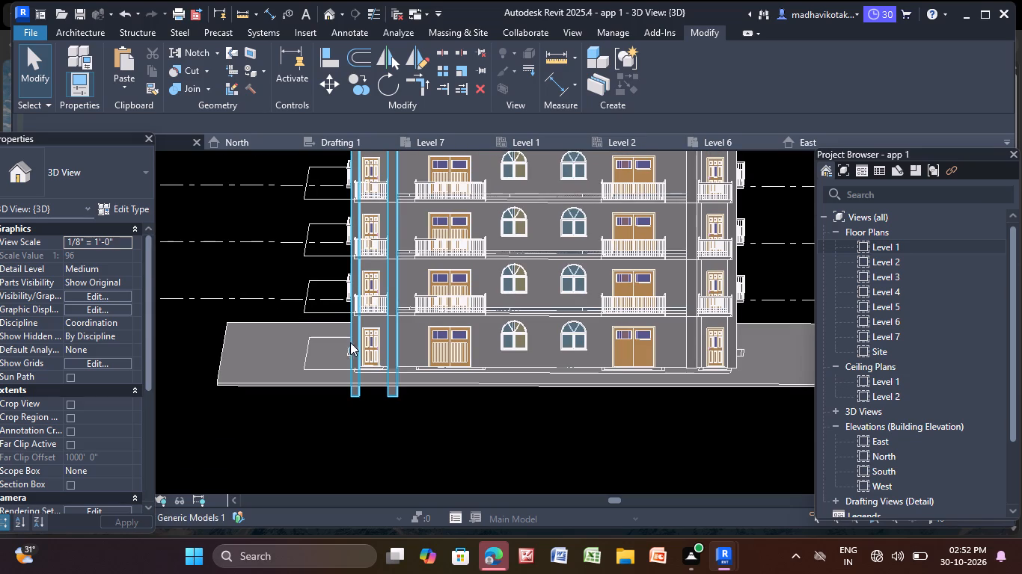
click(355, 340)
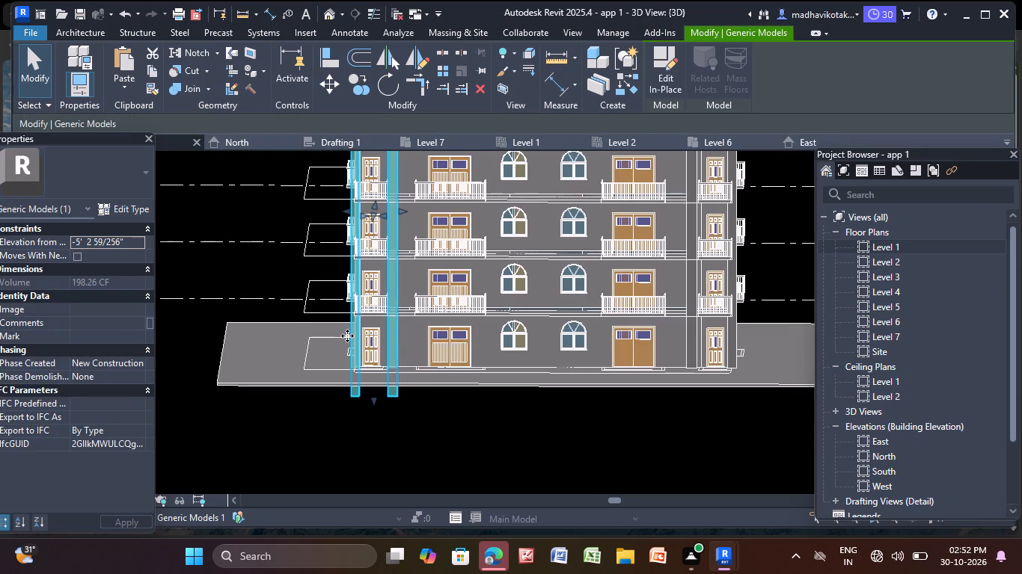
middle_drag(366, 401, 363, 414)
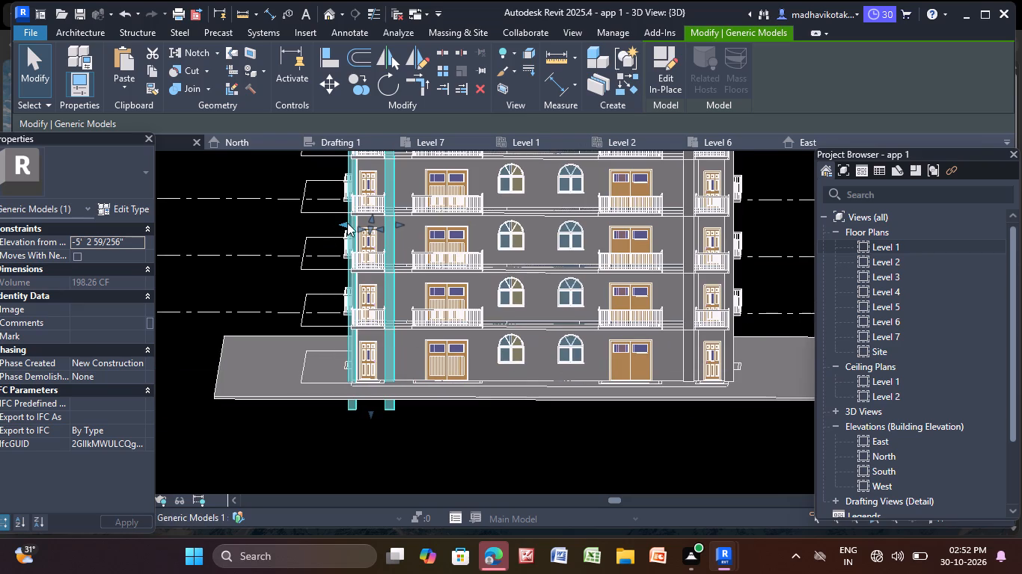
click(343, 221)
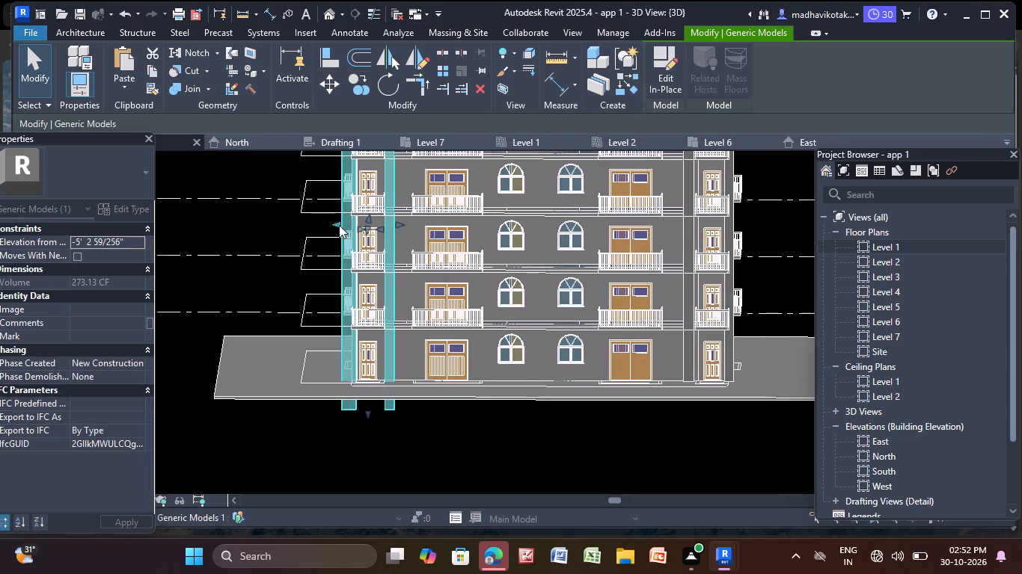
key(Escape)
Extend the copied frame's outer edge on the double-door side toward the double-door balconies to widen that jamb.
middle_drag(307, 291, 308, 297)
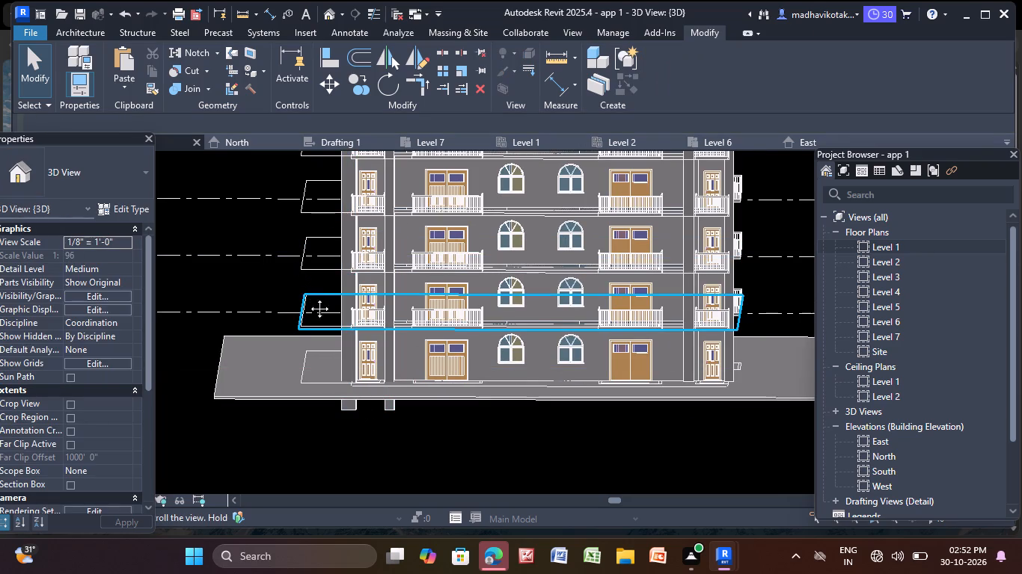
middle_drag(308, 297, 313, 314)
click(393, 270)
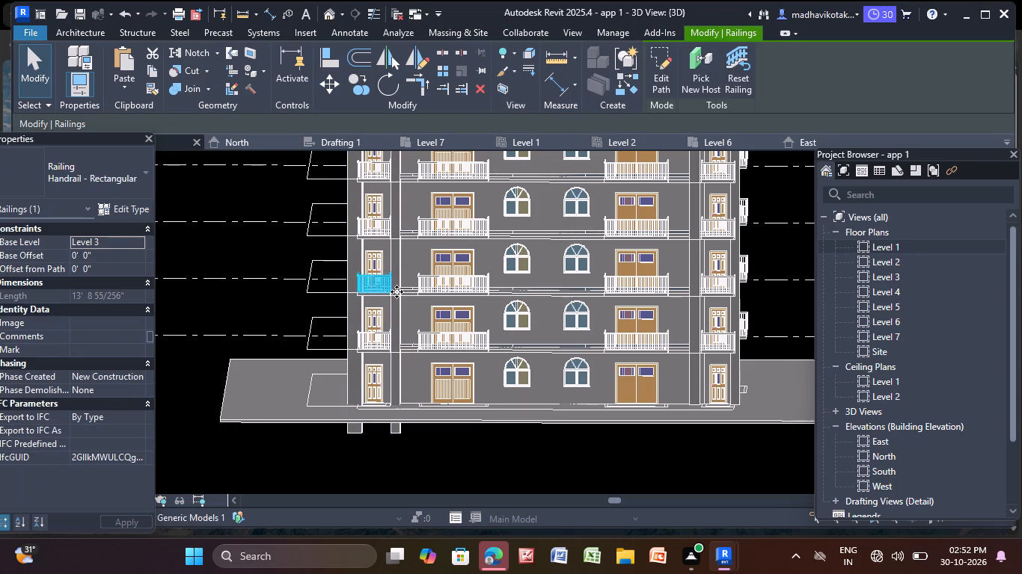
click(397, 291)
key(Escape)
click(398, 312)
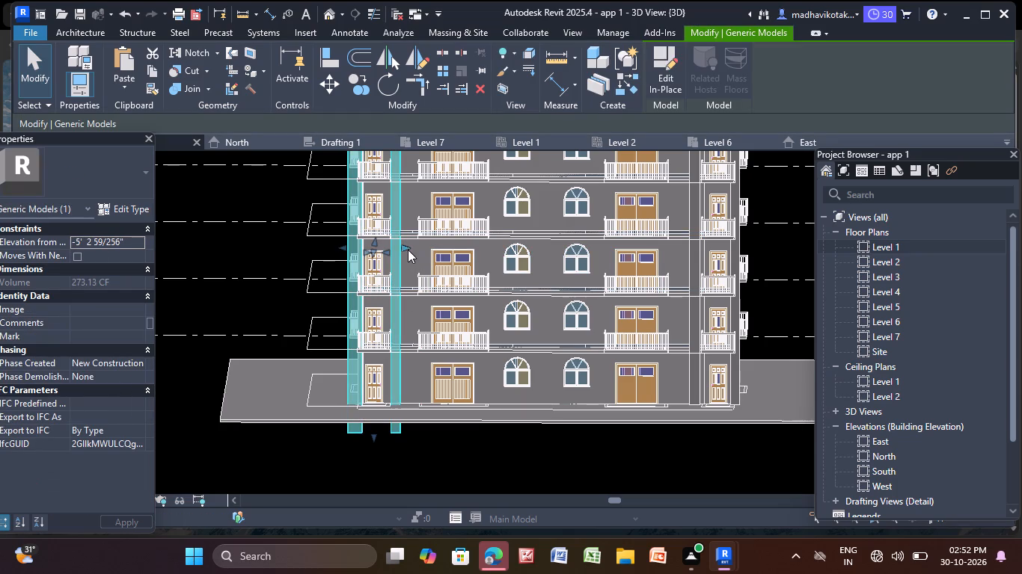
click(408, 245)
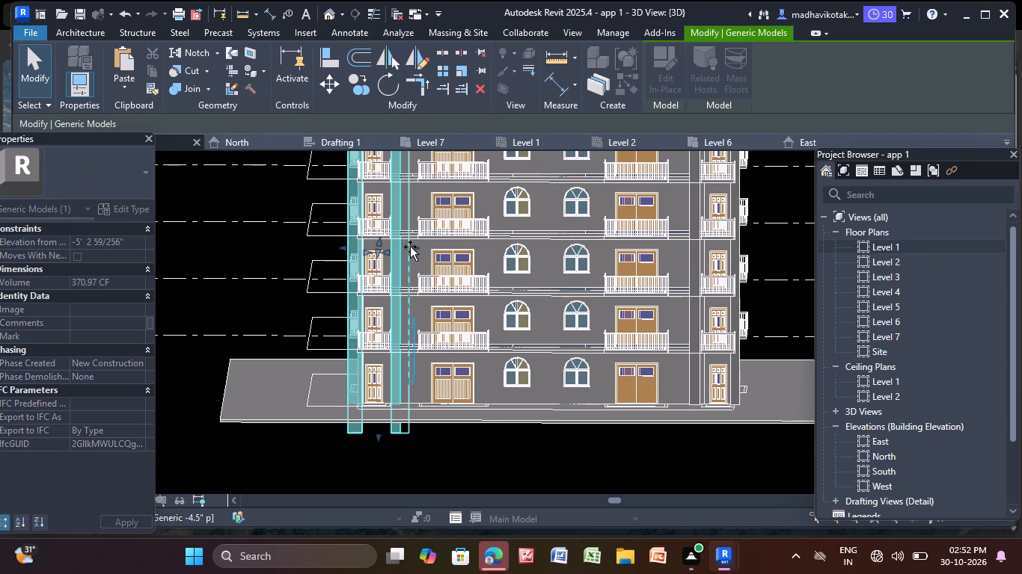
key(Escape)
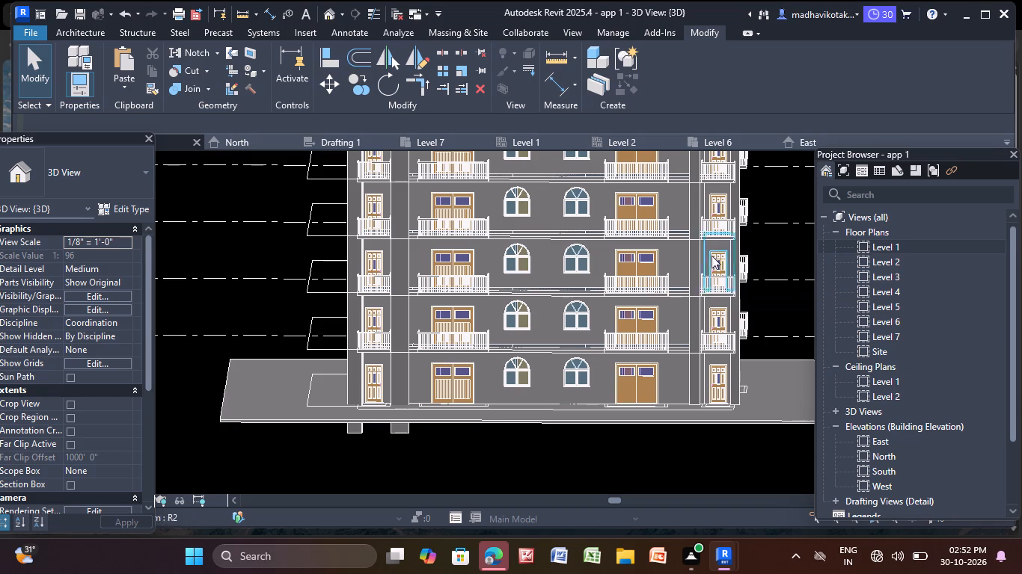
Widen both jambs of the original frame by moving its outer edges past the building corner and toward the double doors.
middle_drag(673, 272, 520, 293)
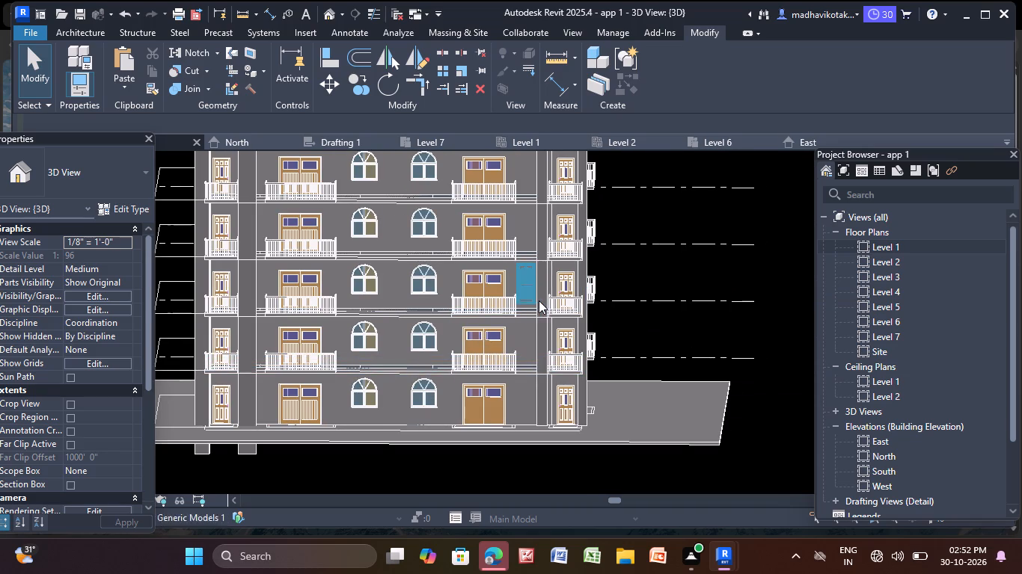
click(584, 264)
key(Escape)
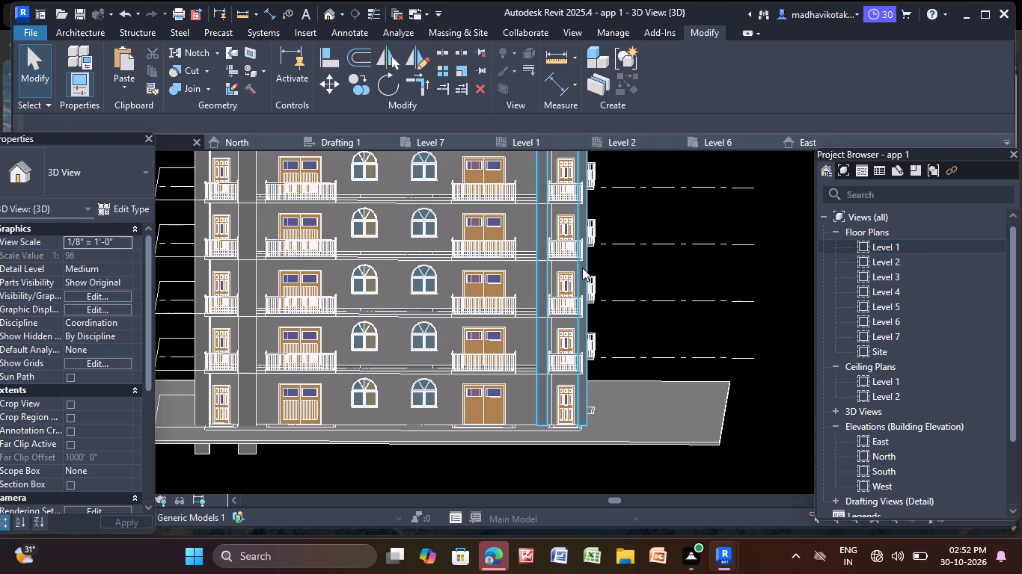
click(582, 268)
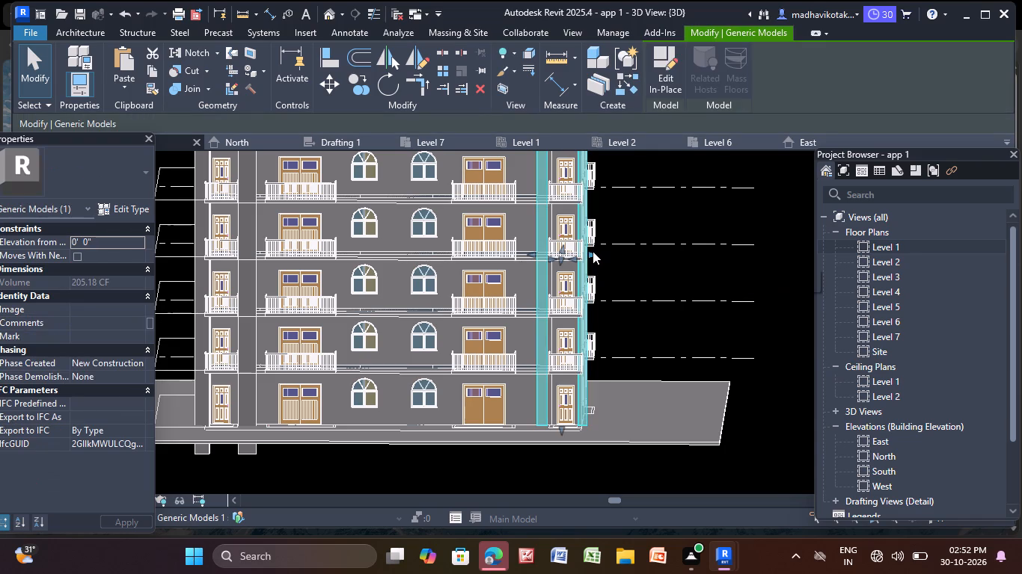
click(593, 251)
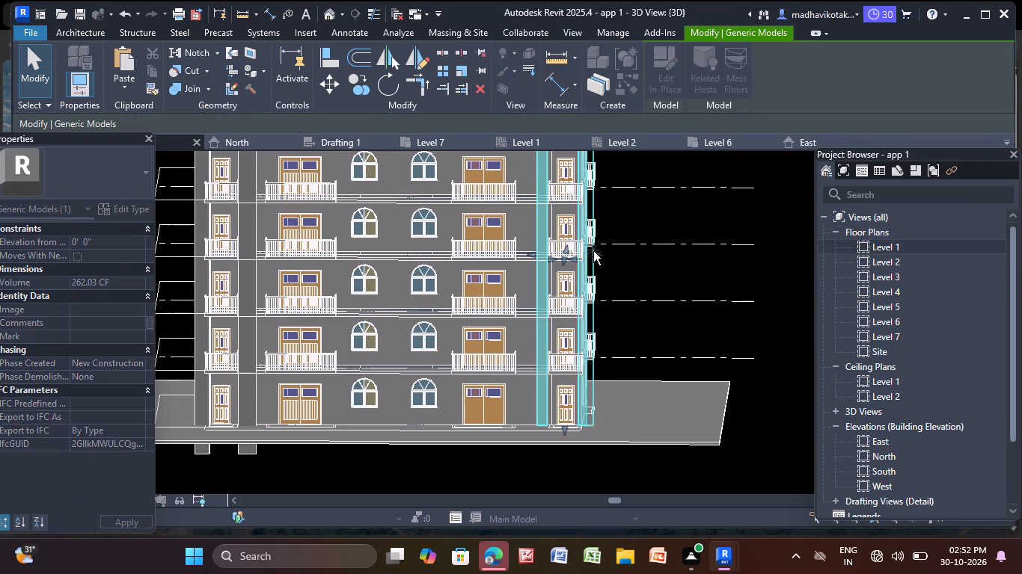
click(534, 254)
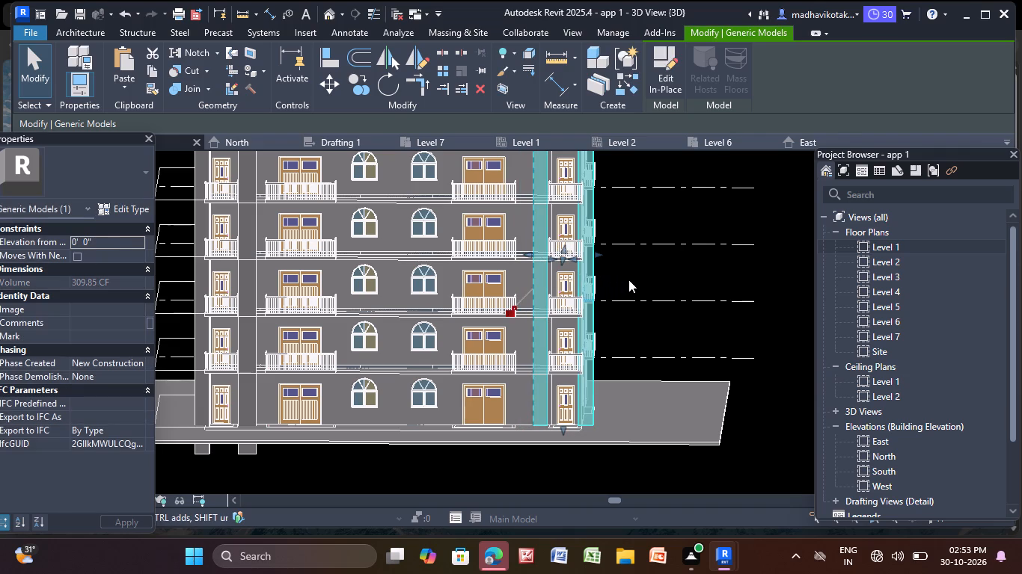
key(Escape)
Extend the copied frame's corner-side outer edge slightly farther outward from the building.
middle_drag(192, 357, 211, 351)
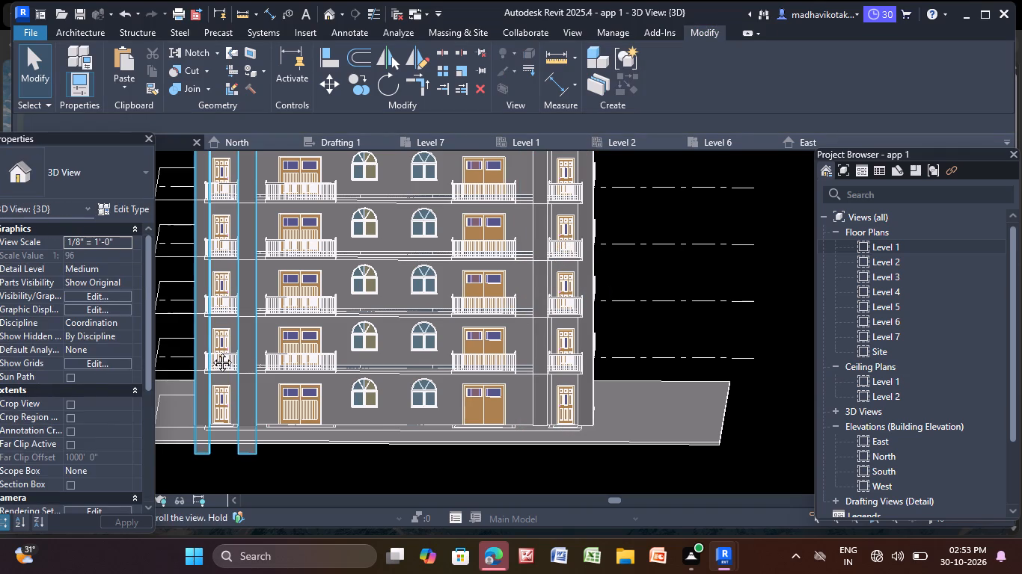
middle_drag(211, 351, 337, 313)
click(344, 297)
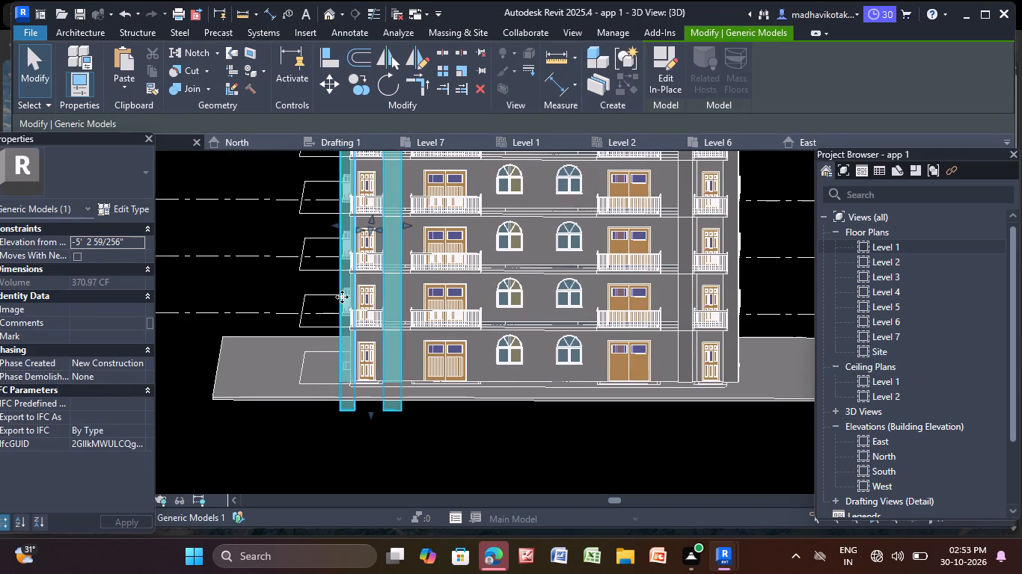
scroll(340, 294, up, 2)
scroll(339, 294, down, 5)
middle_drag(339, 294, 334, 348)
scroll(339, 300, up, 3)
click(329, 306)
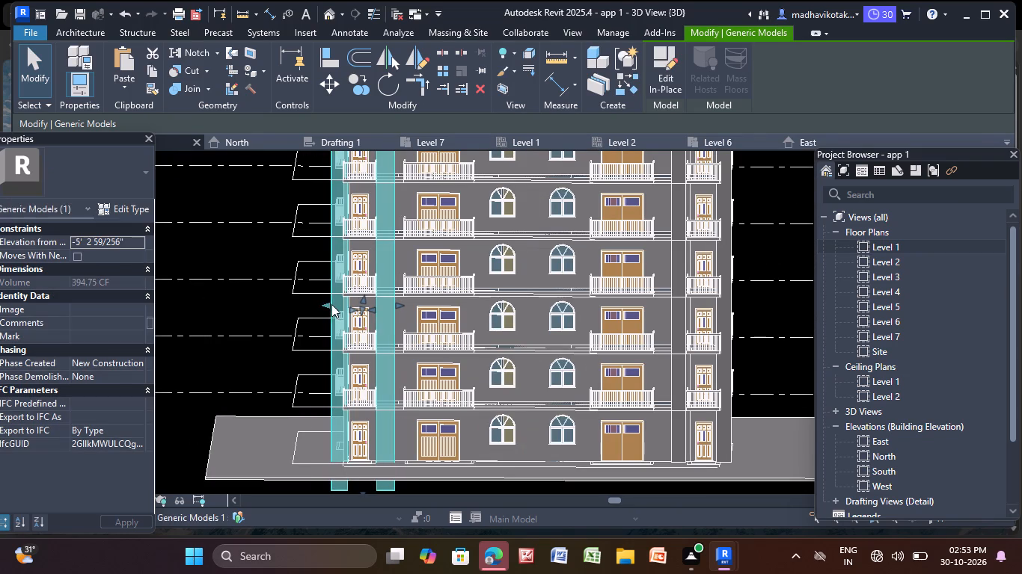
click(310, 318)
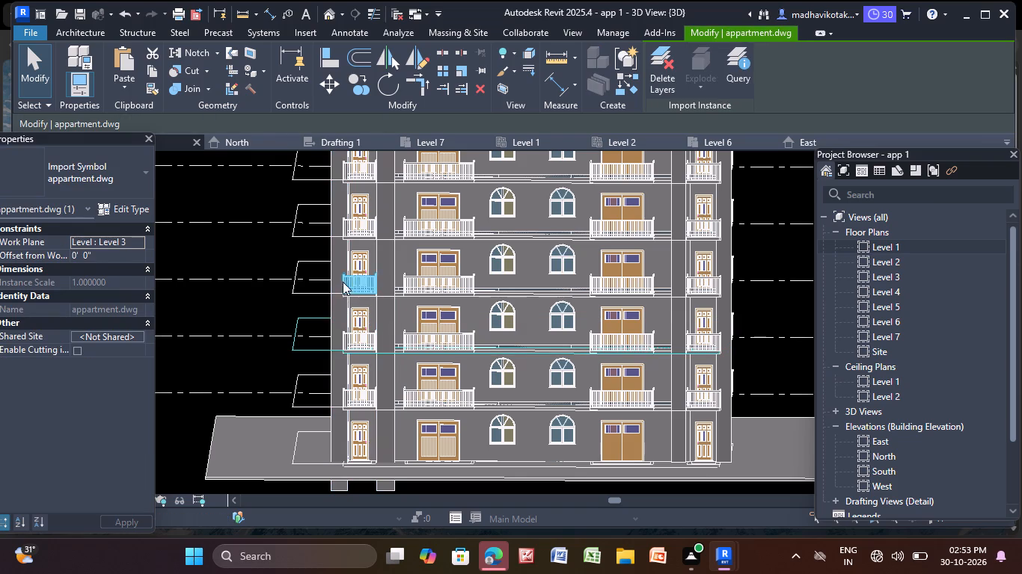
Move the inner edge of the corner jamb outward to the single-door balconies' edge on the copied frame reaching below ground.
click(339, 258)
middle_drag(338, 258, 334, 304)
scroll(344, 366, up, 4)
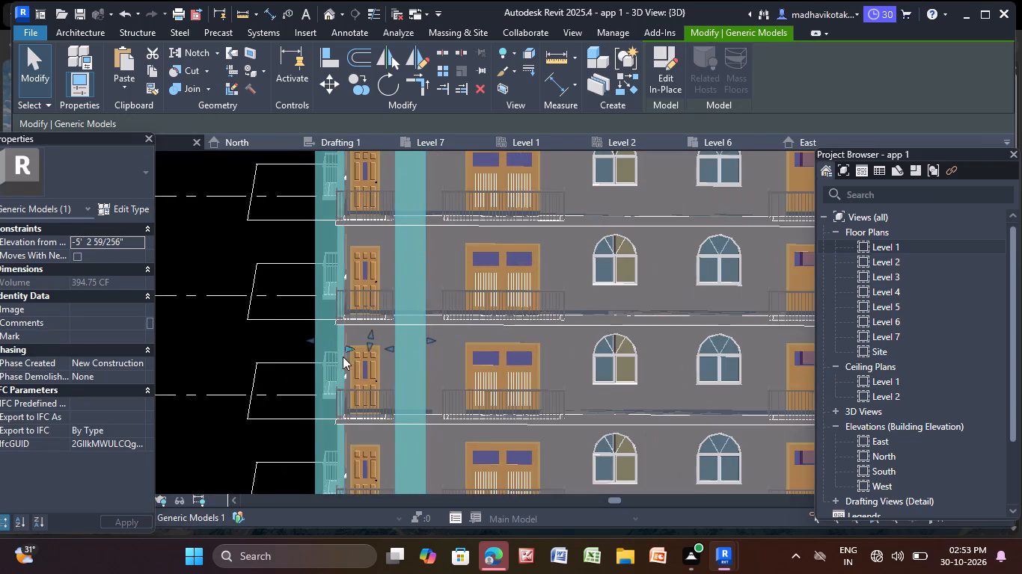
drag(349, 348, 340, 348)
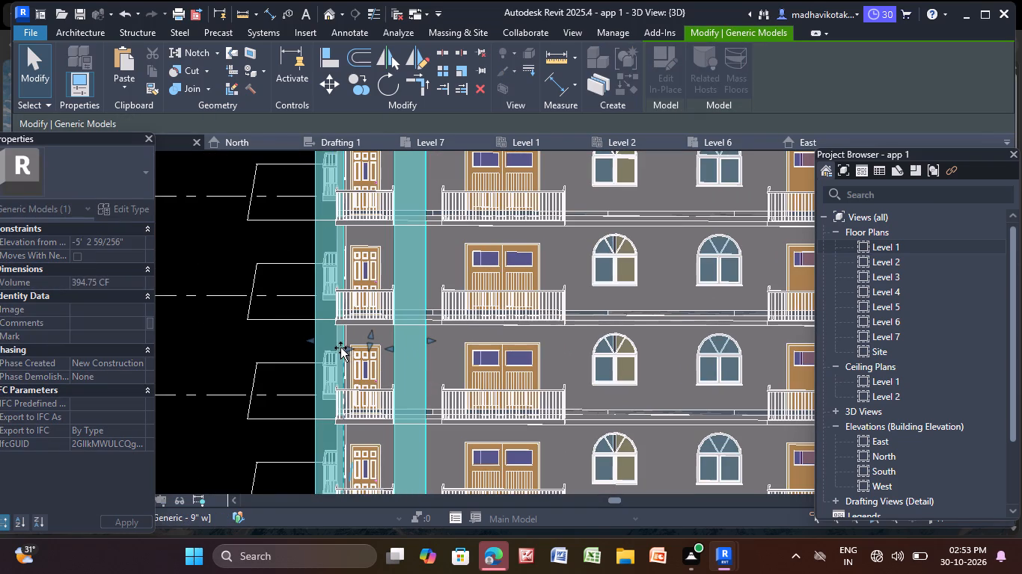
drag(340, 348, 336, 348)
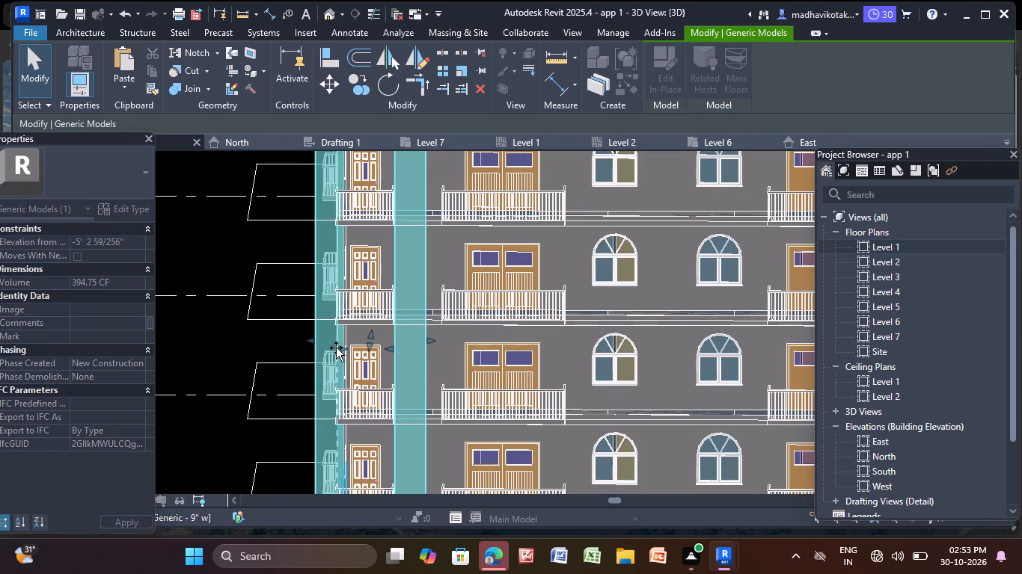
drag(336, 348, 331, 348)
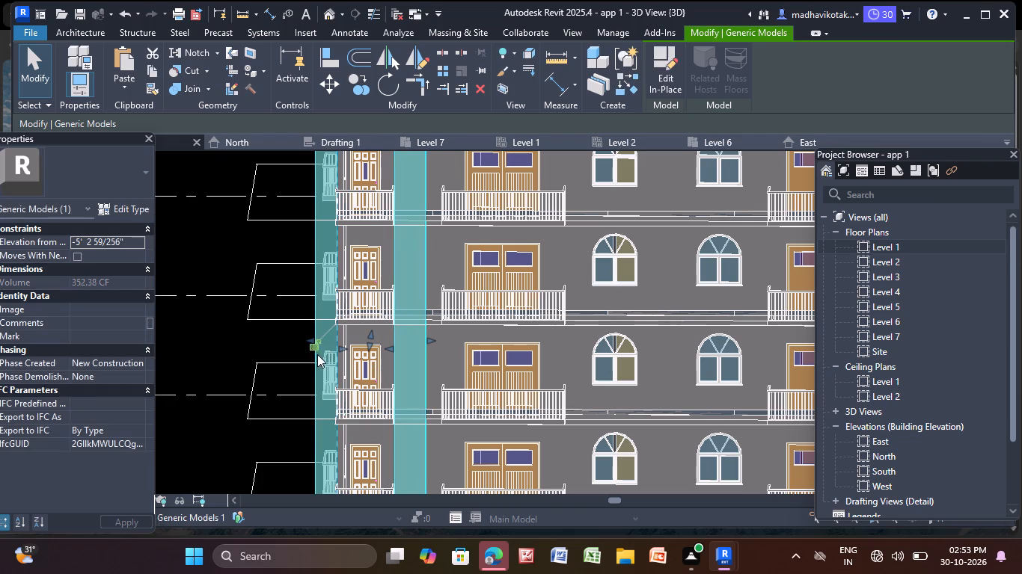
key(Escape)
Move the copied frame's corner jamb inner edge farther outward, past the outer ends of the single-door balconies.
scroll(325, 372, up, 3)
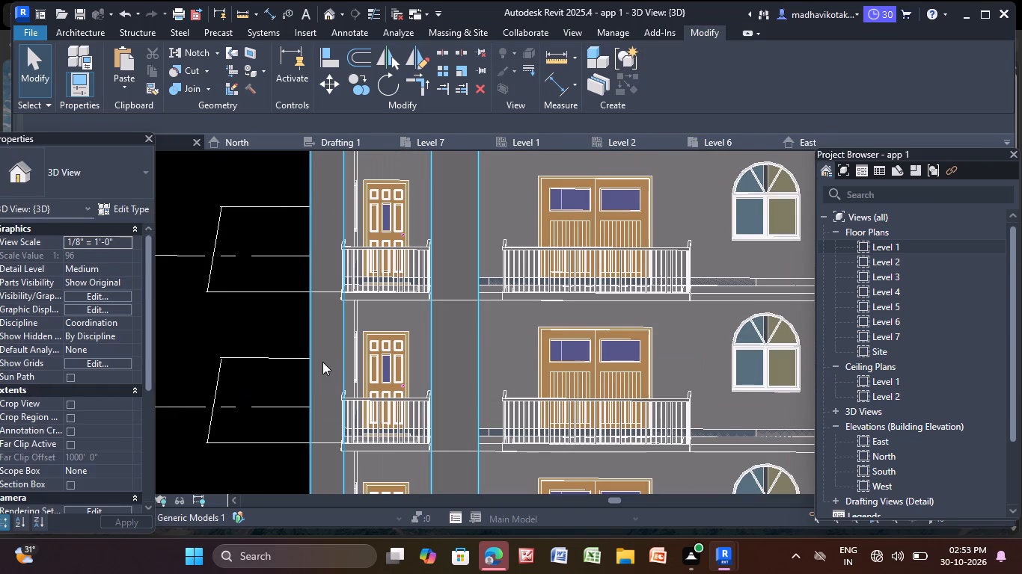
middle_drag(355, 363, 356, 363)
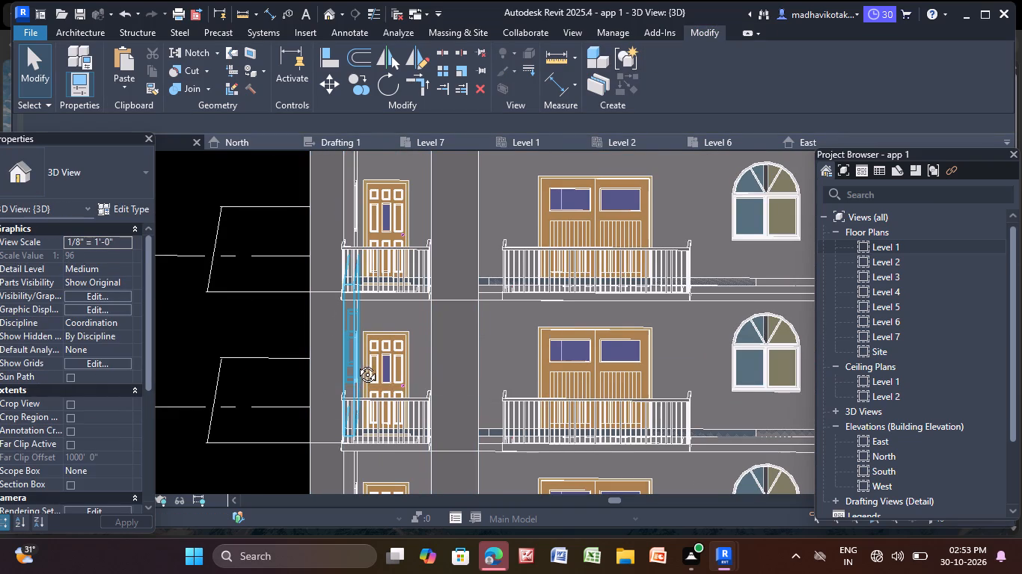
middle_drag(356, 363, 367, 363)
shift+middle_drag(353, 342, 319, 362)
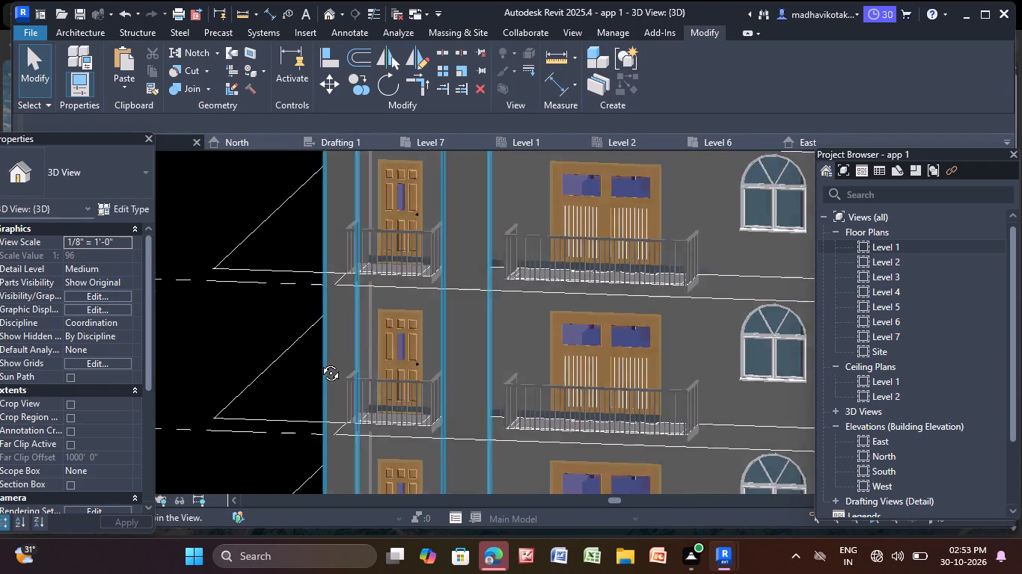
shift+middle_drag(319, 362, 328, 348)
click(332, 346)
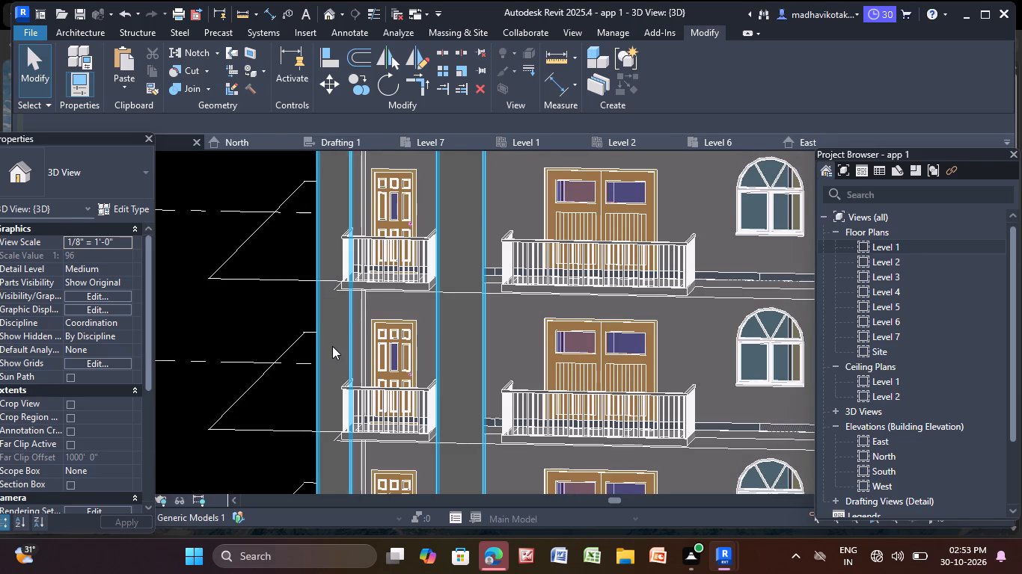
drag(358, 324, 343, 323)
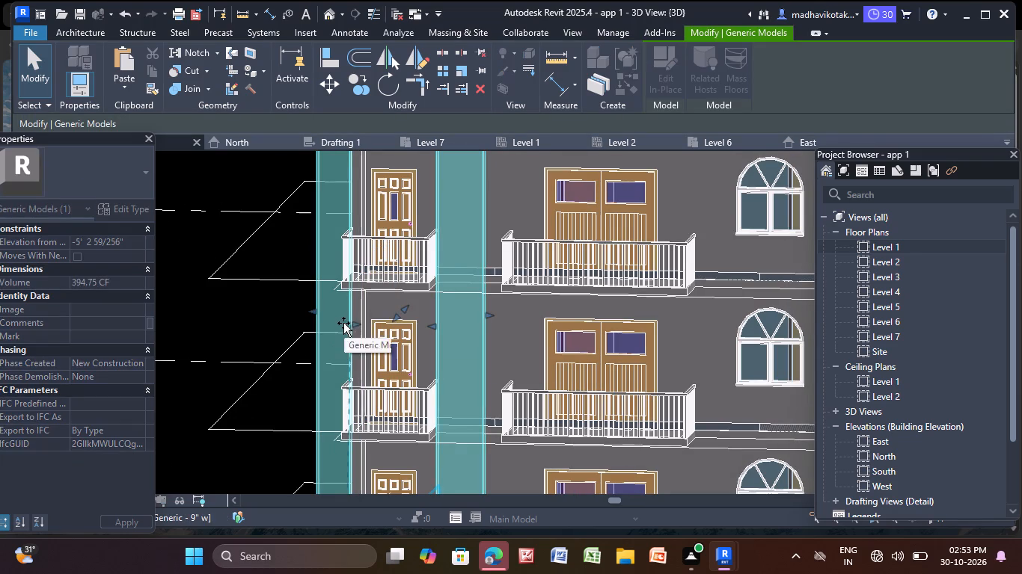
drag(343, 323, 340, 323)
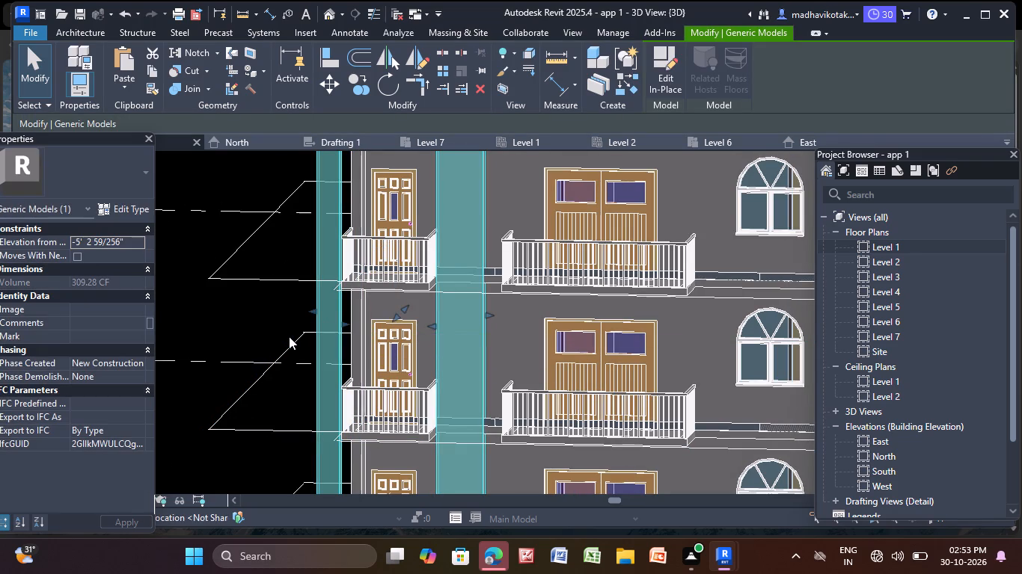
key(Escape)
Bring the copied frame's corner jamb inner edge back in line with the outer edge of the single-door balconies.
scroll(308, 332, down, 10)
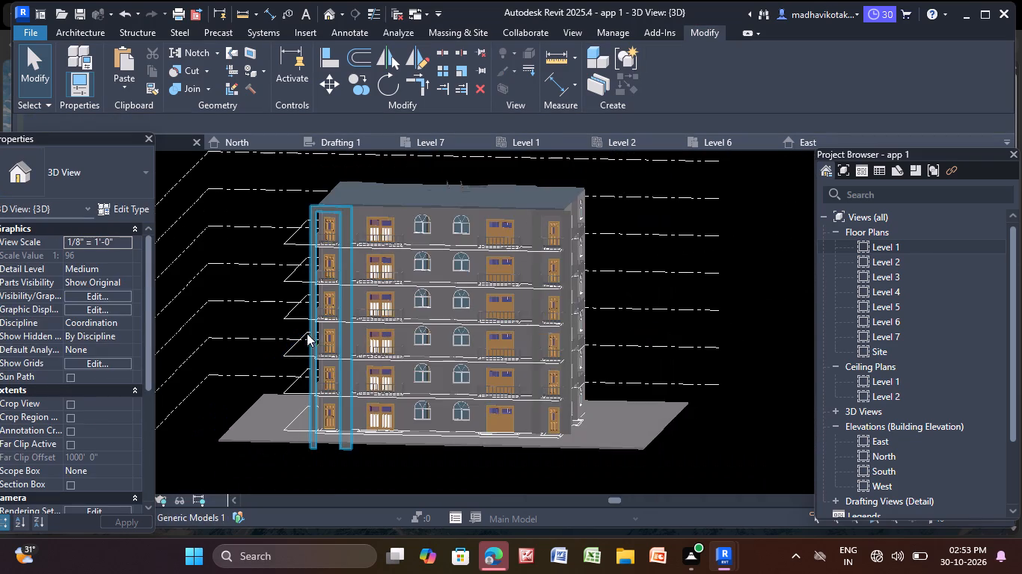
middle_drag(293, 470, 318, 466)
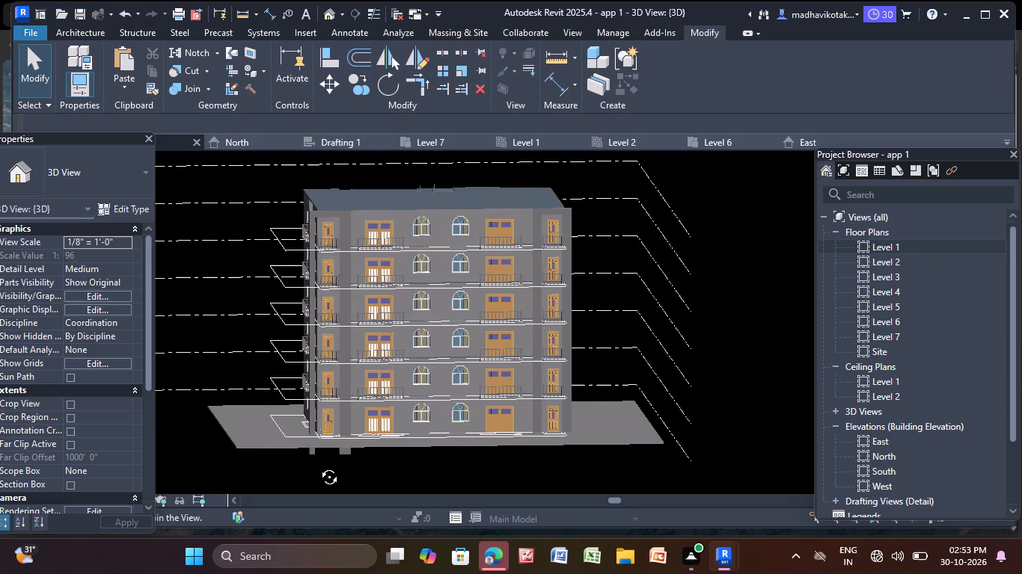
middle_drag(318, 466, 309, 447)
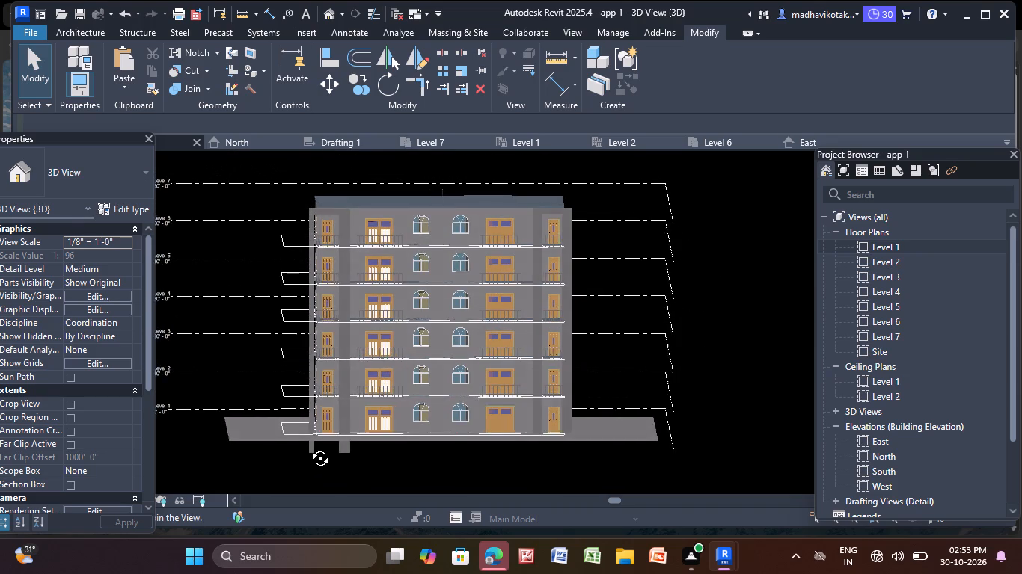
middle_drag(309, 447, 307, 442)
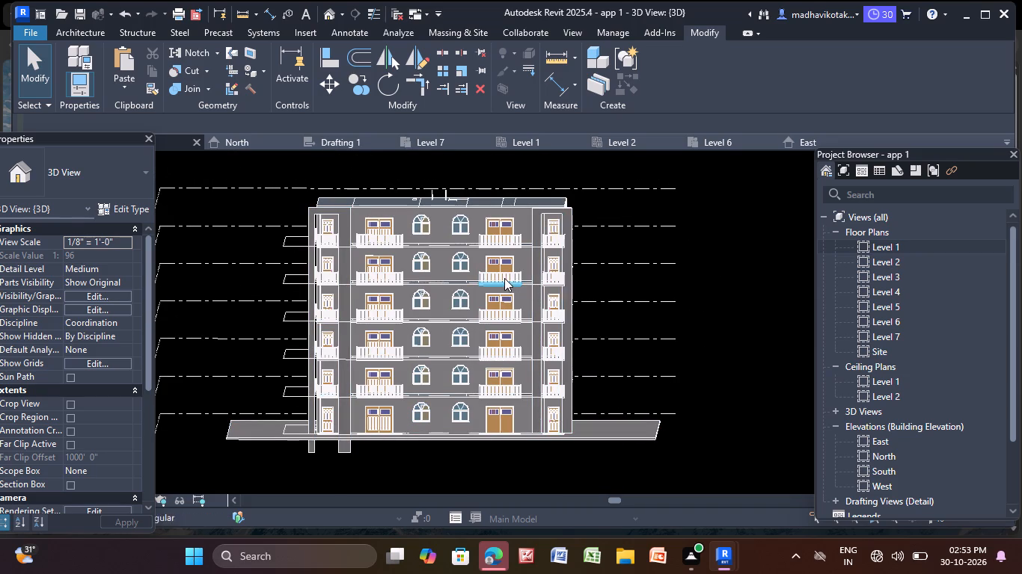
scroll(318, 253, up, 3)
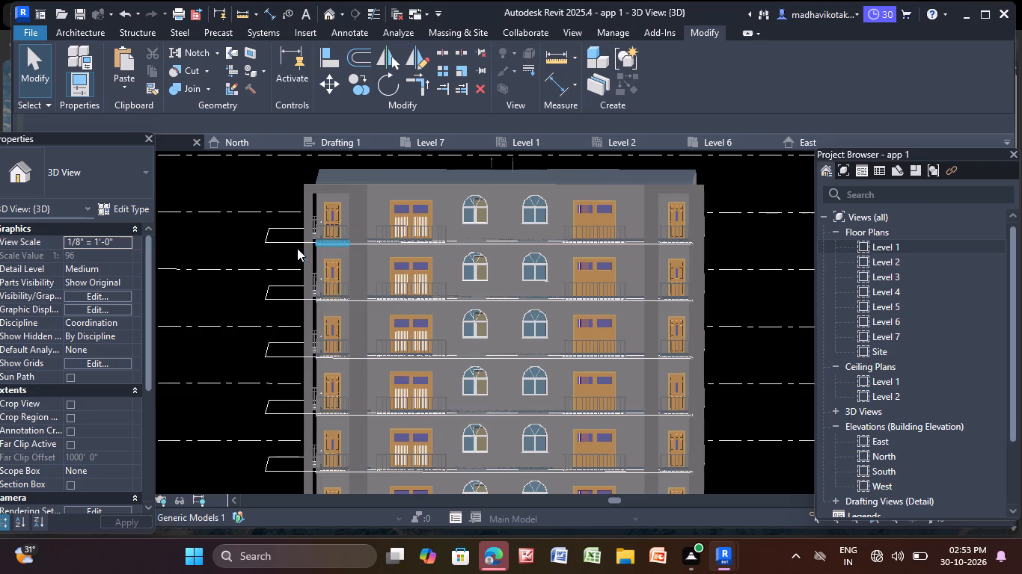
scroll(311, 239, up, 4)
click(304, 251)
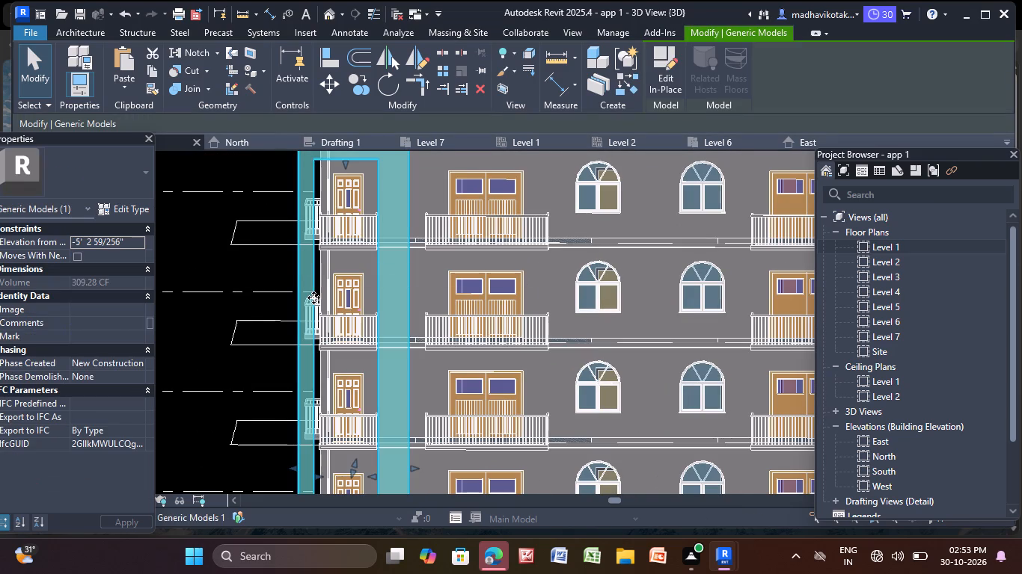
scroll(305, 318, down, 2)
middle_drag(305, 318, 306, 252)
scroll(335, 377, up, 4)
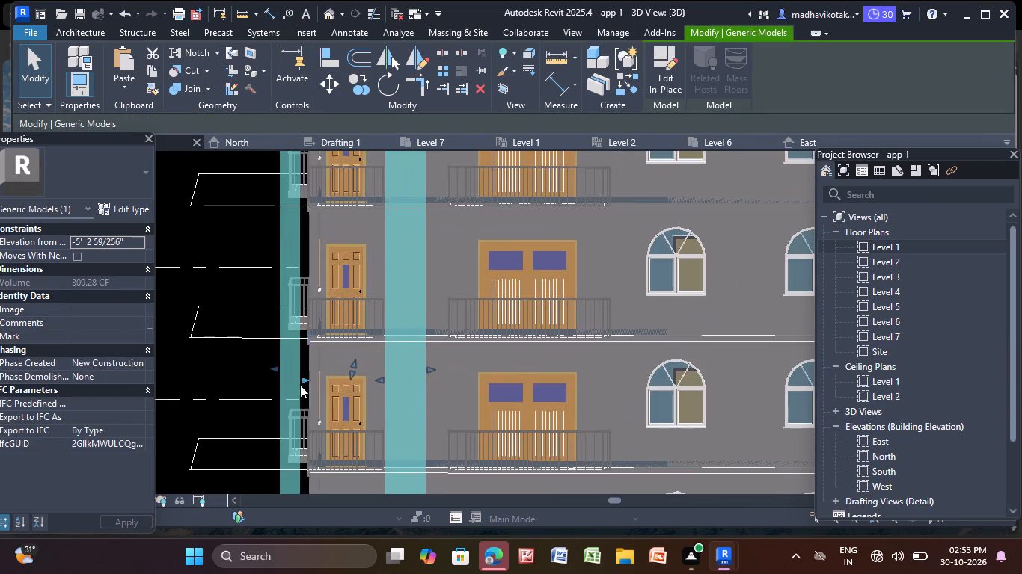
scroll(313, 368, up, 2)
drag(302, 384, 310, 386)
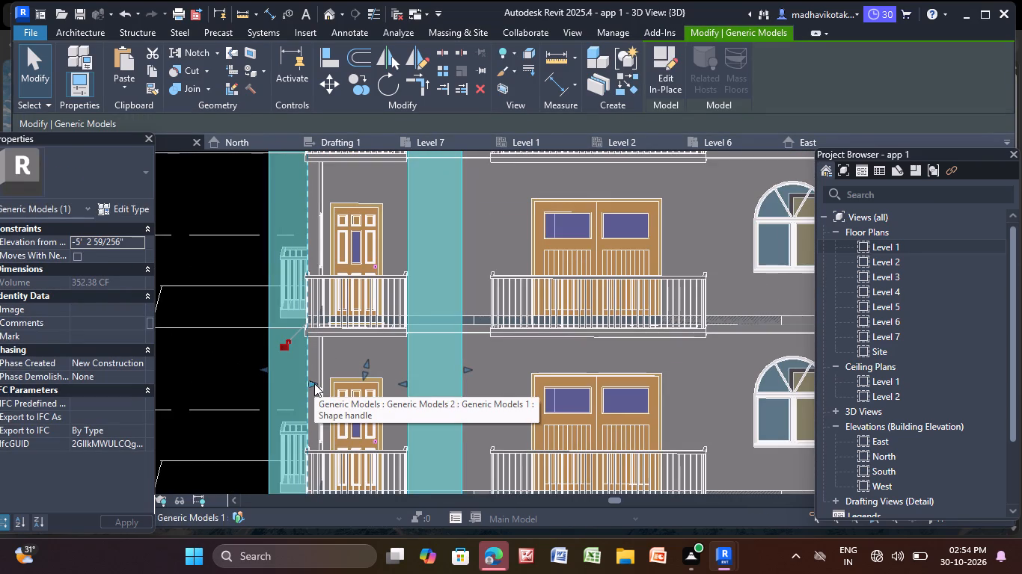
key(Escape)
Raise the top edge of the copied frame's header slightly above the top of the facade wall.
scroll(316, 382, down, 5)
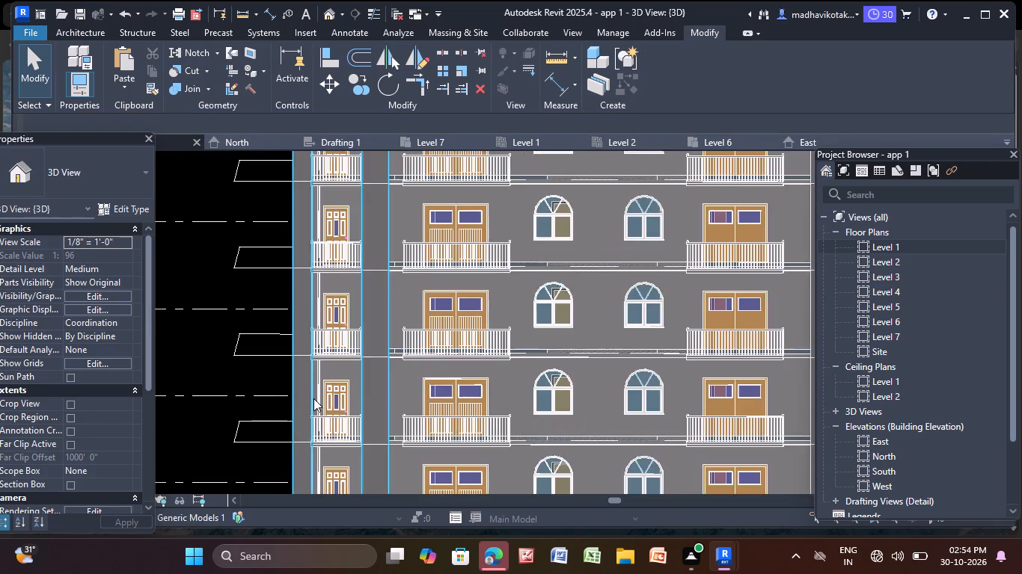
scroll(313, 398, down, 3)
middle_drag(313, 396, 319, 415)
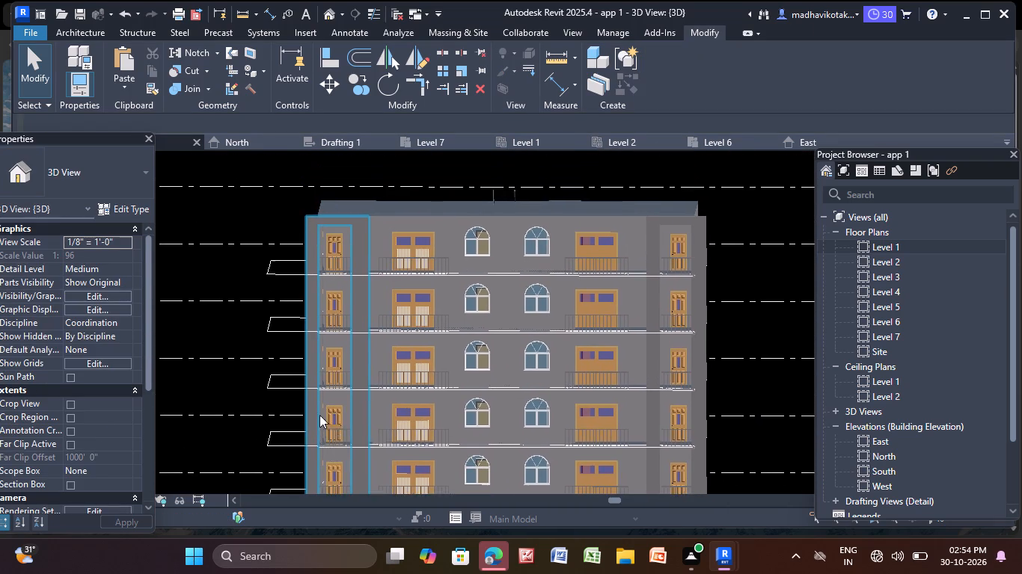
scroll(331, 259, up, 4)
middle_drag(337, 247, 361, 365)
scroll(360, 365, down, 3)
middle_drag(352, 362, 322, 354)
scroll(329, 318, up, 2)
scroll(329, 318, down, 2)
click(329, 318)
click(328, 331)
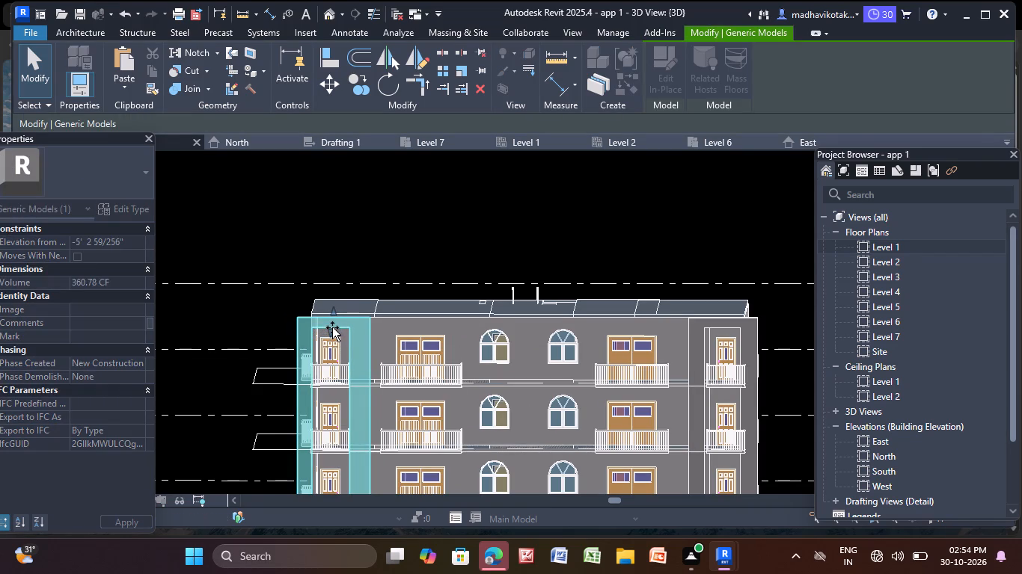
click(299, 259)
click(319, 321)
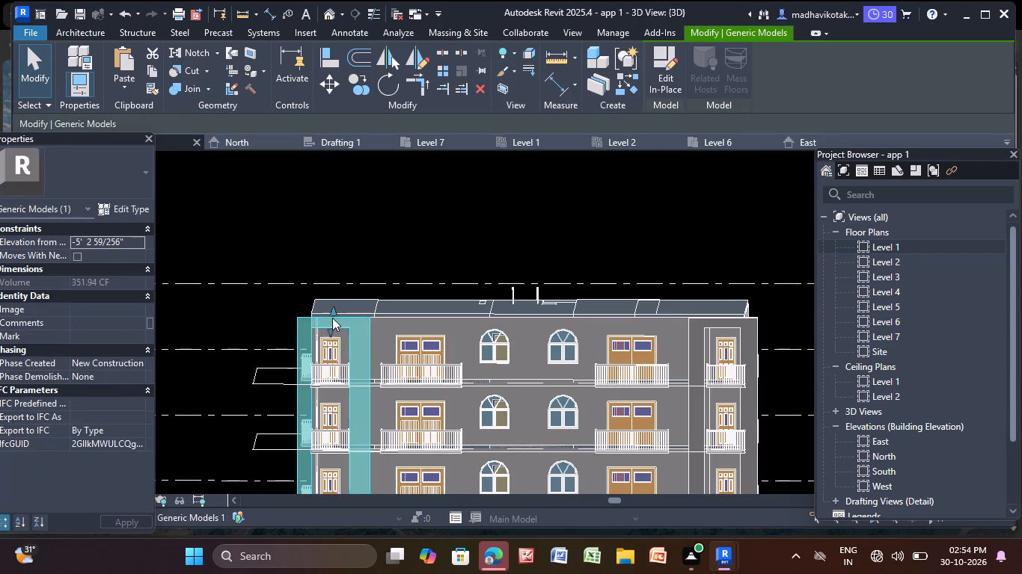
click(334, 311)
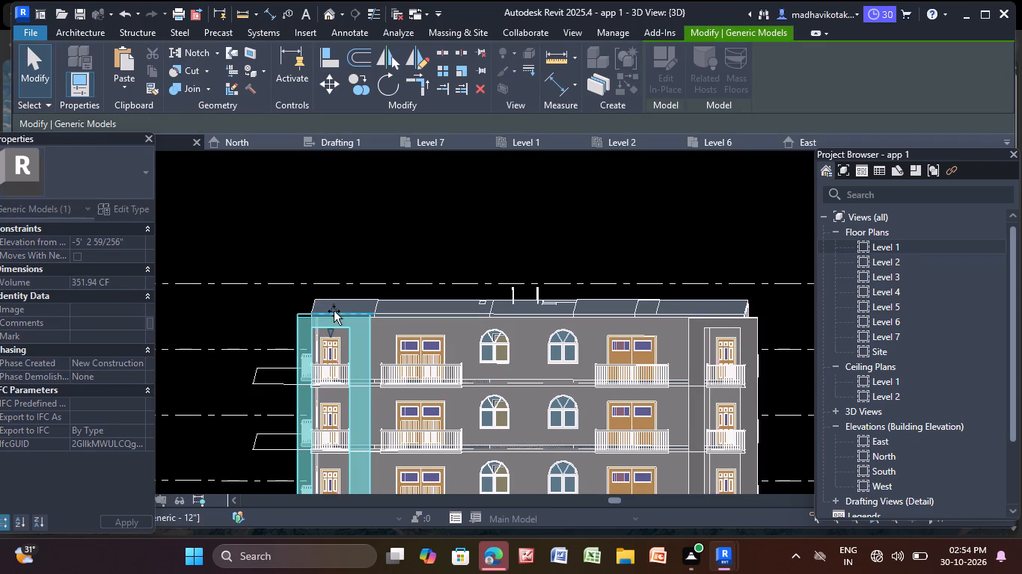
click(293, 277)
key(Escape)
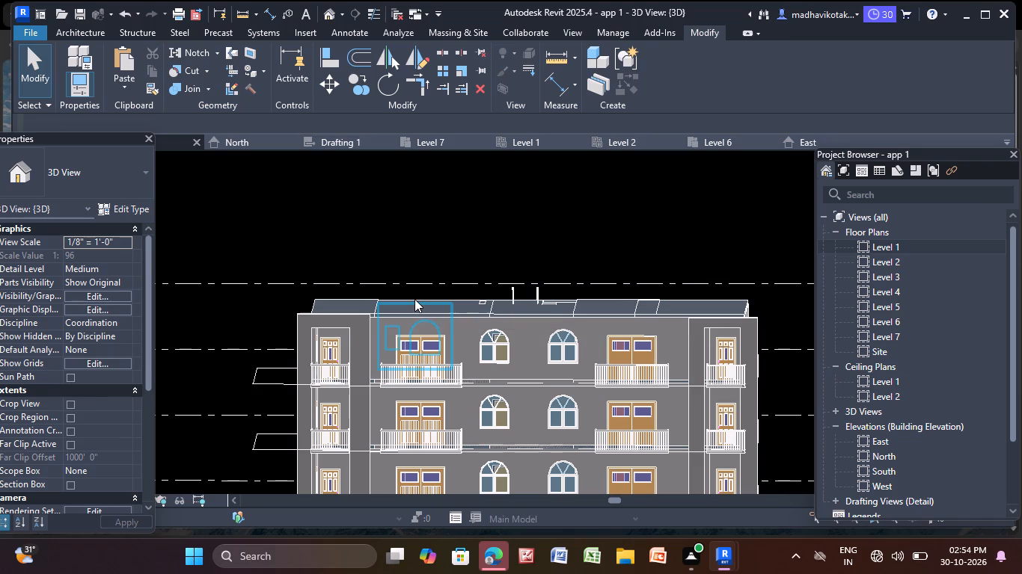
Dismiss the save reminder without saving the project.
key(Escape)
scroll(444, 278, down, 3)
middle_click(444, 278)
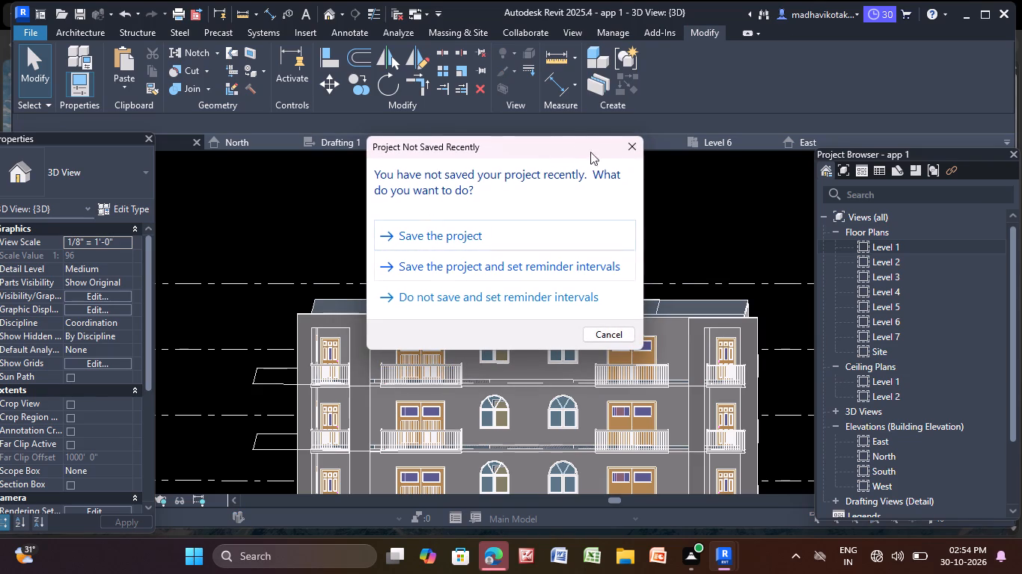
click(631, 151)
Raise the top edge of the original frame at the opposite facade end slightly toward the roof.
scroll(598, 210, down, 1)
middle_drag(596, 212, 490, 204)
click(605, 300)
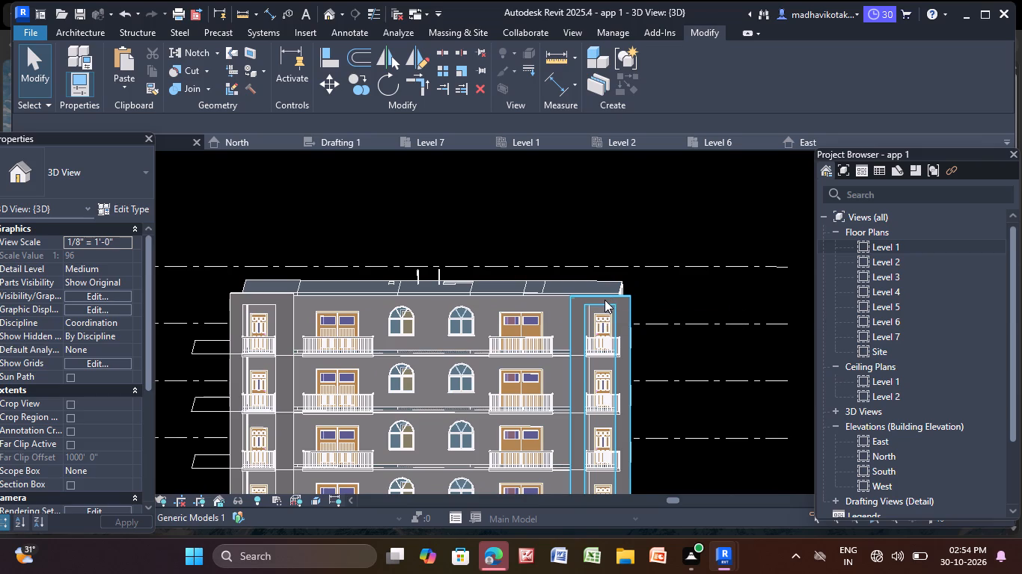
click(601, 288)
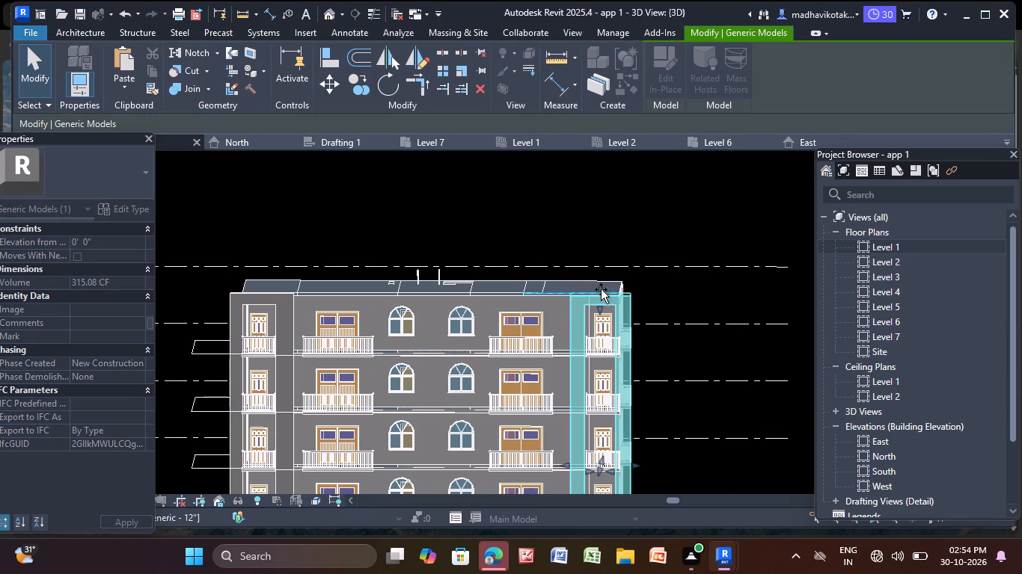
click(564, 223)
Pull the original frame's corner-side outer edge slightly inward toward the building to narrow its corner jamb.
scroll(536, 317, down, 1)
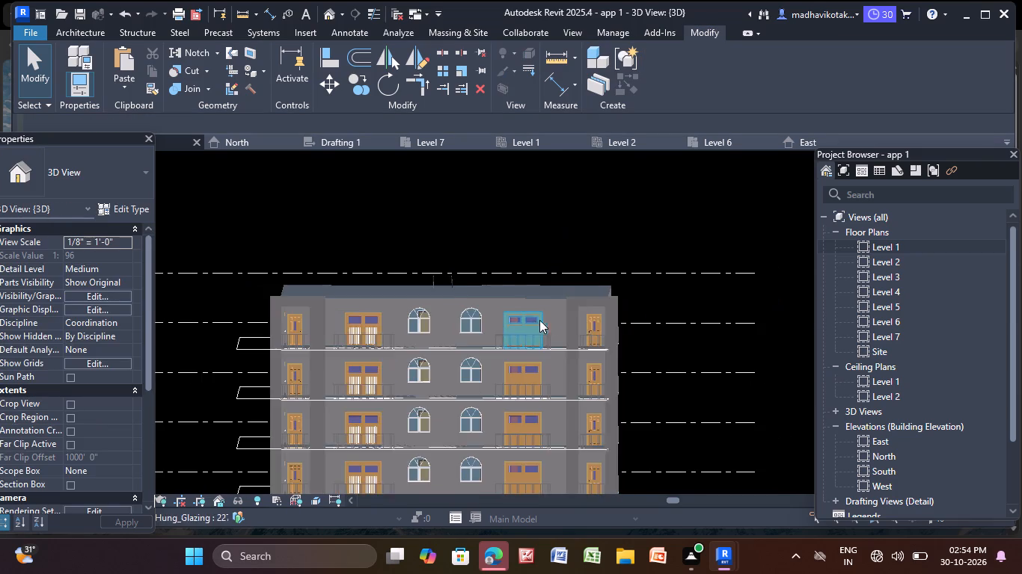
middle_drag(610, 371, 494, 250)
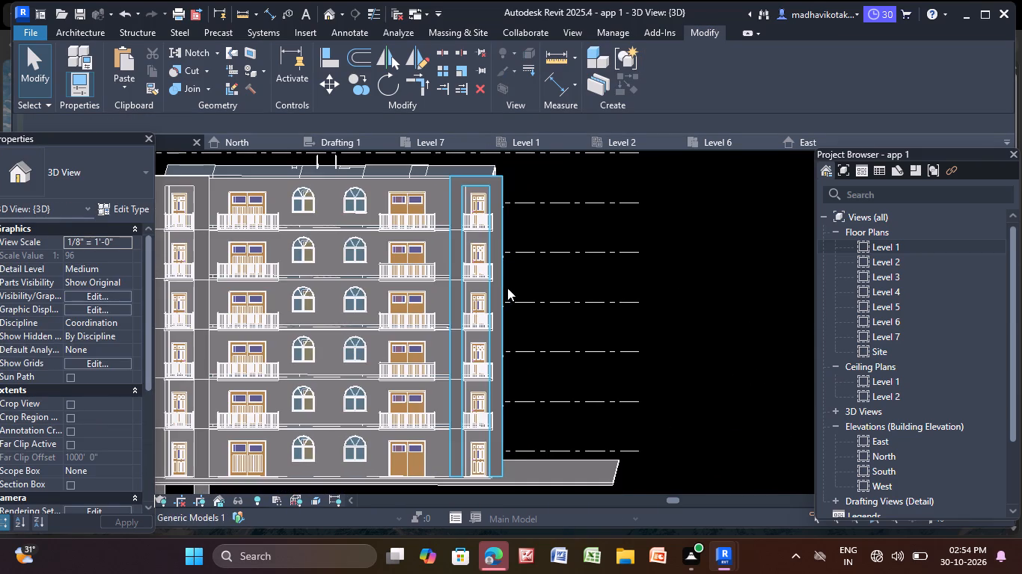
click(492, 297)
key(Escape)
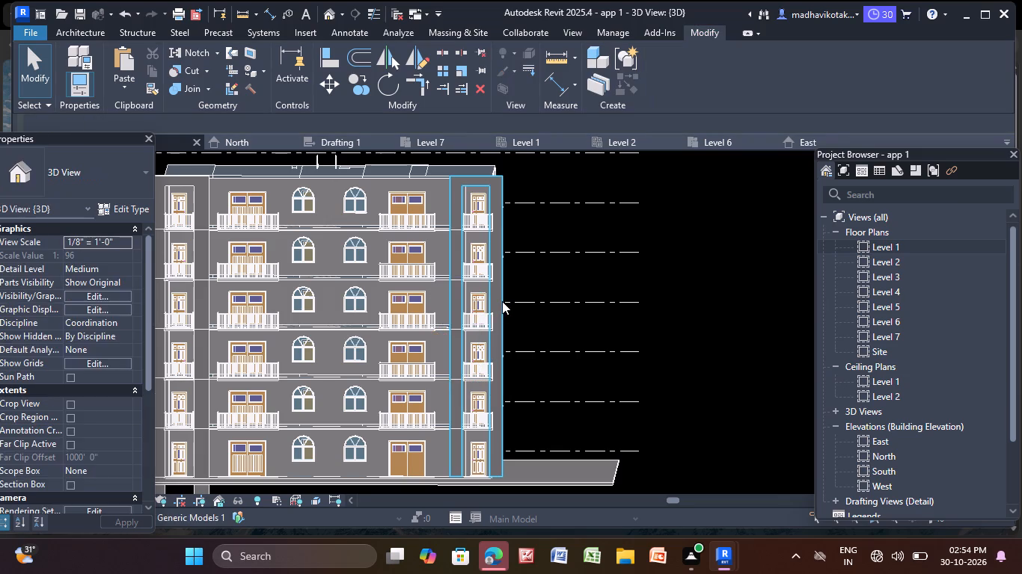
click(502, 301)
middle_drag(505, 317, 530, 305)
scroll(528, 315, up, 3)
click(527, 312)
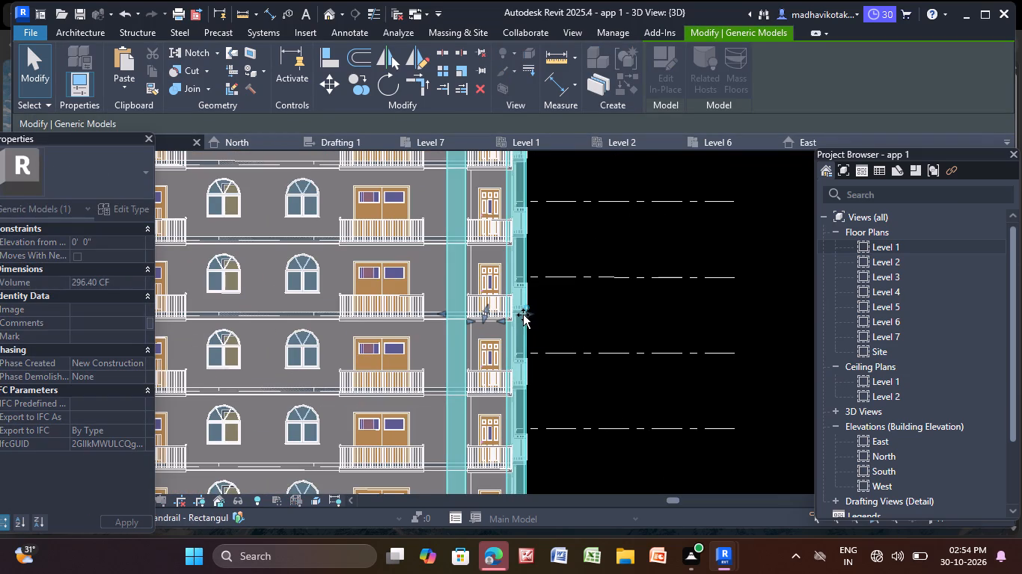
key(Escape)
key(Escape)
key(Escape)
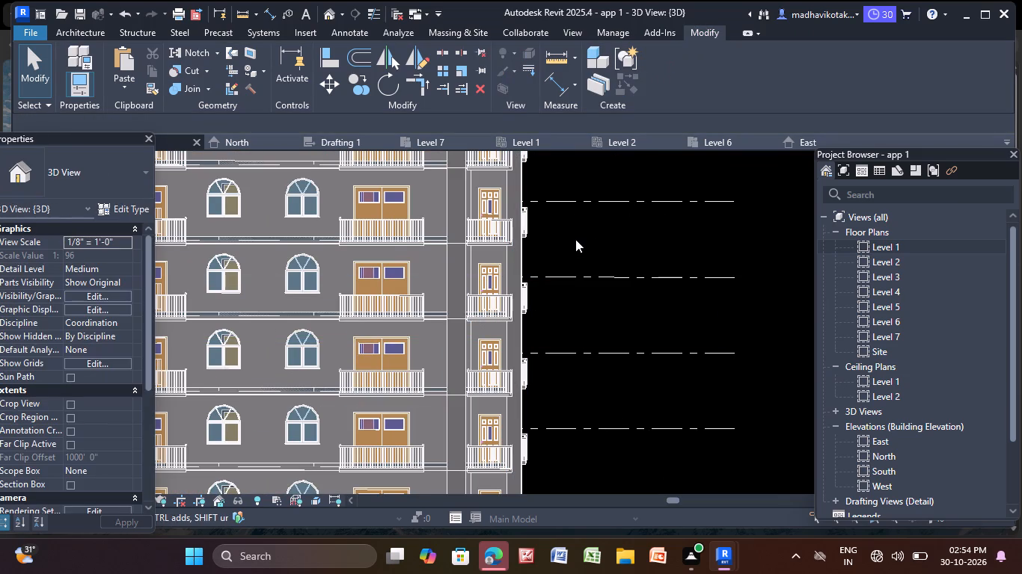
key(Escape)
Nudge the original frame's corner-side outer edge slightly farther inward.
click(514, 267)
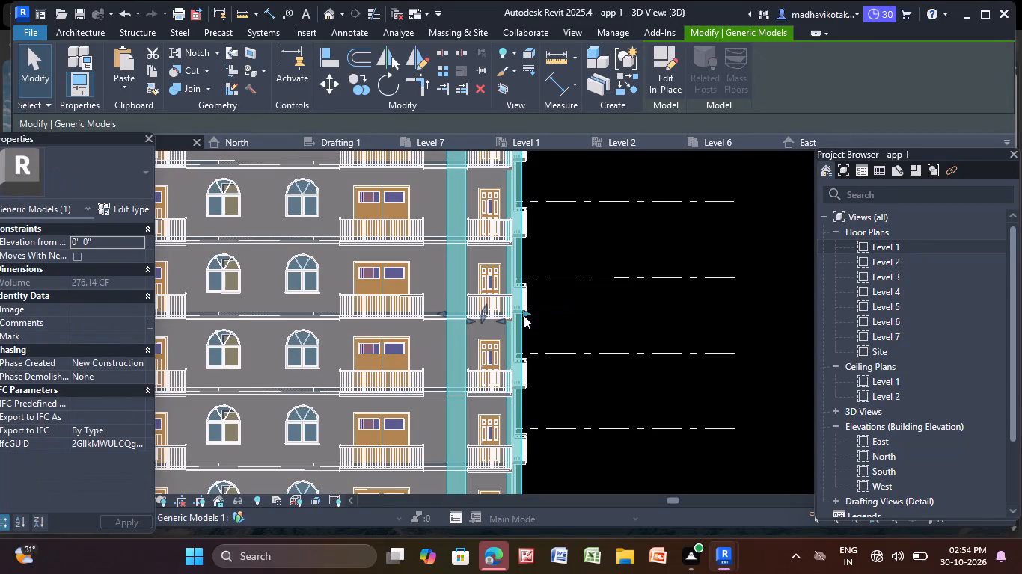
click(524, 310)
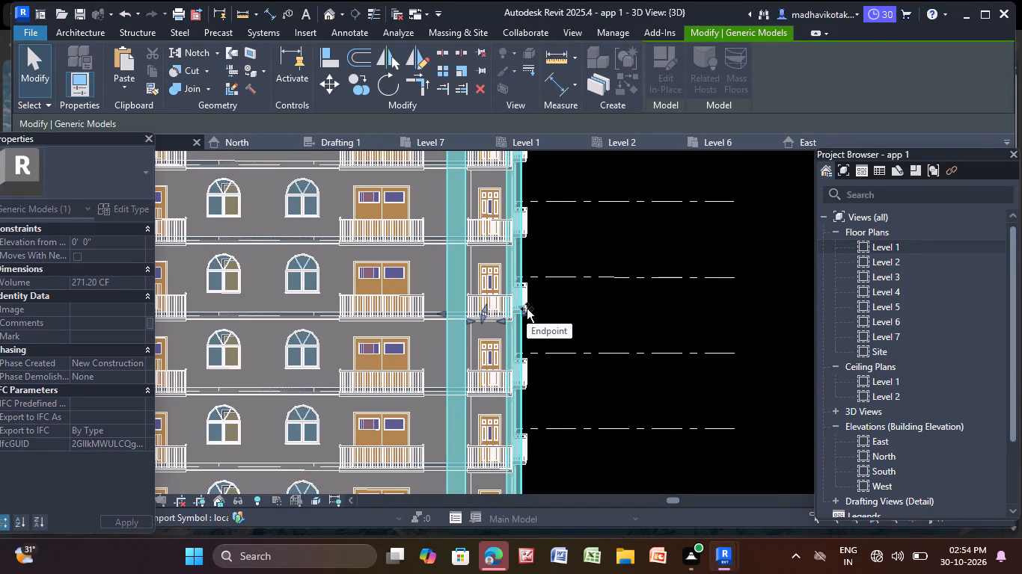
key(Escape)
key(Escape)
key(Escape)
scroll(565, 303, down, 3)
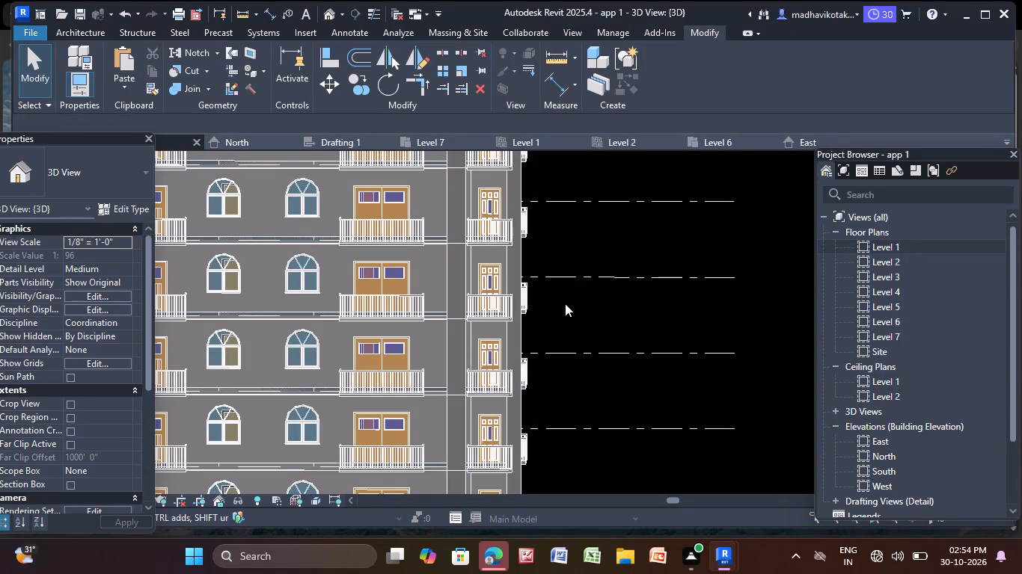
Pull the original frame's corner-side outer edge slightly outward, away from the building.
scroll(565, 303, down, 4)
scroll(540, 256, up, 4)
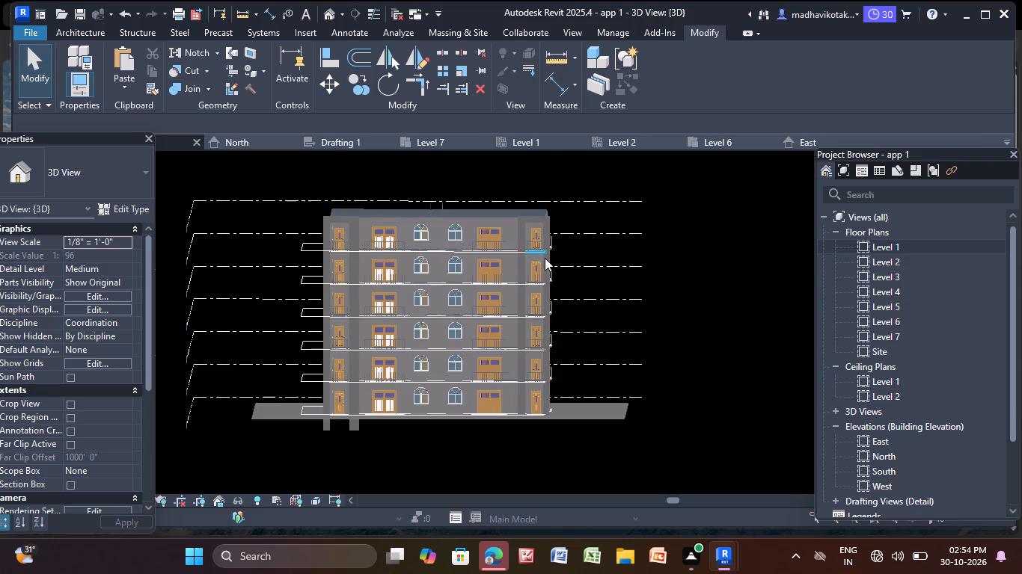
scroll(545, 258, up, 2)
click(548, 268)
key(Escape)
click(552, 333)
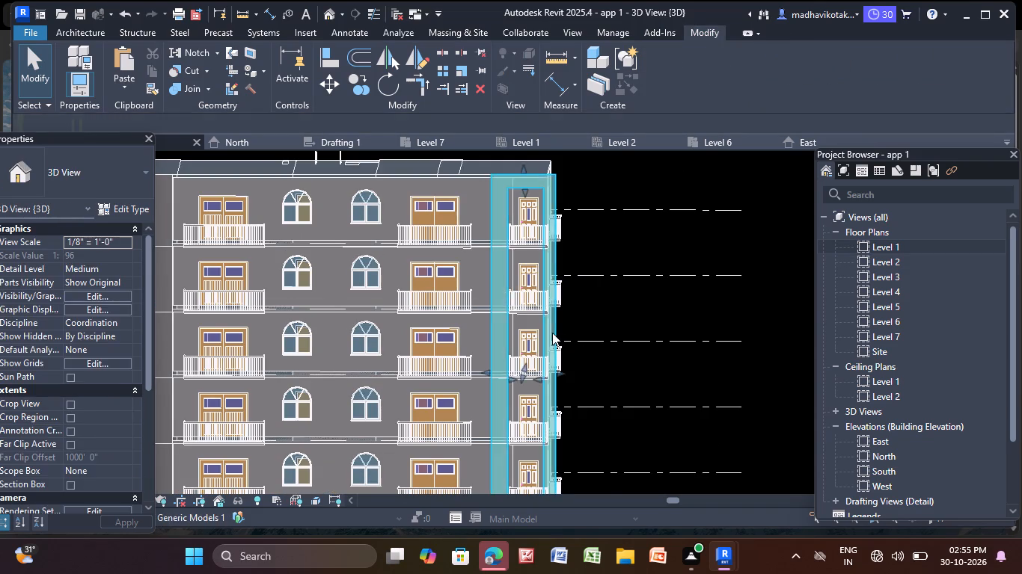
middle_drag(550, 332, 449, 274)
scroll(456, 296, up, 6)
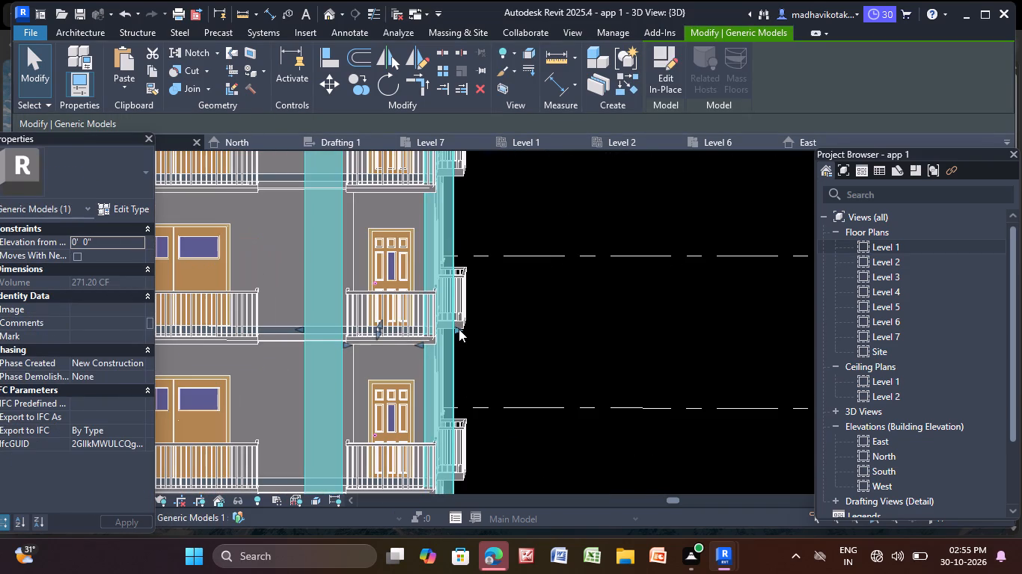
drag(459, 329, 465, 330)
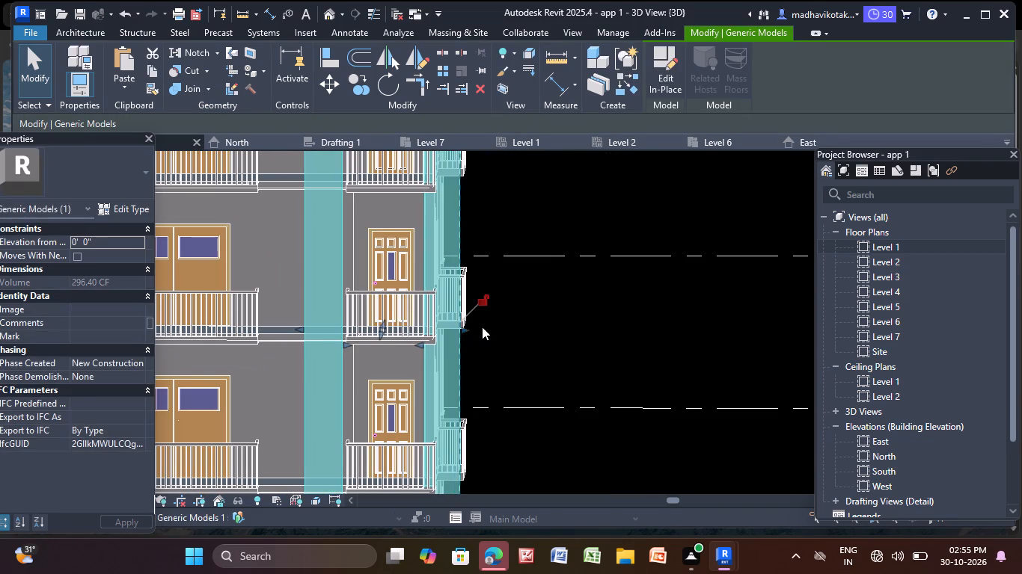
key(Escape)
key(Escape)
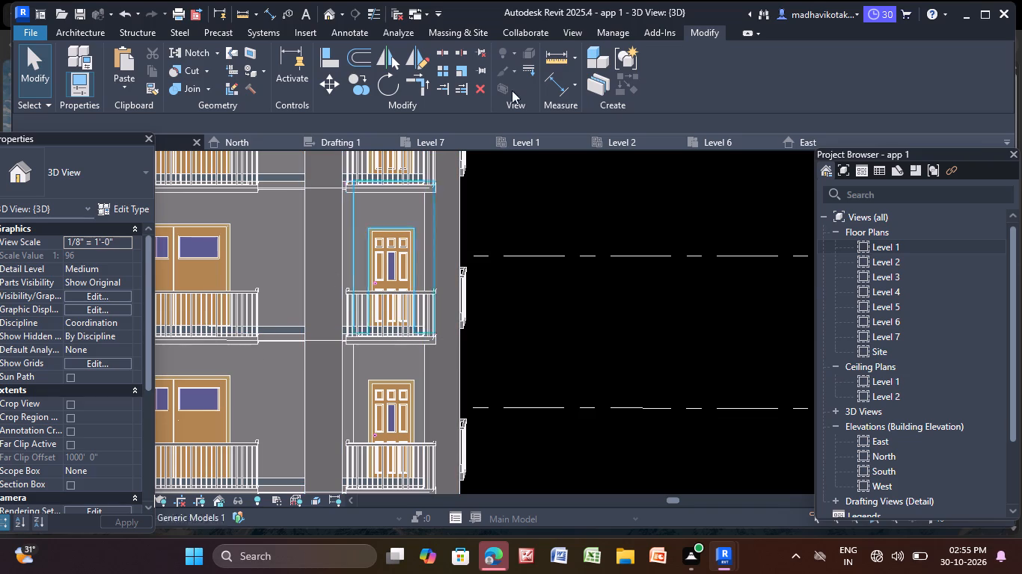
Narrow the original frame's corner jamb by moving its door-side inner edge toward the building corner.
click(451, 235)
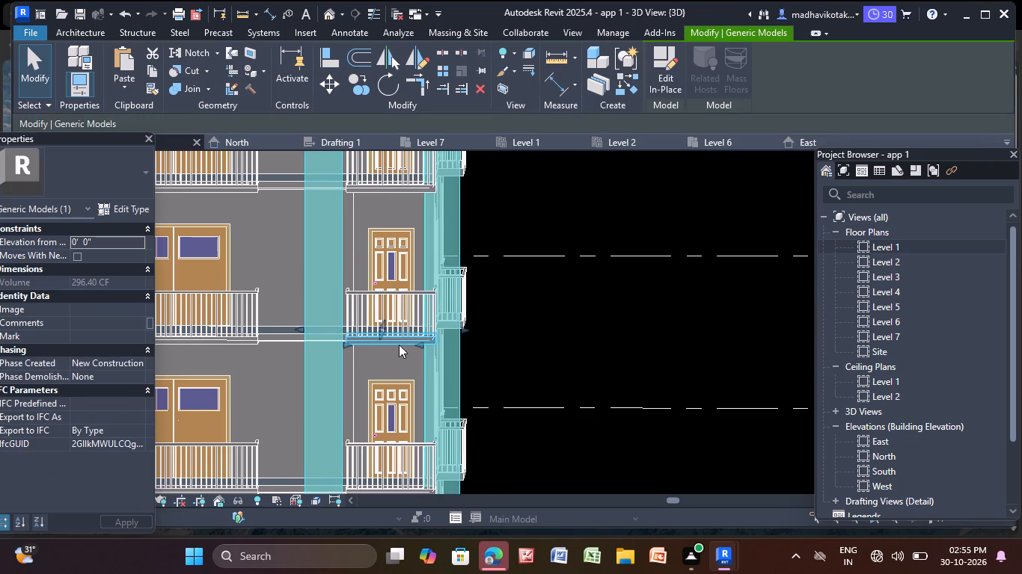
scroll(428, 353, up, 8)
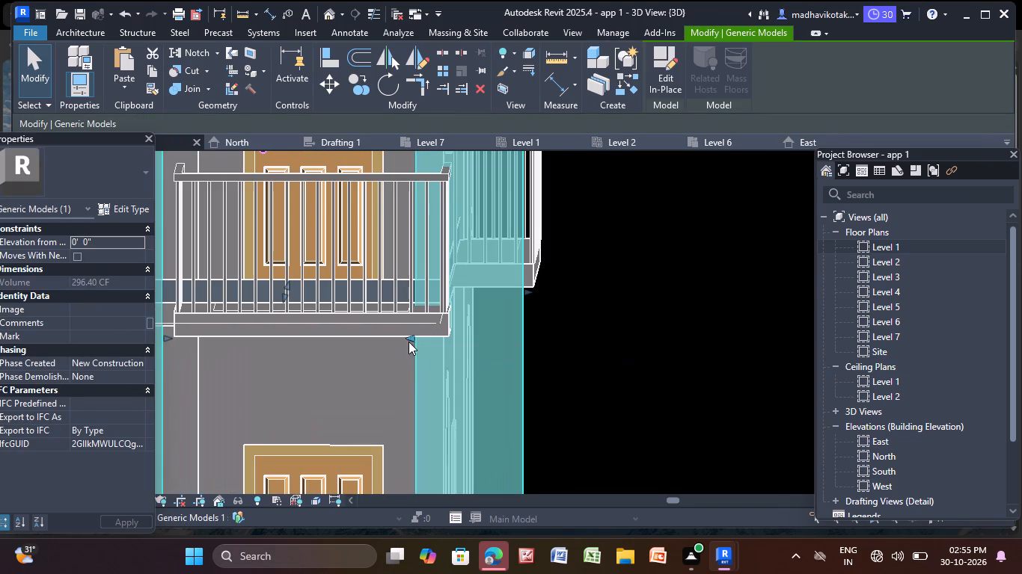
drag(411, 337, 442, 340)
click(546, 326)
Move the inner edge of the original frame's corner jamb slightly back toward the doors to close the gap beside the wall.
scroll(546, 326, down, 6)
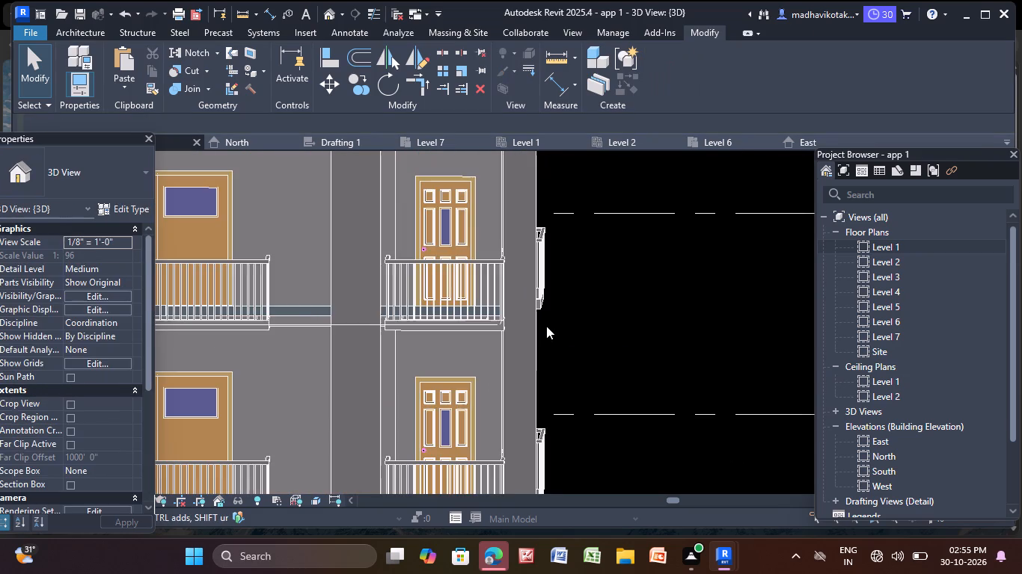
scroll(546, 326, down, 3)
middle_drag(546, 326, 550, 407)
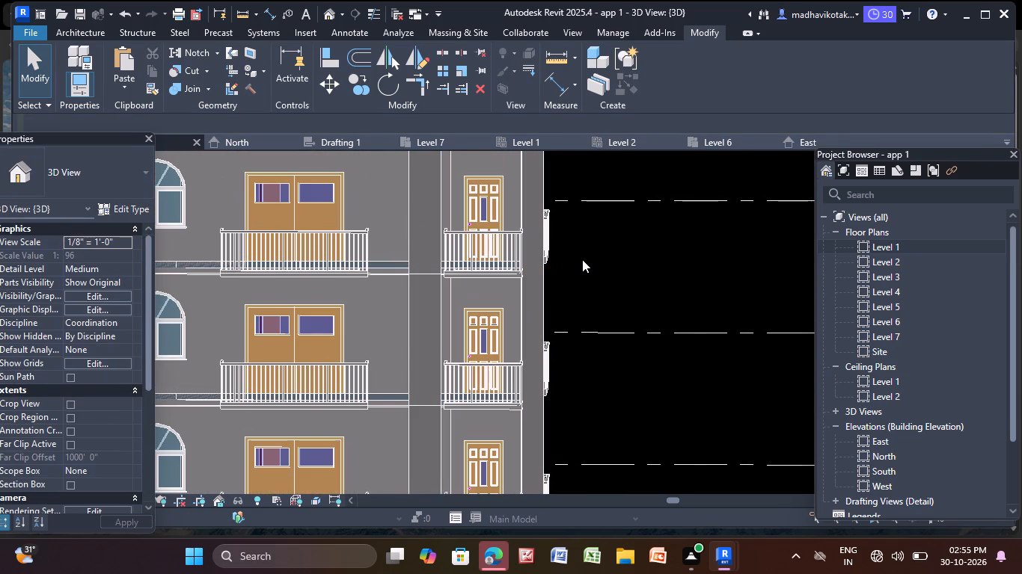
scroll(582, 259, down, 3)
shift+middle_drag(572, 268, 518, 312)
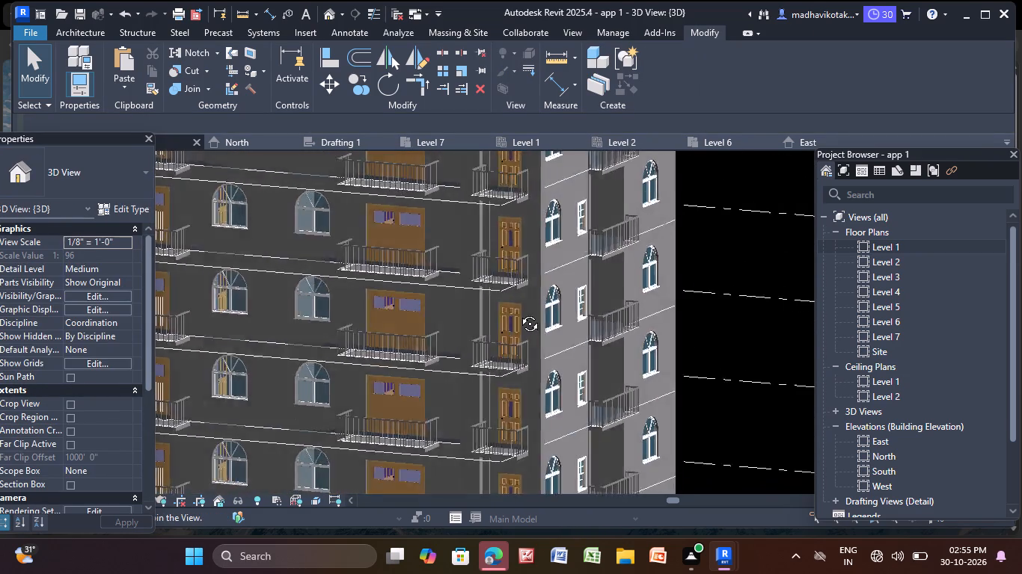
shift+middle_drag(518, 312, 458, 340)
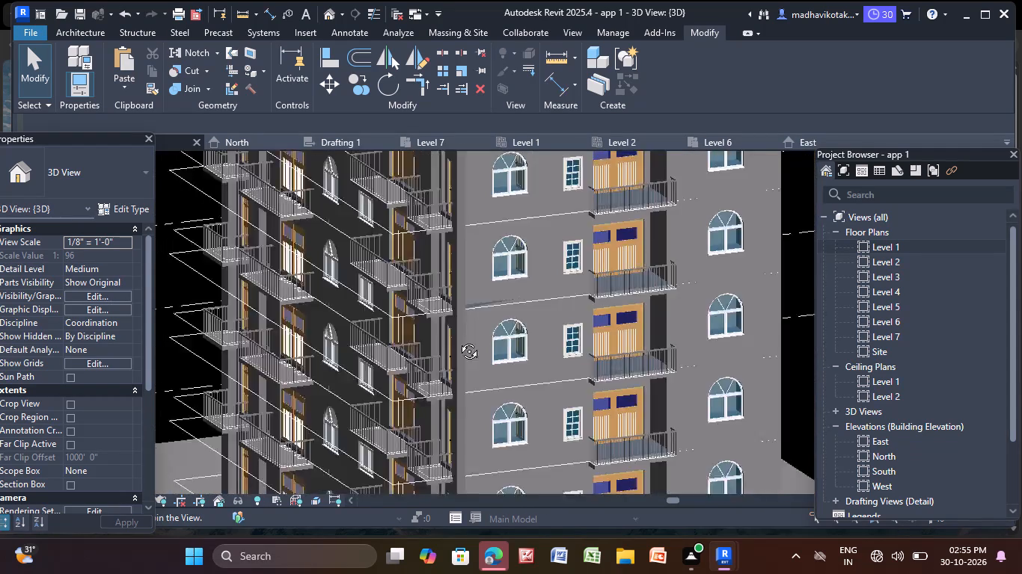
shift+middle_drag(458, 340, 575, 309)
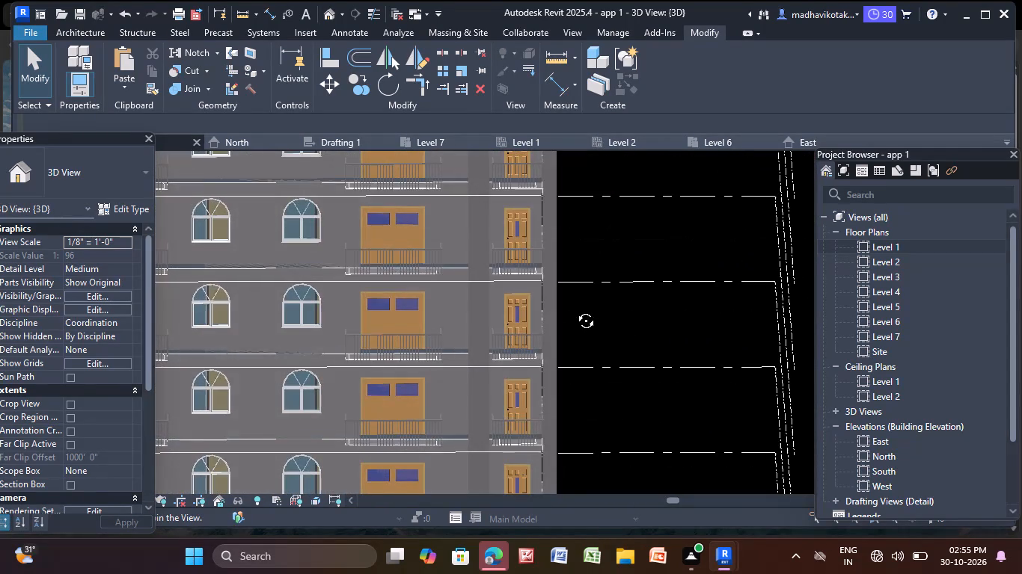
shift+middle_drag(575, 309, 572, 313)
shift+middle_drag(568, 312, 582, 312)
click(544, 303)
scroll(544, 328, up, 6)
middle_drag(545, 318, 511, 229)
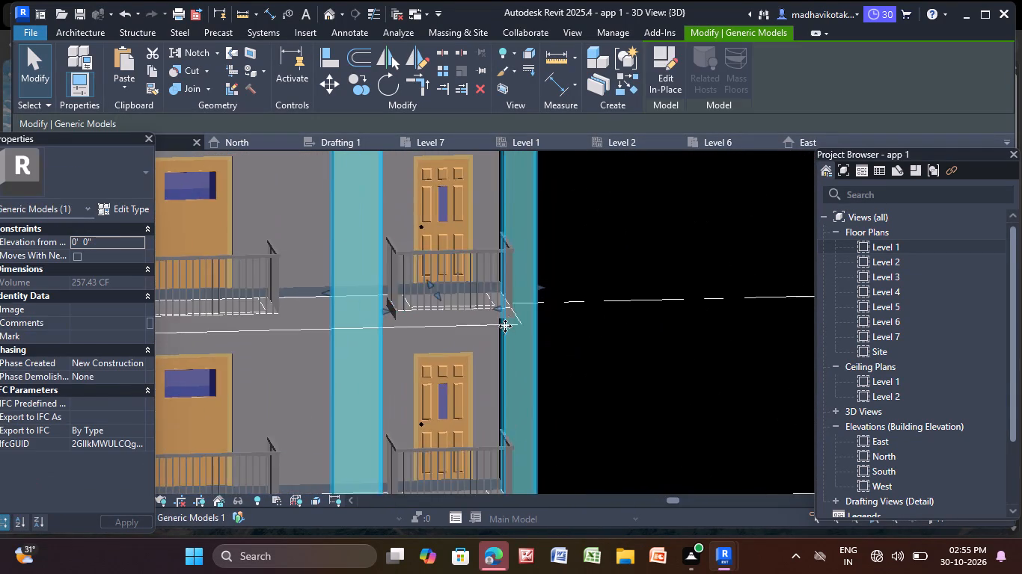
scroll(504, 329, up, 3)
click(501, 298)
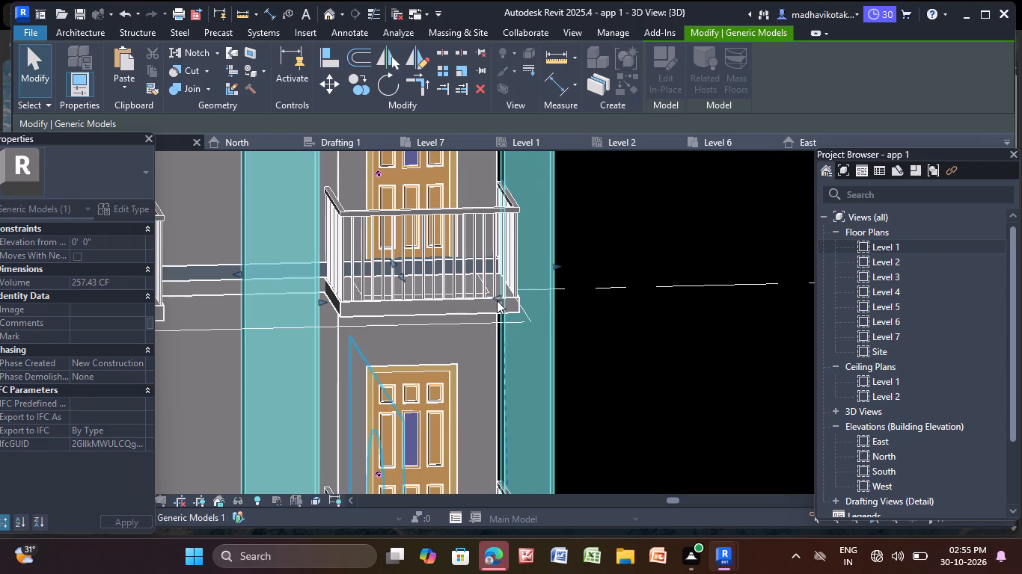
scroll(538, 320, up, 5)
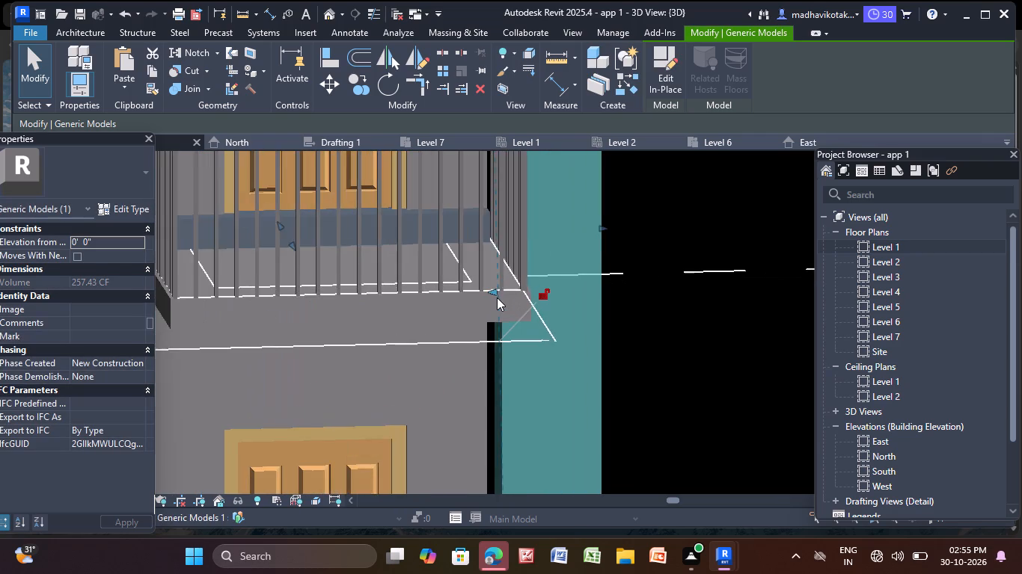
drag(493, 291, 488, 292)
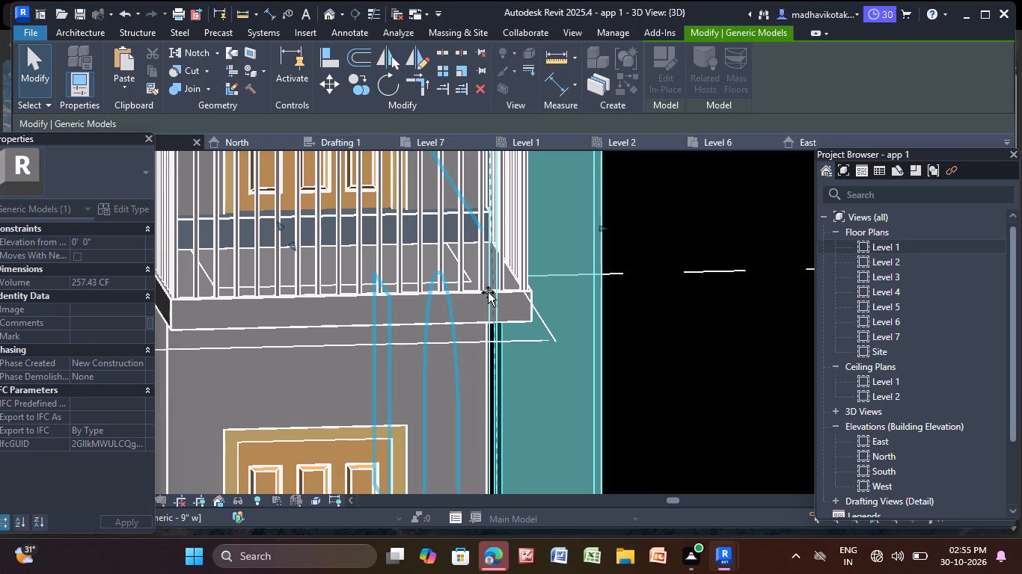
drag(488, 292, 483, 294)
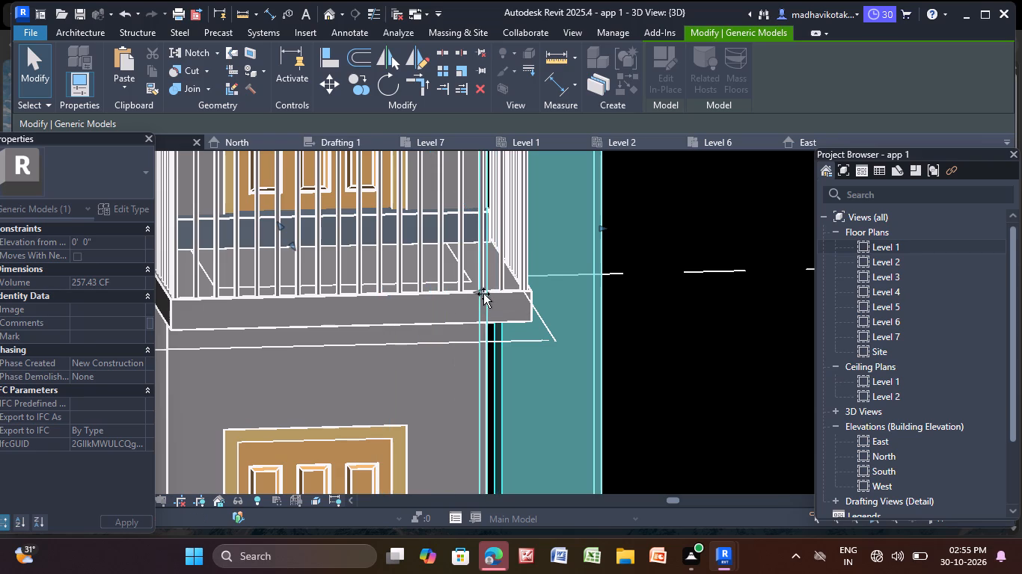
drag(483, 294, 485, 294)
key(Escape)
scroll(628, 229, down, 6)
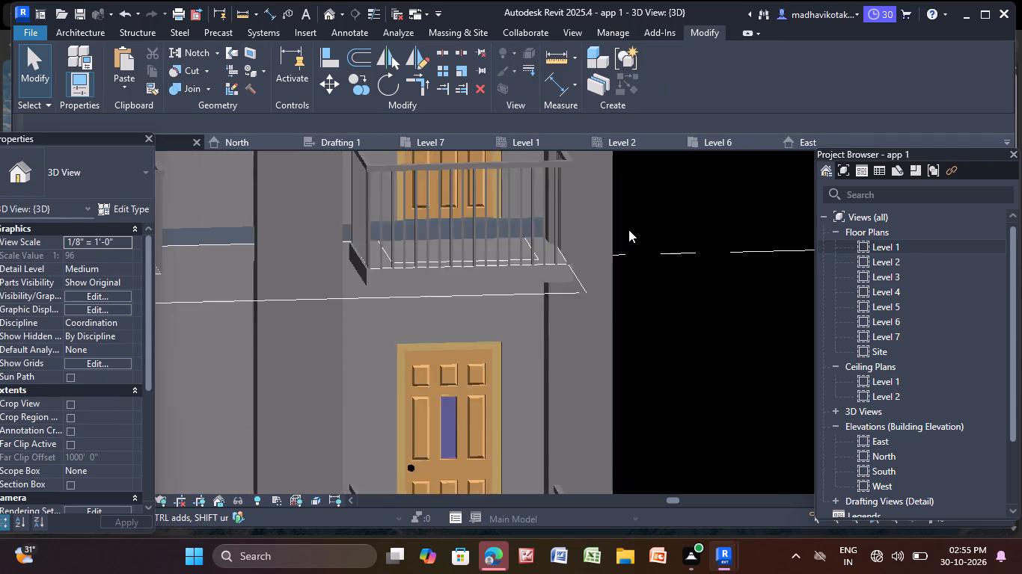
click(603, 262)
scroll(610, 274, down, 3)
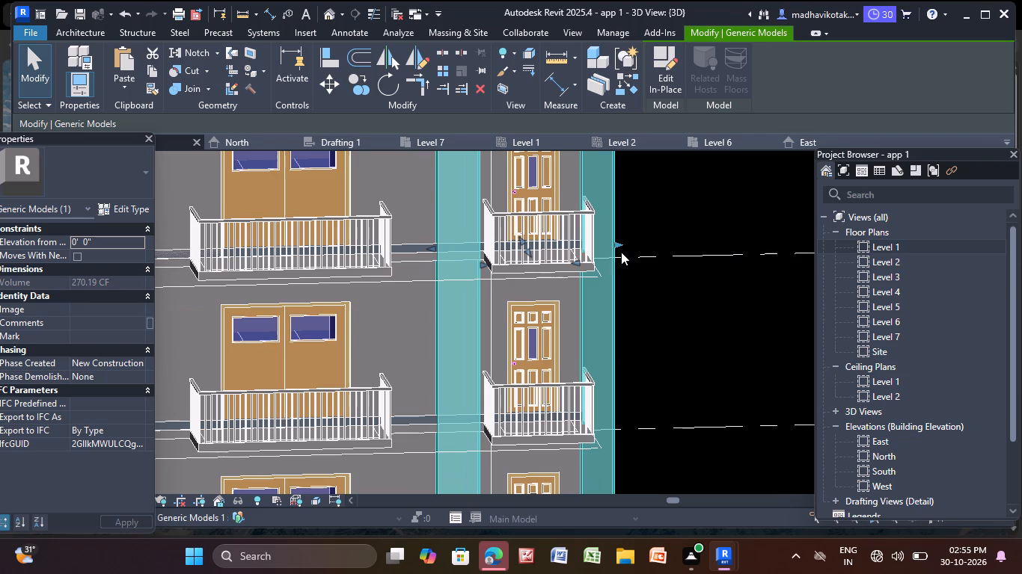
key(Escape)
Extend the corner-side outer edge of the other frame, at the opposite facade end, slightly outward.
scroll(617, 246, down, 13)
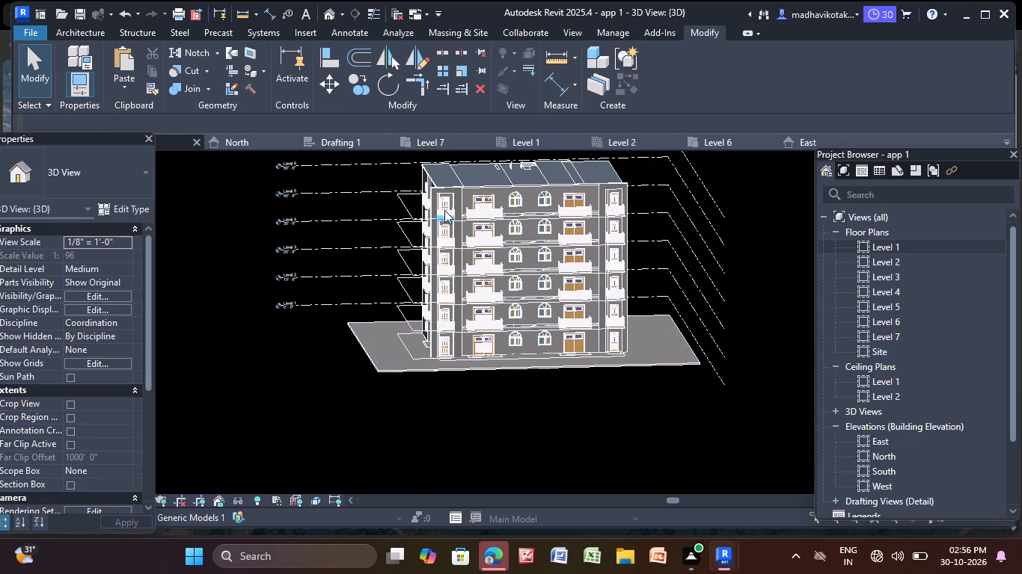
scroll(442, 209, up, 7)
scroll(420, 255, down, 4)
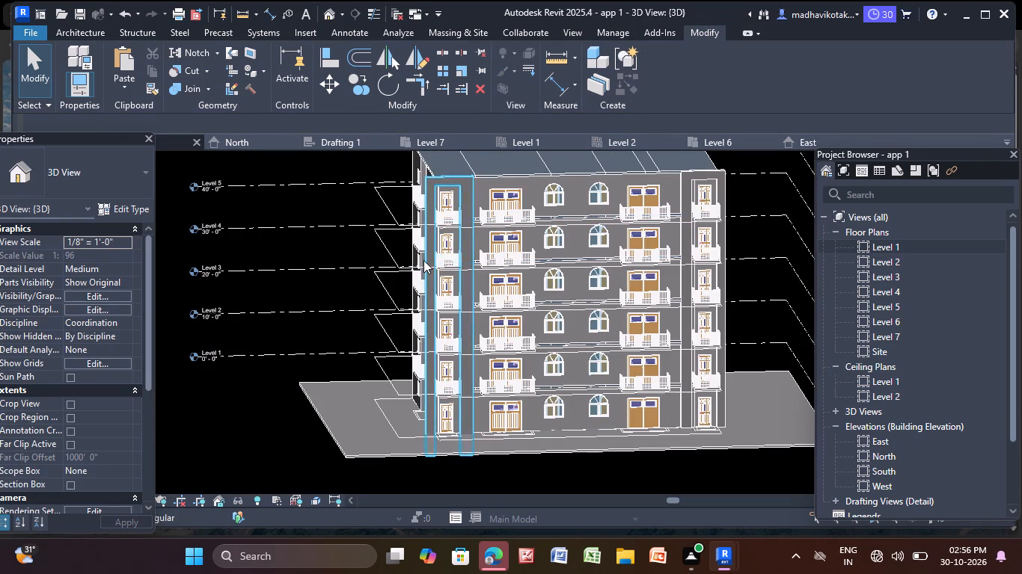
middle_drag(441, 290, 440, 282)
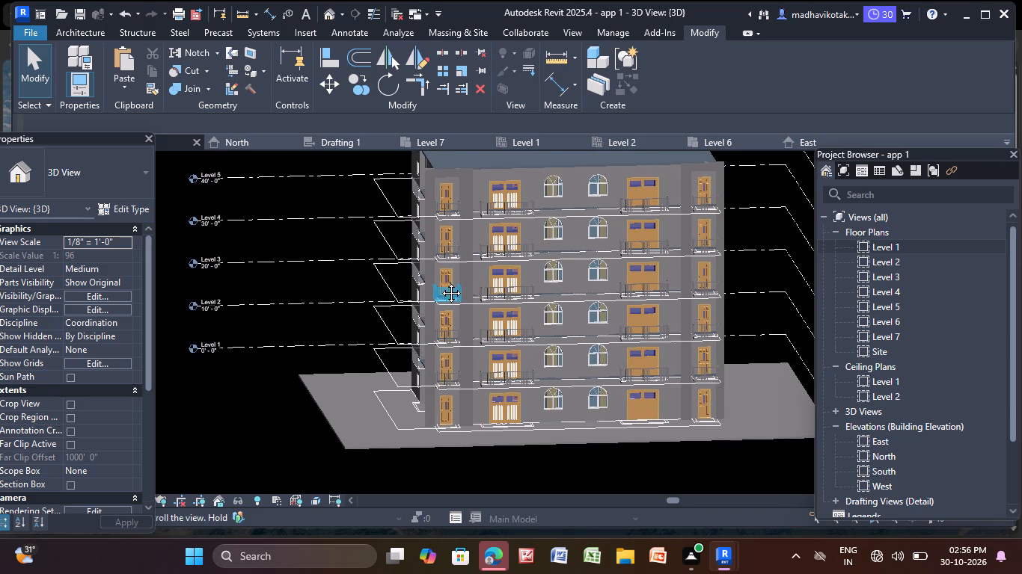
middle_drag(440, 282, 426, 268)
scroll(426, 300, up, 5)
click(429, 290)
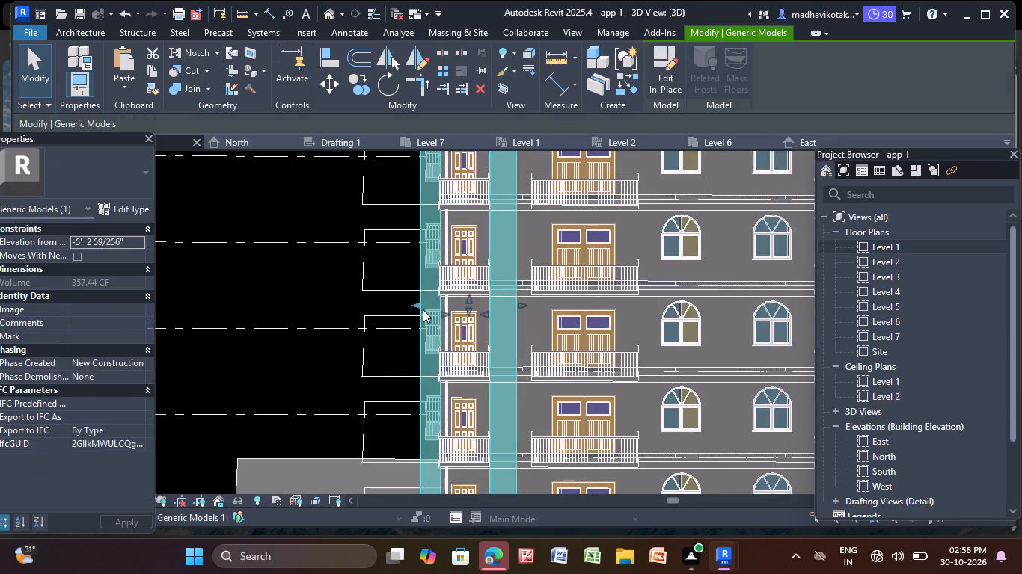
scroll(423, 310, down, 6)
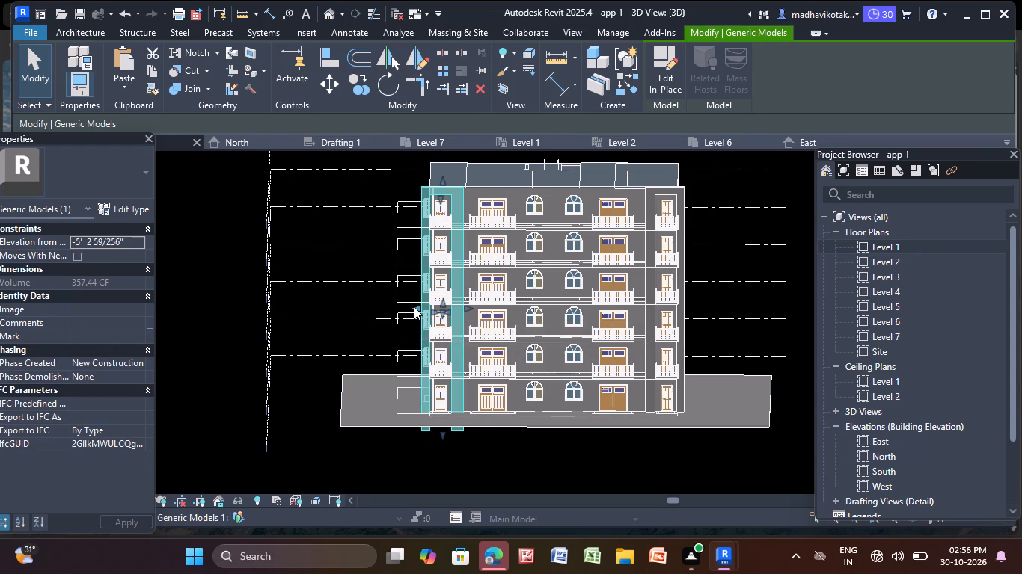
scroll(414, 306, up, 5)
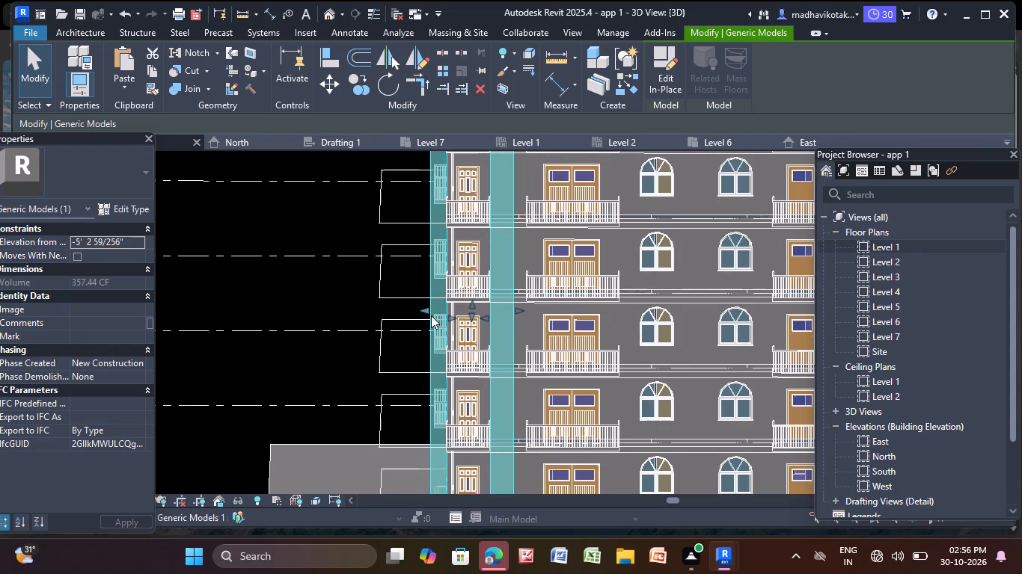
click(426, 312)
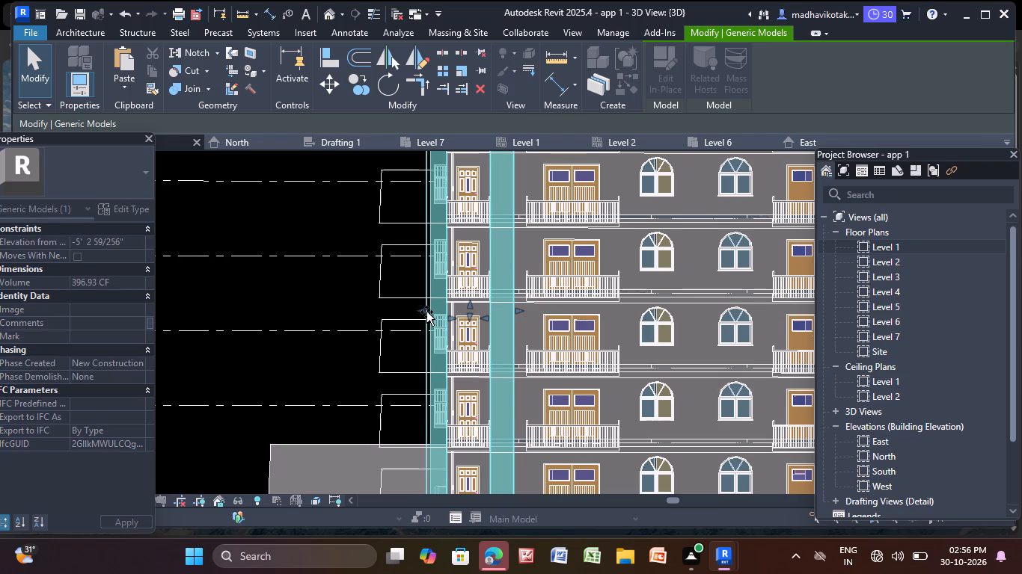
key(Escape)
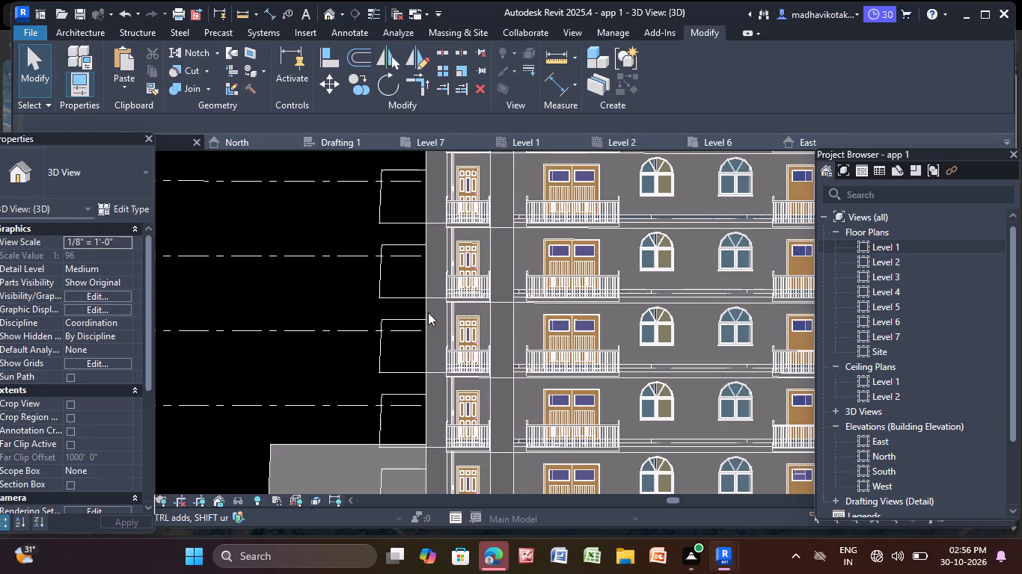
Raise that frame's bottom edge from below the ground slab to the base line of the ground-floor wall.
scroll(428, 312, down, 7)
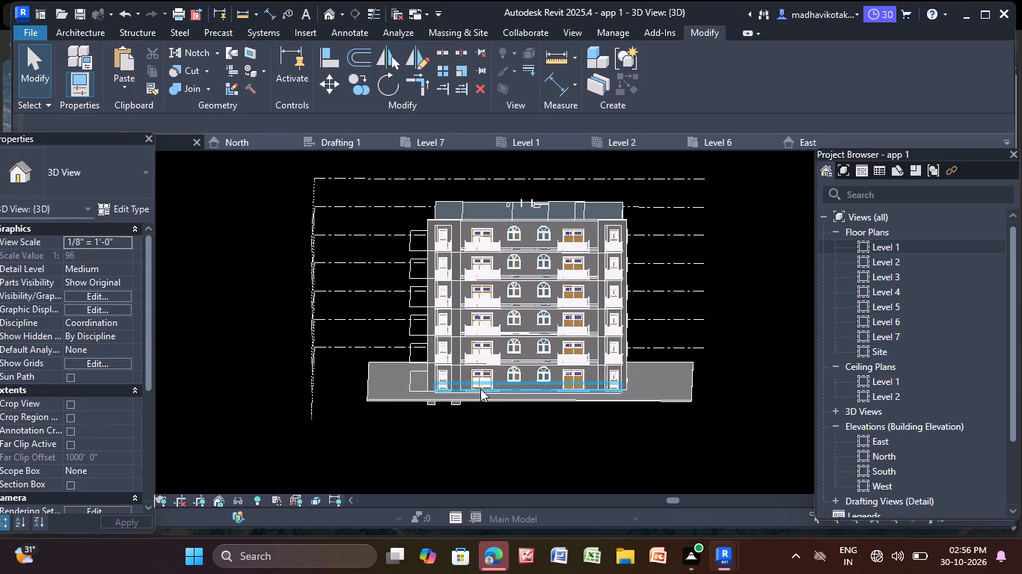
click(456, 388)
middle_drag(456, 388, 469, 322)
scroll(446, 354, up, 5)
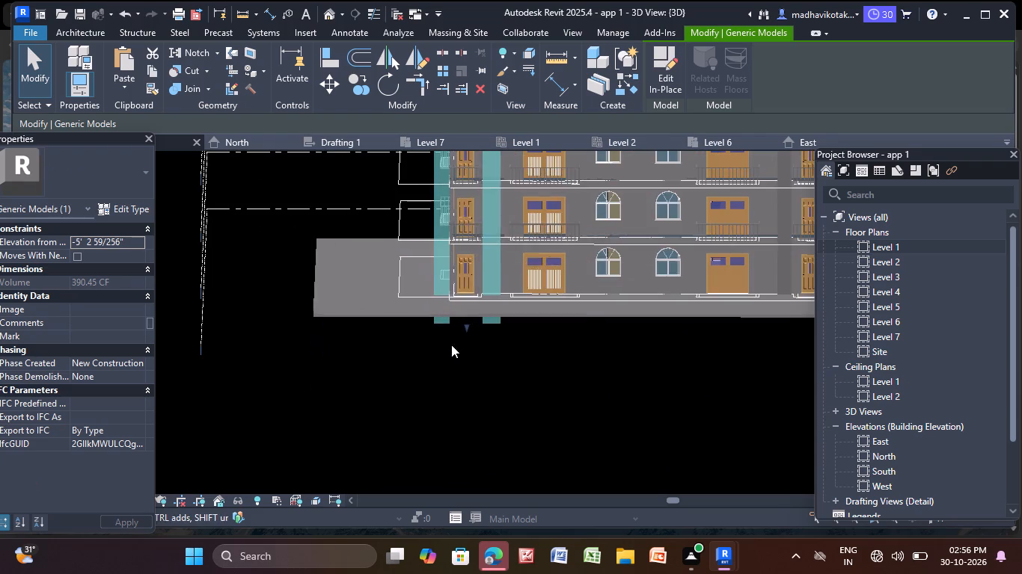
drag(466, 326, 467, 321)
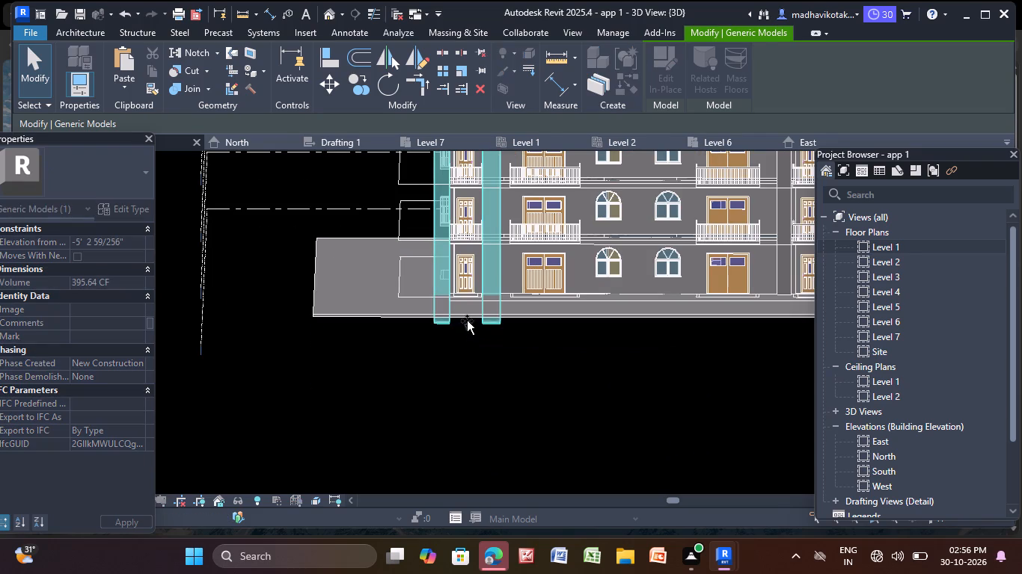
drag(467, 321, 467, 298)
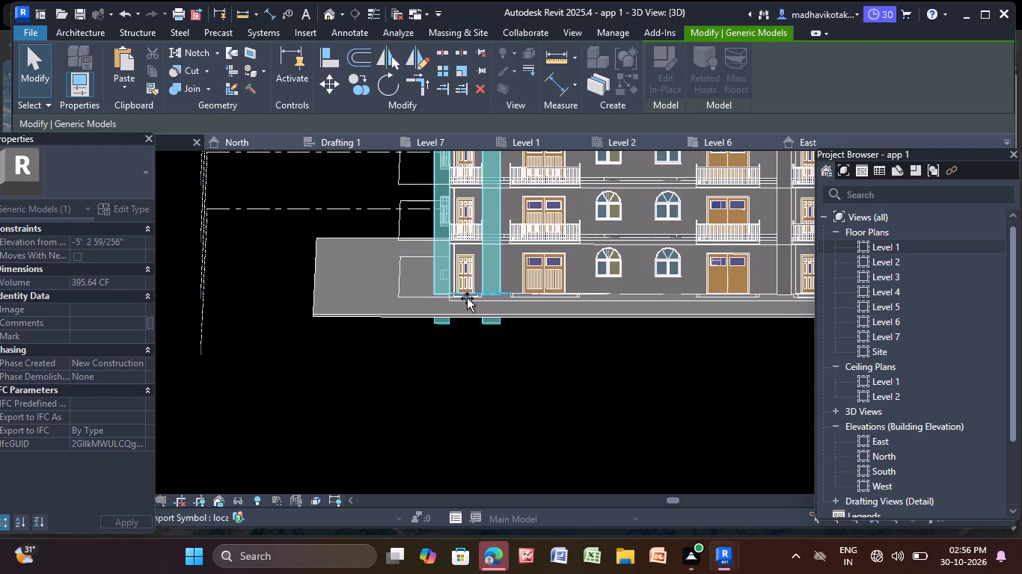
drag(467, 298, 467, 303)
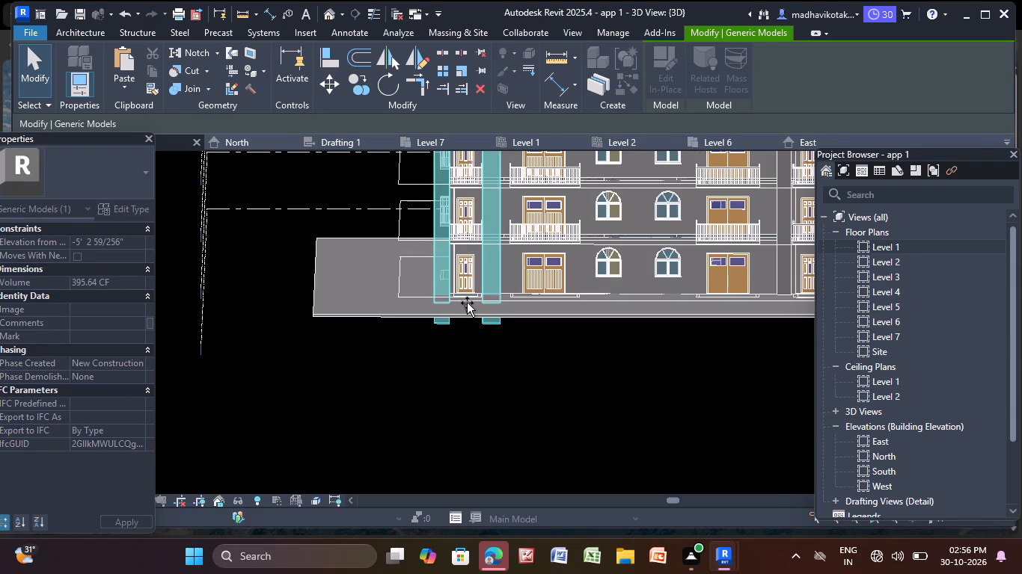
drag(467, 303, 468, 300)
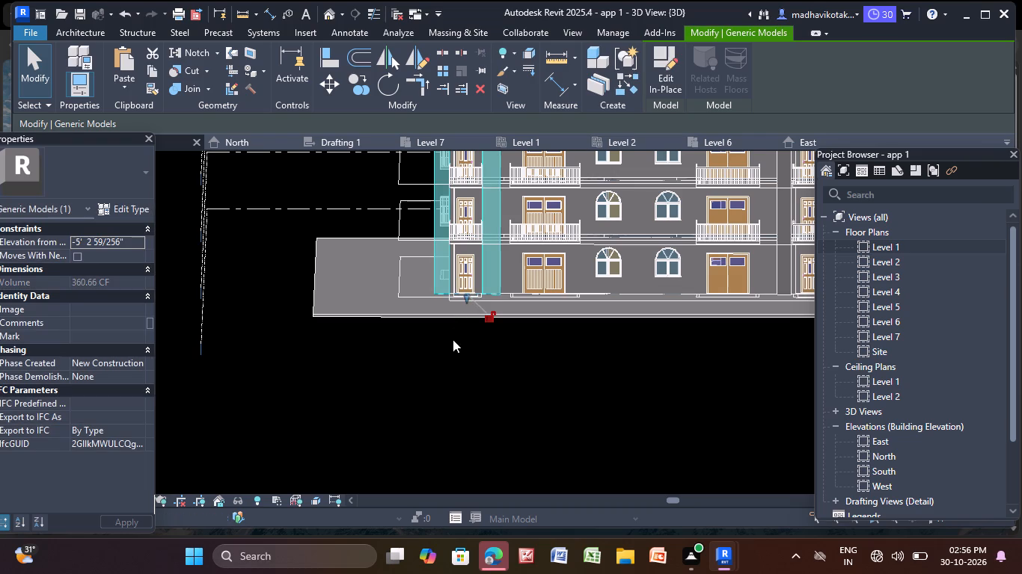
key(Escape)
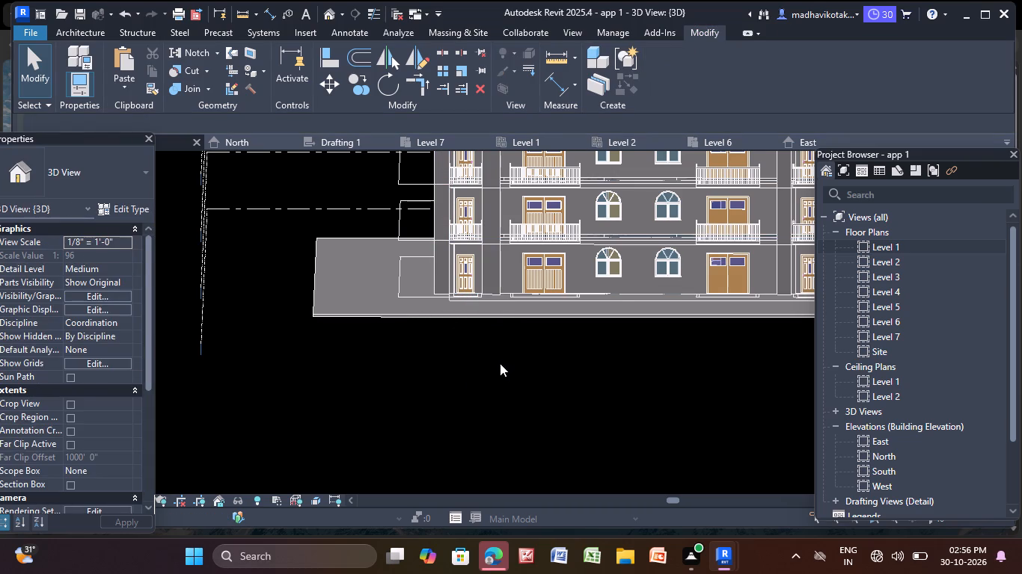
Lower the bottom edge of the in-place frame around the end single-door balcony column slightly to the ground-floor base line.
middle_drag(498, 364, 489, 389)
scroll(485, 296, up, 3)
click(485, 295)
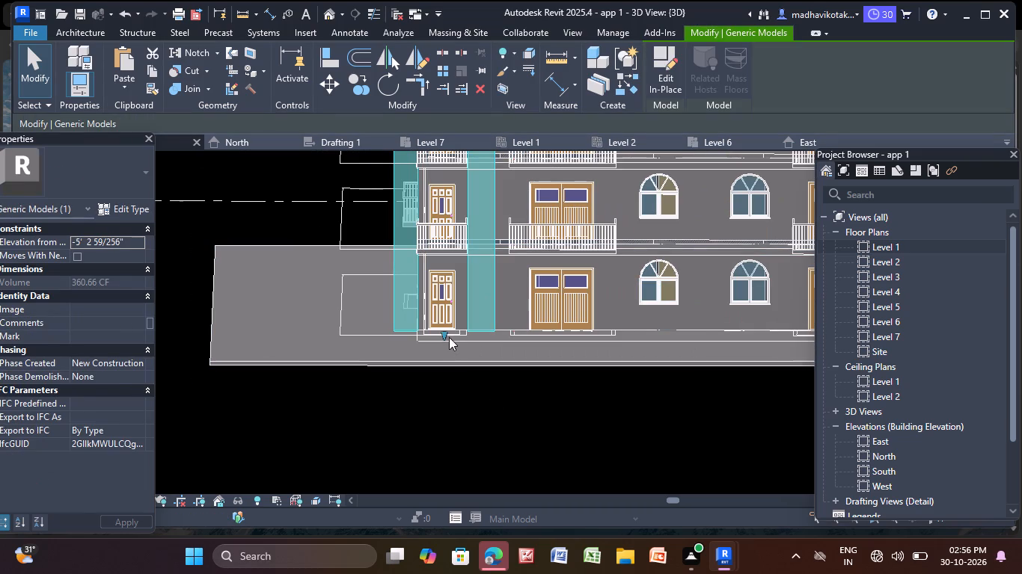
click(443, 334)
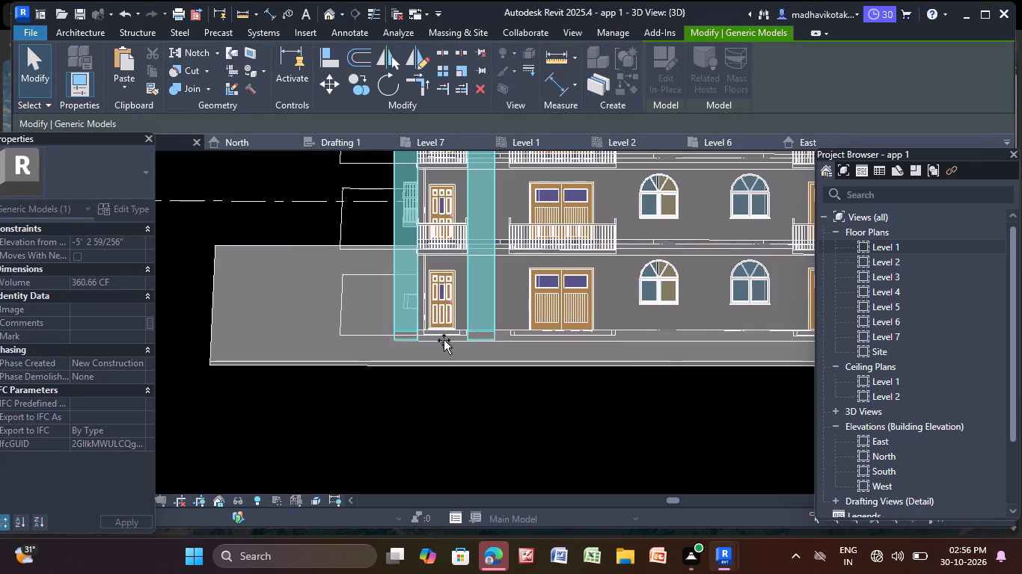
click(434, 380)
Delete the Level 6 floor slab of the single-door balcony beside the original frame.
scroll(545, 361, down, 8)
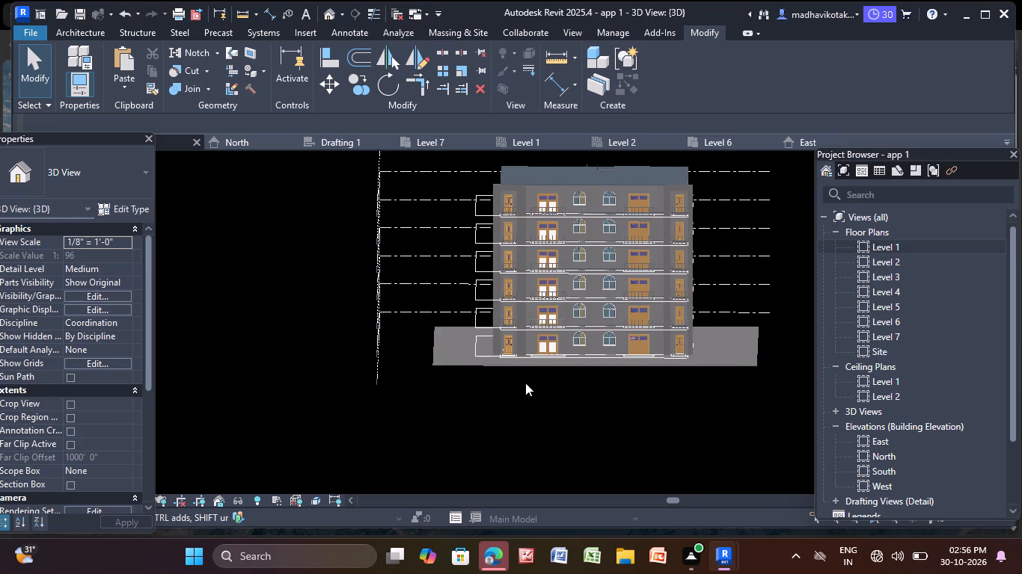
middle_drag(525, 383, 488, 404)
scroll(489, 190, up, 4)
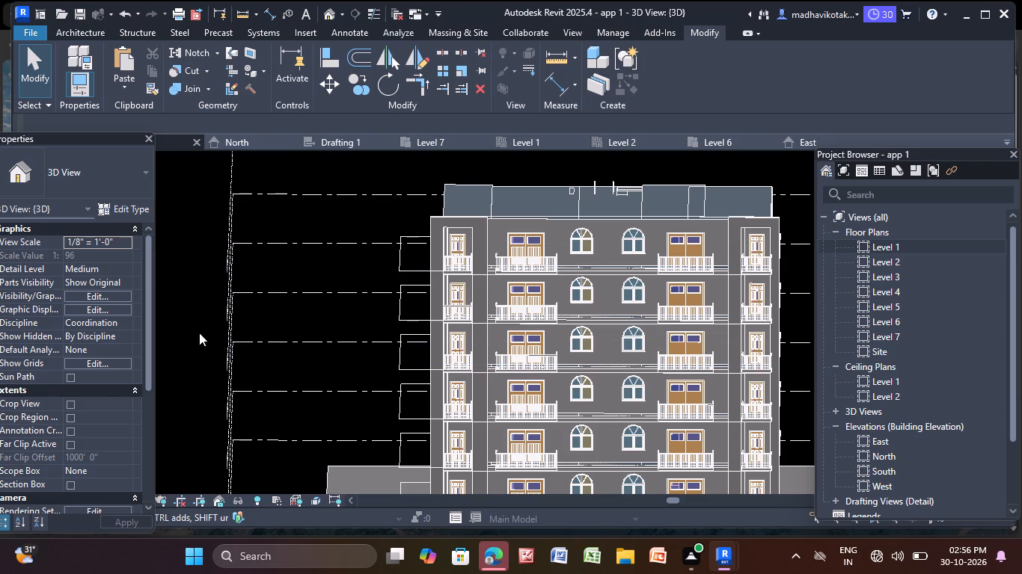
middle_drag(443, 297, 397, 263)
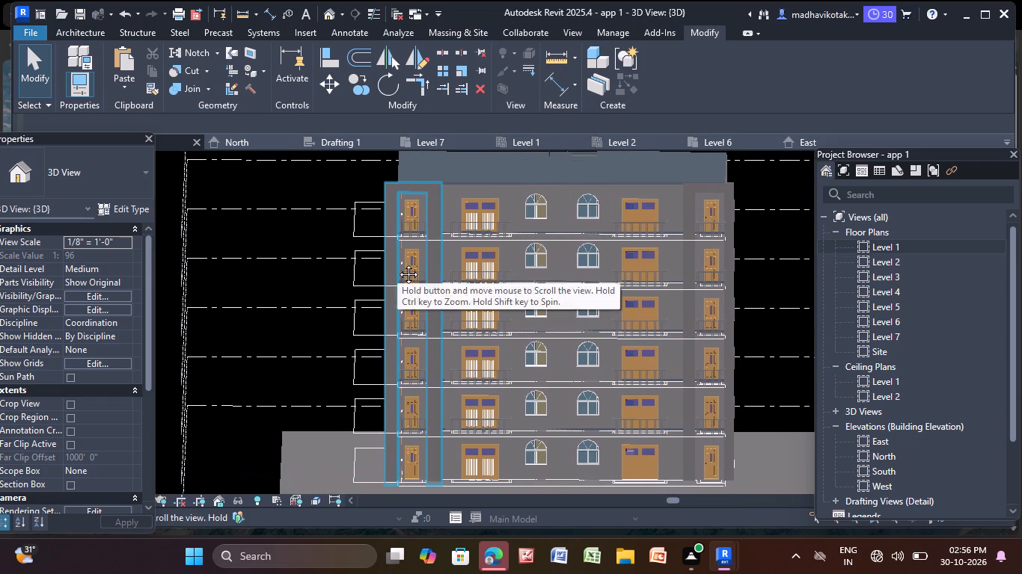
middle_drag(397, 263, 397, 263)
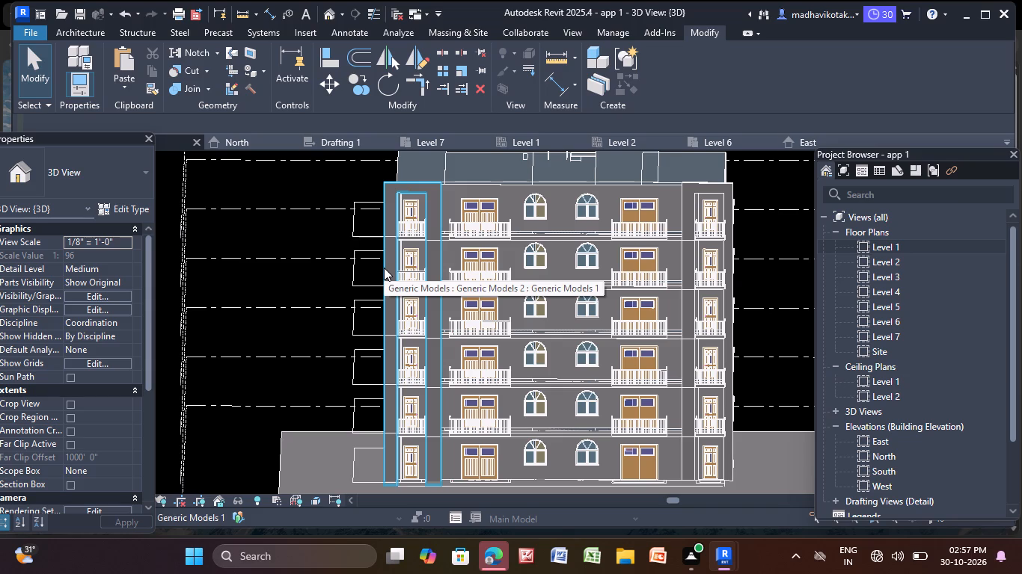
click(392, 242)
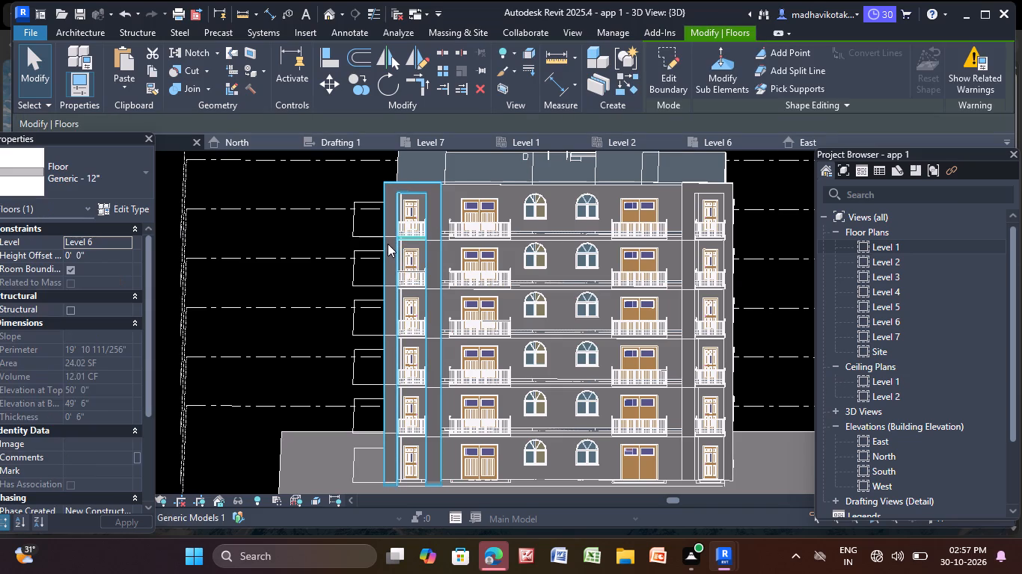
key(Delete)
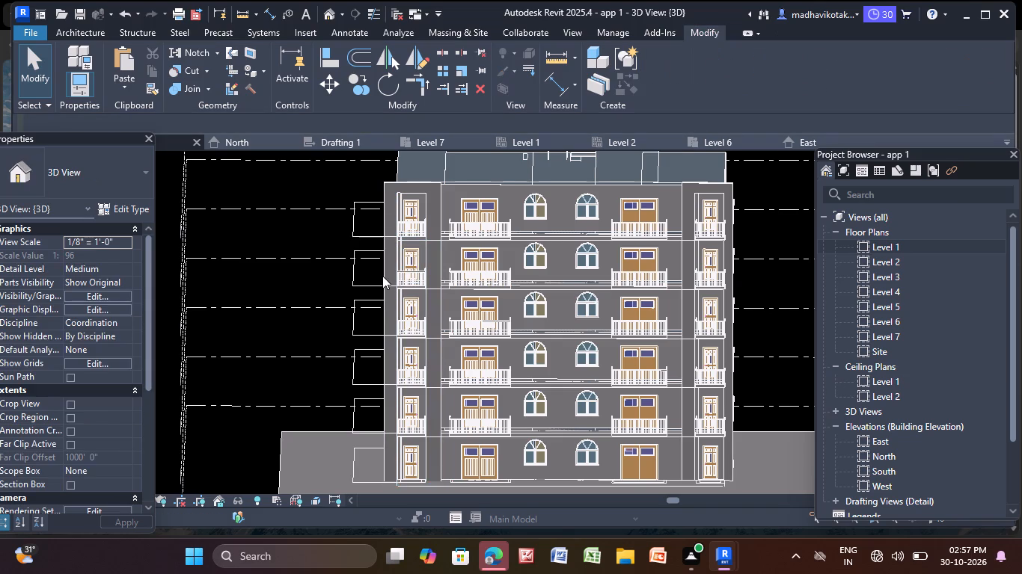
Delete the in-place generic model frames around the single-door balcony columns at both ends of the facade.
click(387, 265)
key(Delete)
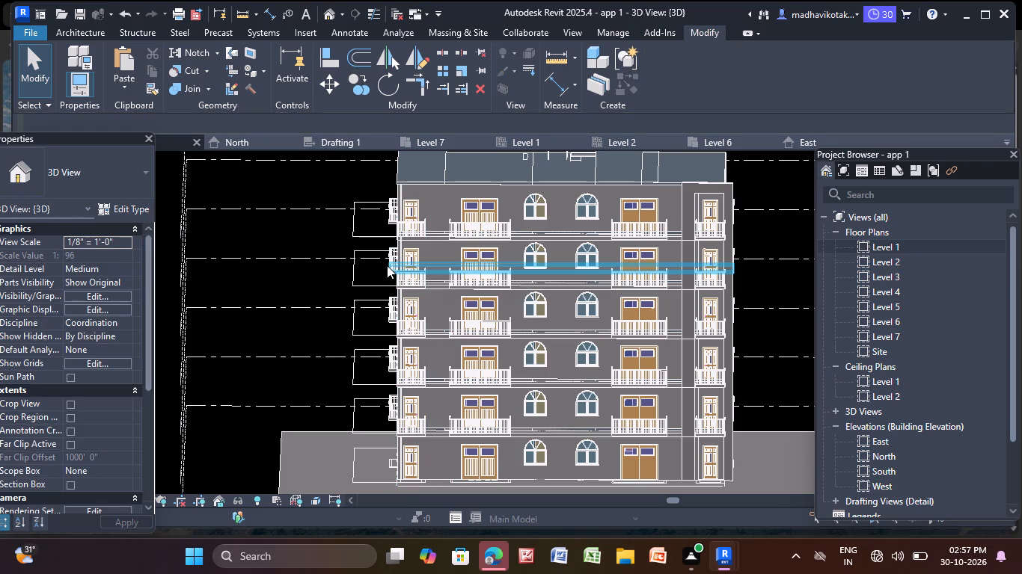
click(682, 264)
key(Delete)
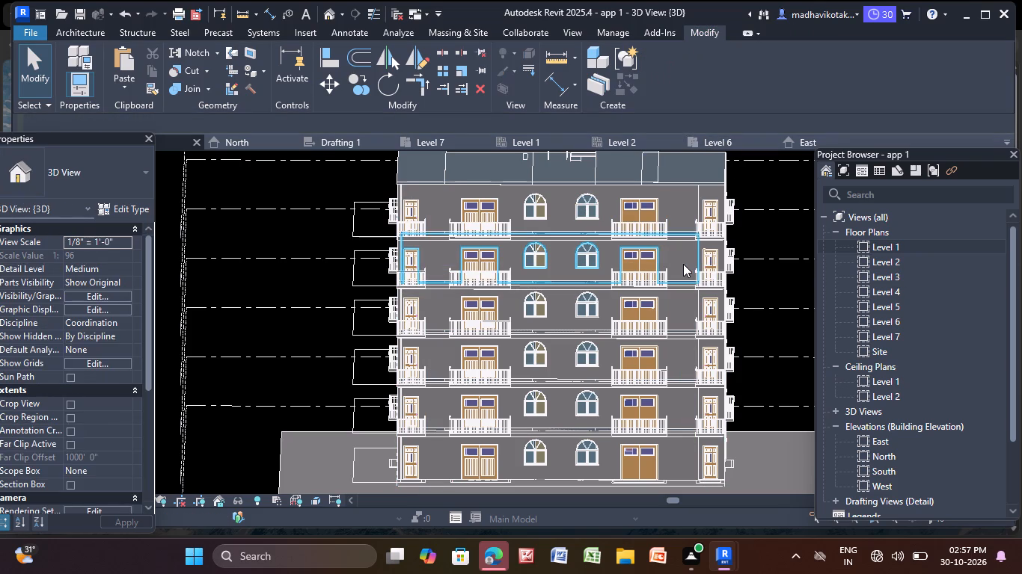
Start a new in-place model in the Generic Models category, keeping the default name.
middle_drag(536, 248, 465, 194)
middle_drag(450, 216, 446, 242)
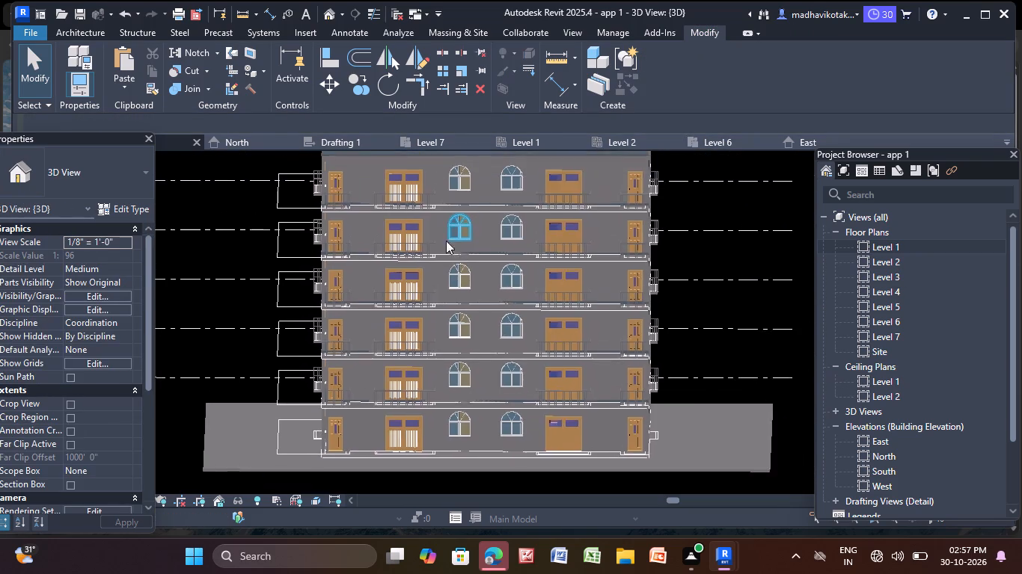
click(77, 31)
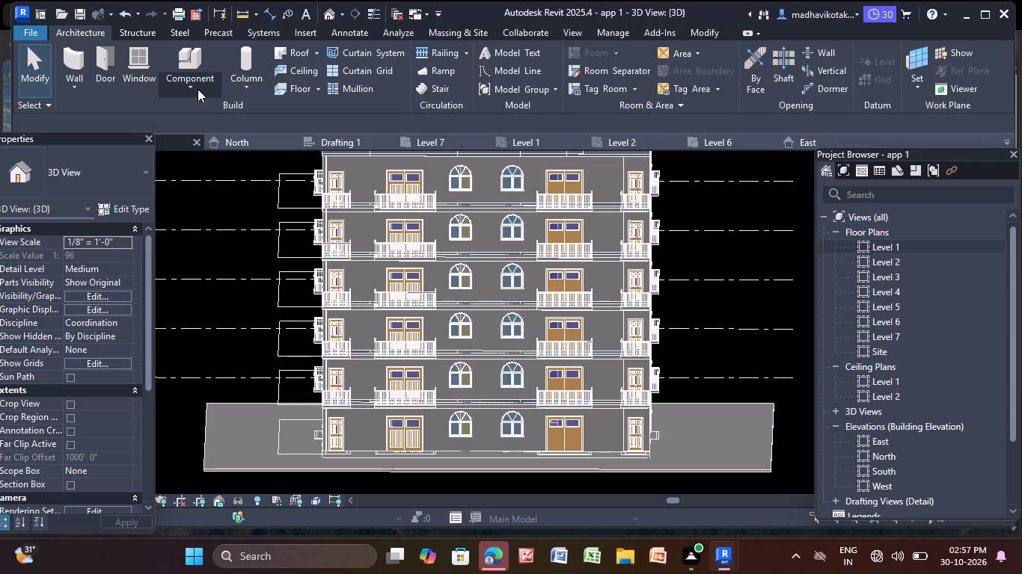
drag(198, 89, 186, 93)
click(230, 148)
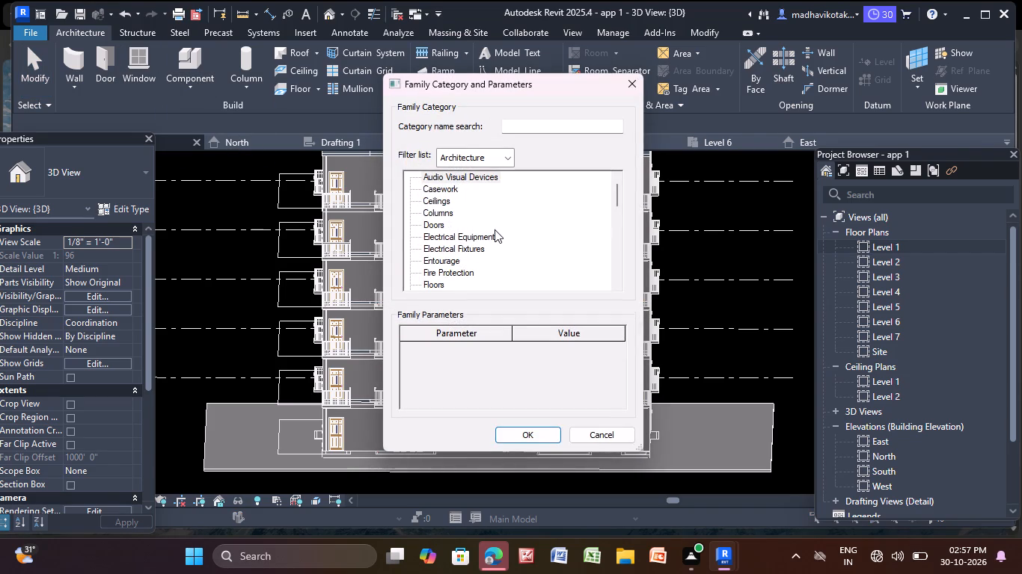
scroll(495, 229, down, 5)
click(477, 275)
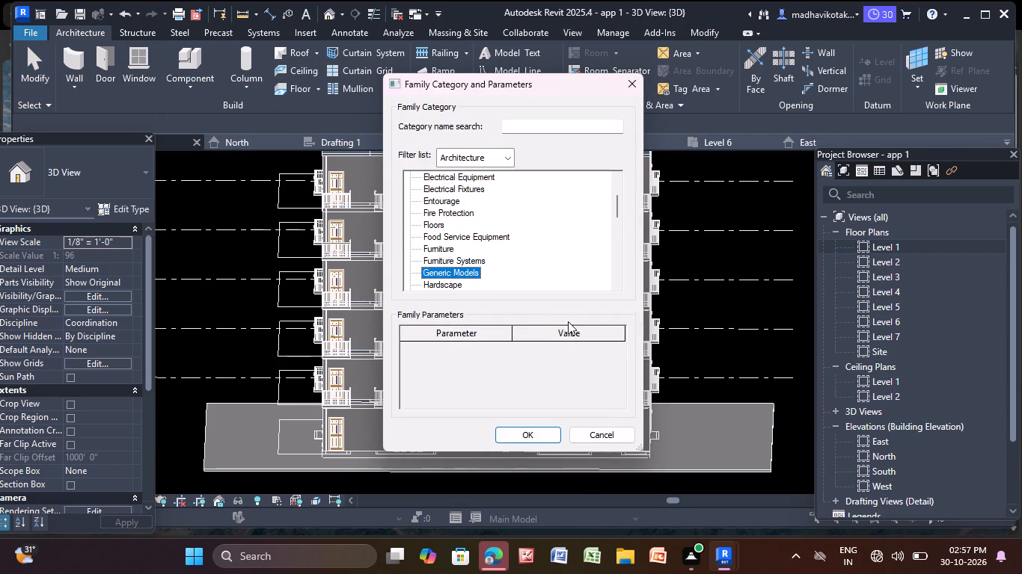
click(533, 434)
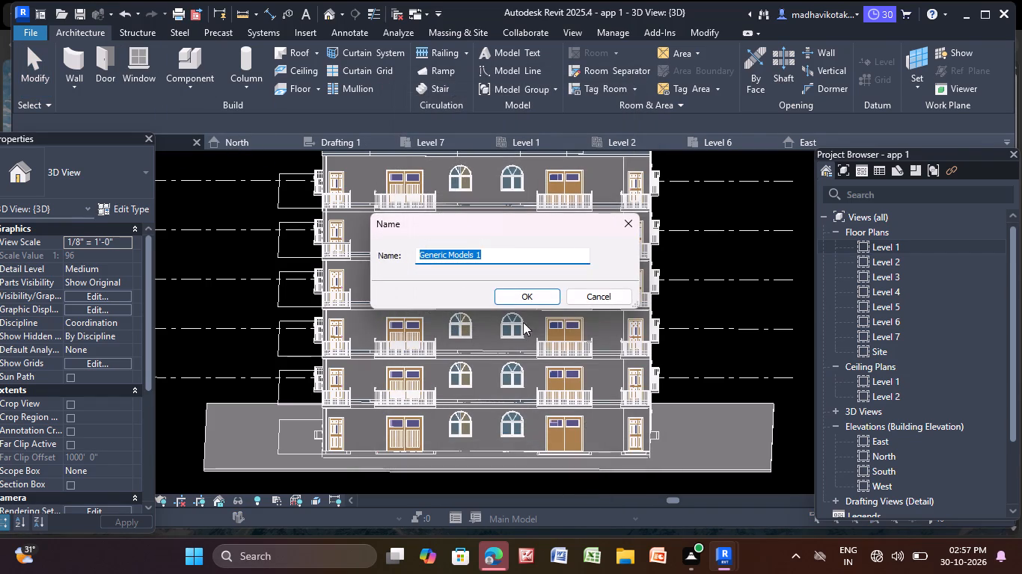
click(545, 289)
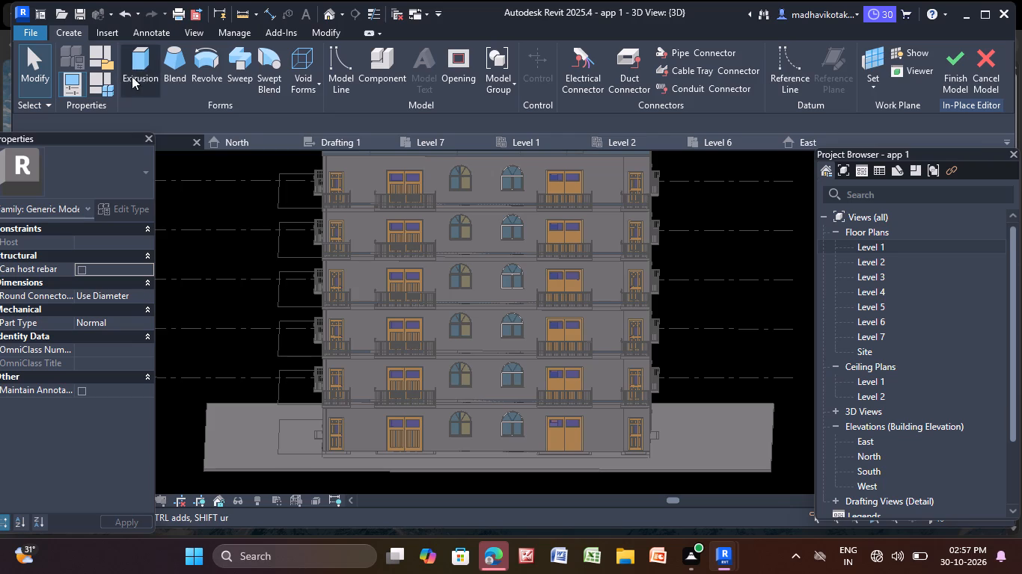
Extrude a rectangle about 26' deep and 1' thick on the picked floor plane, before the ground-floor arched windows, and finish the model.
click(142, 70)
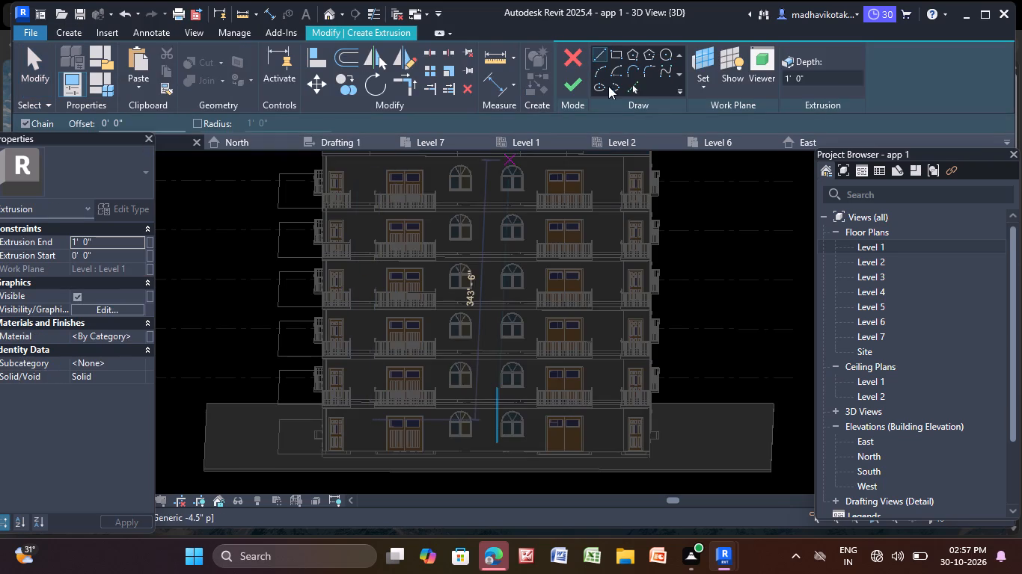
click(700, 86)
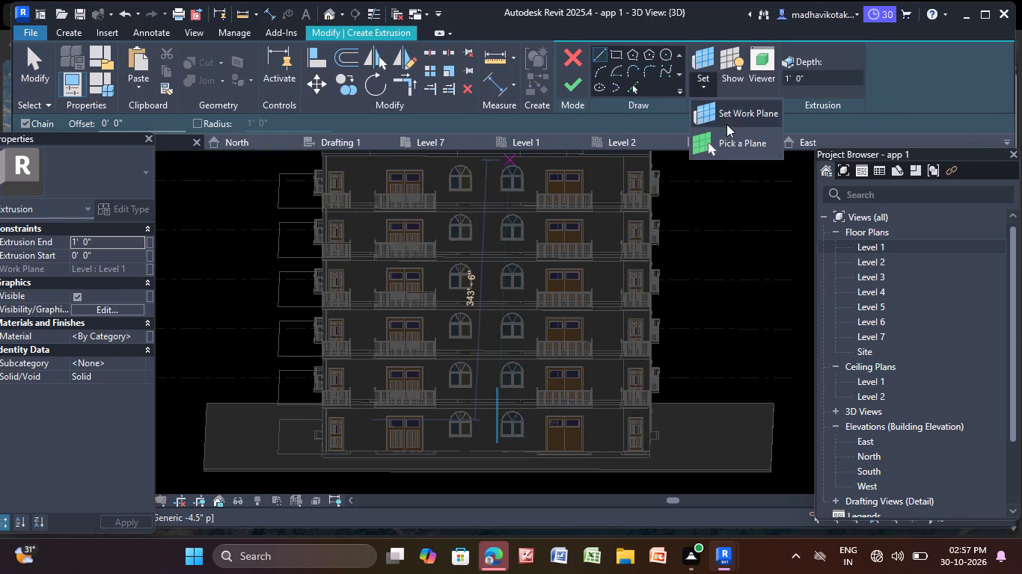
click(733, 141)
scroll(476, 451, up, 4)
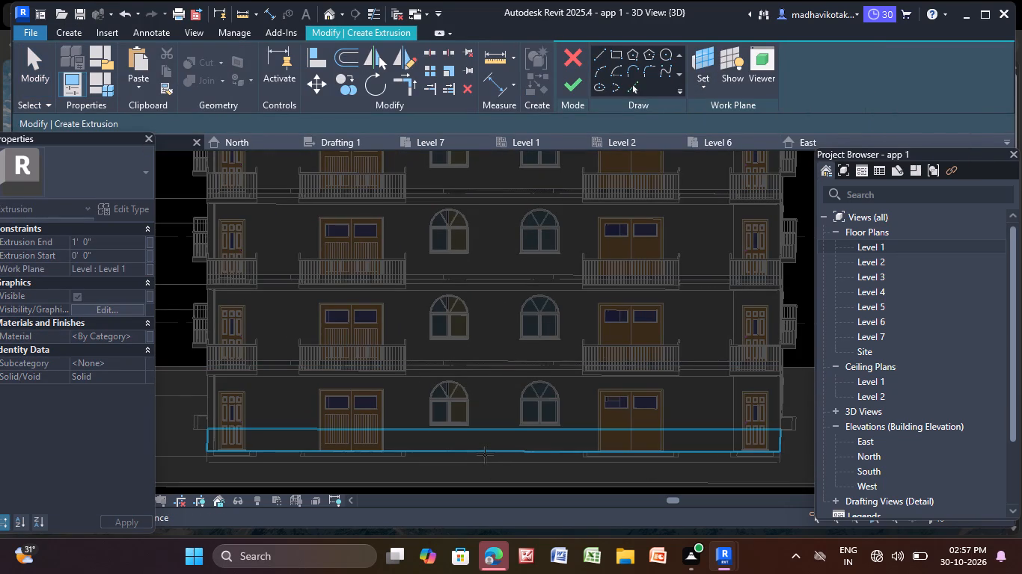
click(485, 454)
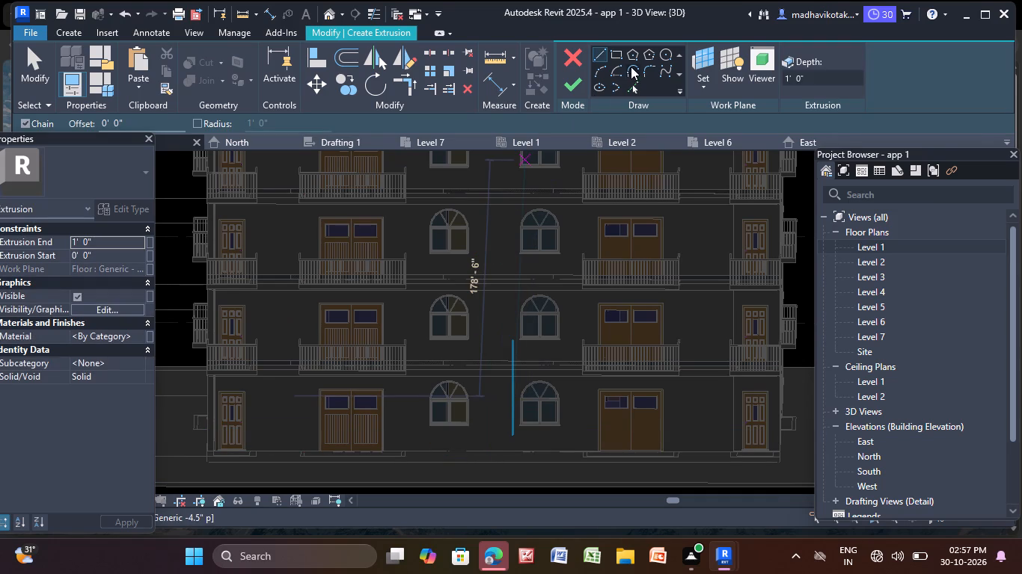
click(613, 52)
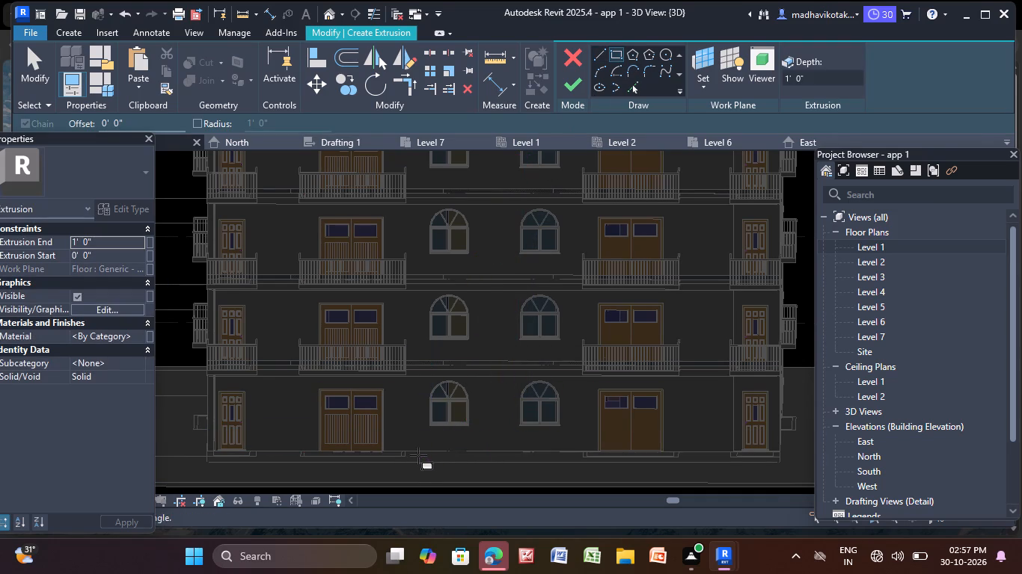
click(415, 451)
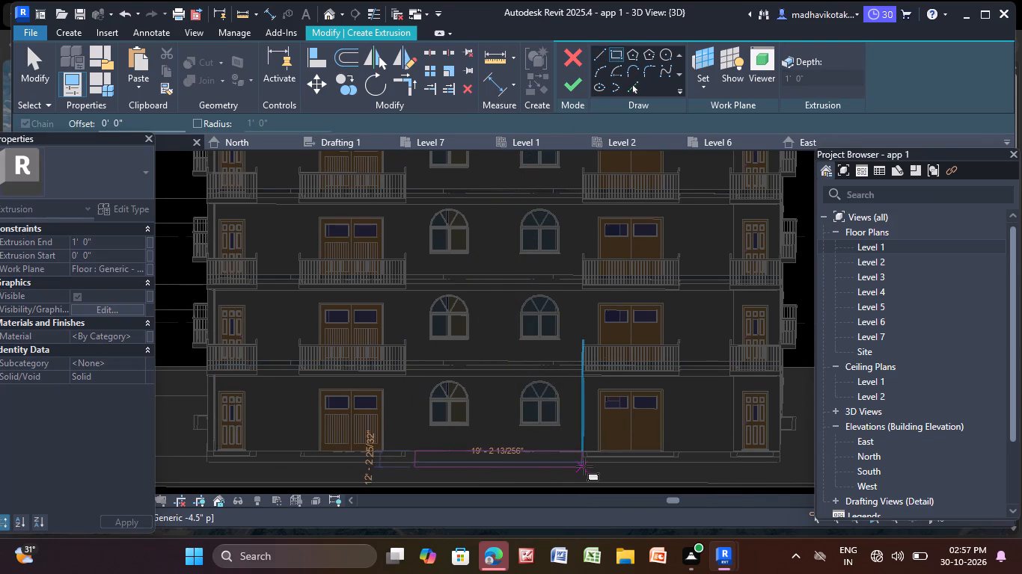
click(595, 485)
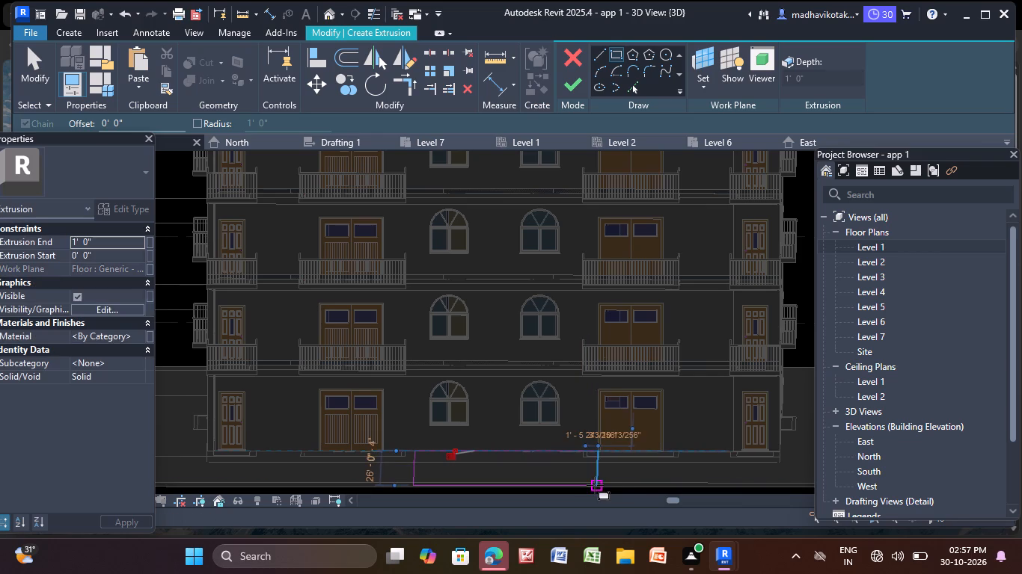
click(584, 81)
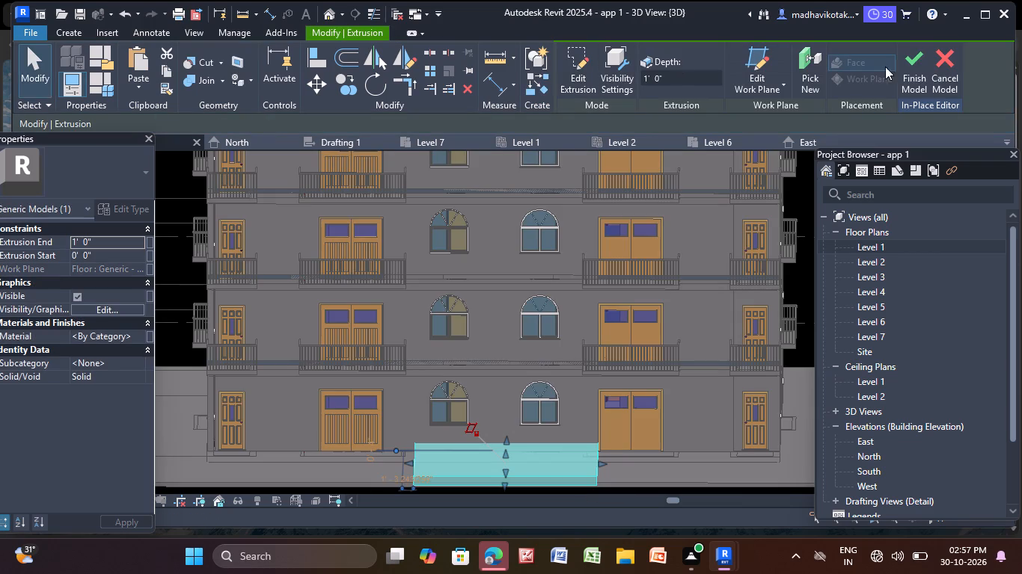
click(912, 64)
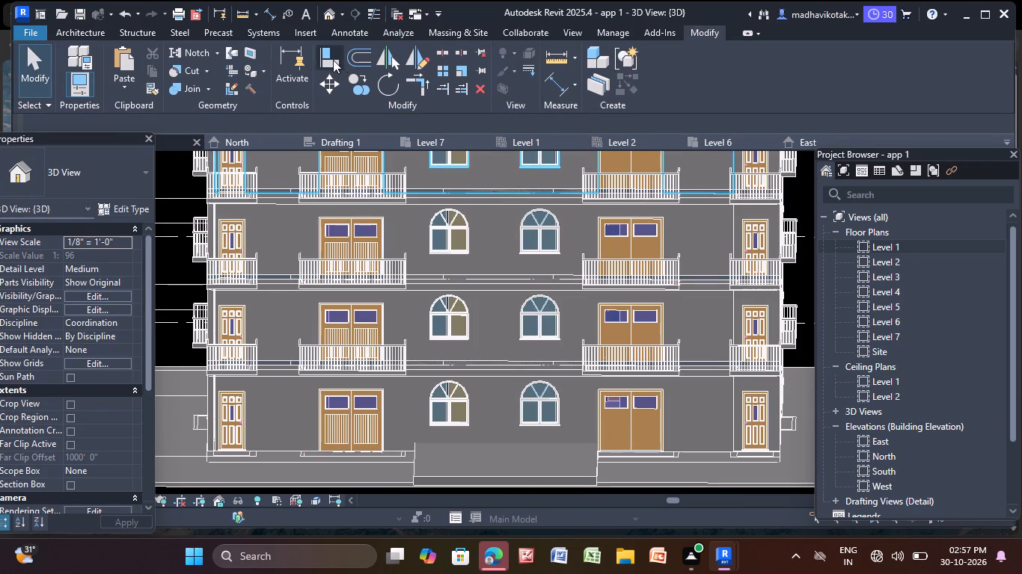
Shorten the new slab by moving its outer front edge back close to the wall, leaving a narrow strip under the arched windows.
scroll(484, 242, down, 3)
middle_drag(569, 439, 520, 464)
click(477, 387)
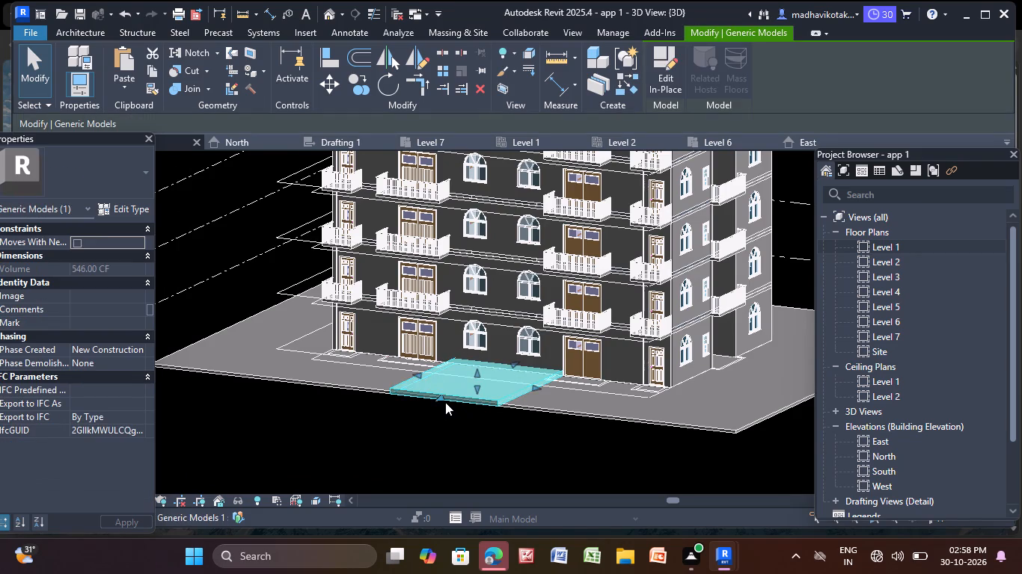
drag(441, 397, 484, 298)
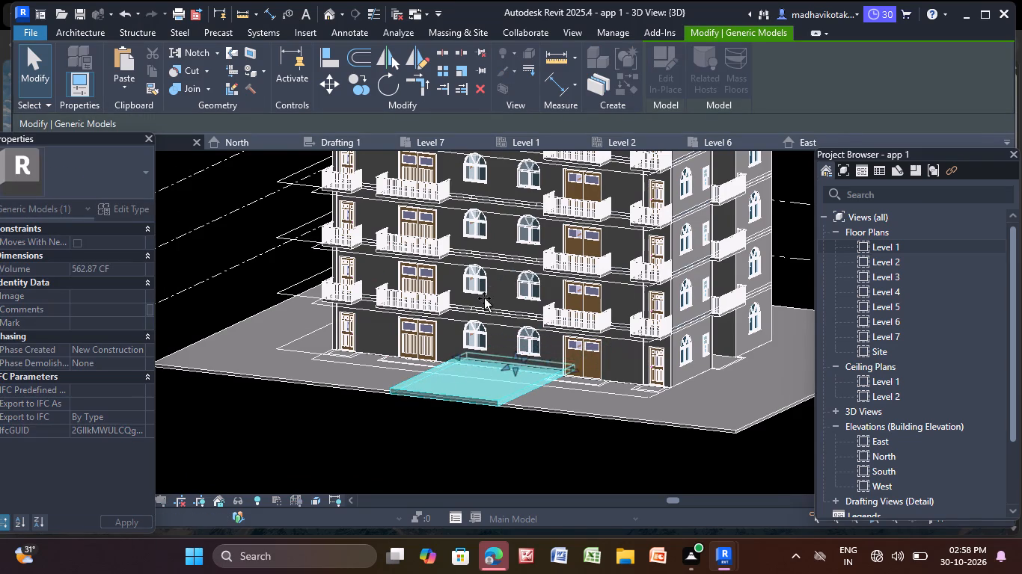
drag(484, 298, 479, 310)
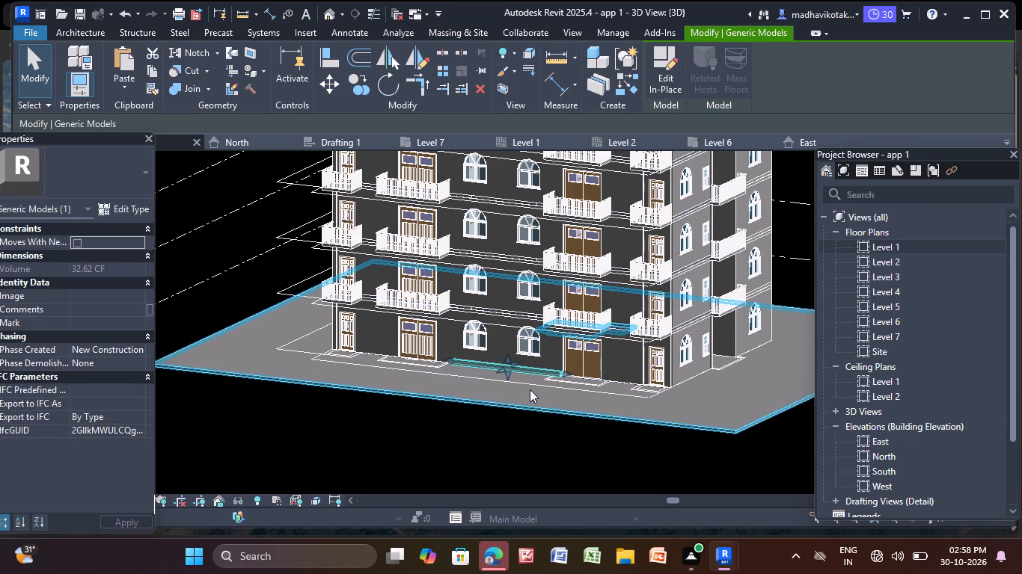
Raise the strip's top face to the floor line above, making a one-storey panel in front of the two arched windows.
shift+middle_drag(530, 389, 482, 417)
scroll(500, 370, up, 11)
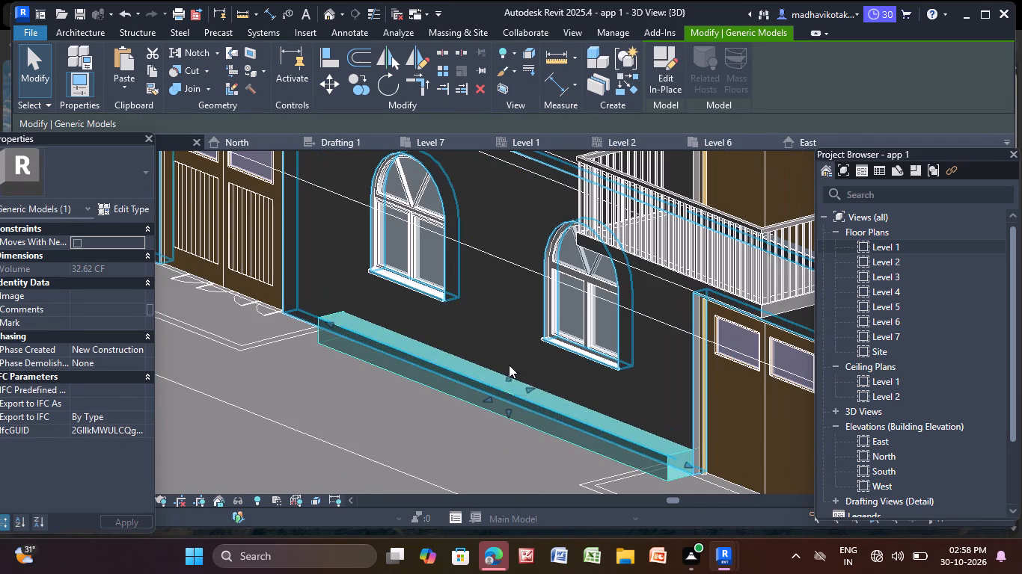
drag(507, 375, 540, 152)
scroll(555, 361, down, 4)
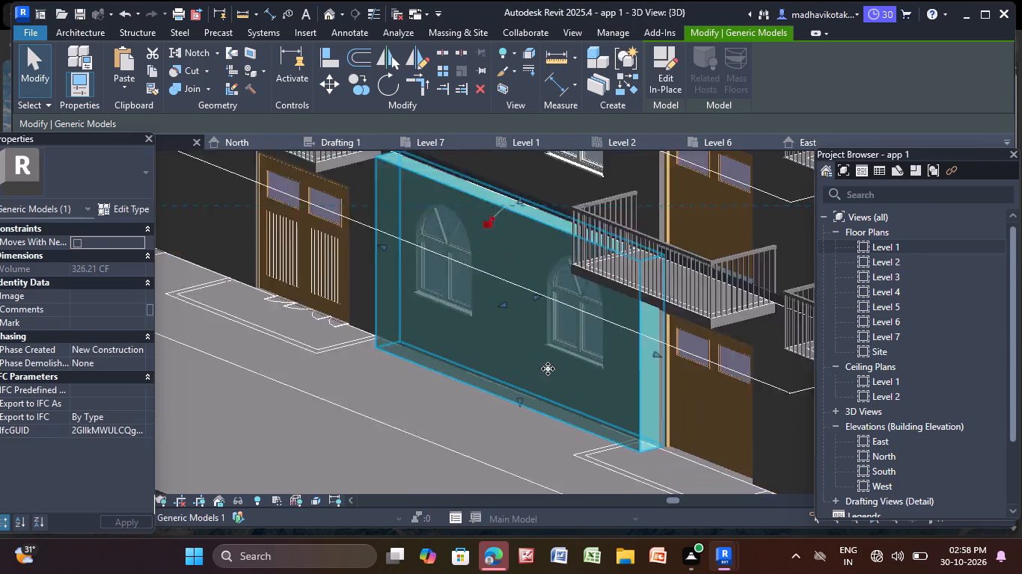
Adjust both side edges of the panel to meet the inner ends of the double-door balconies flanking the windows.
shift+middle_drag(520, 404, 606, 355)
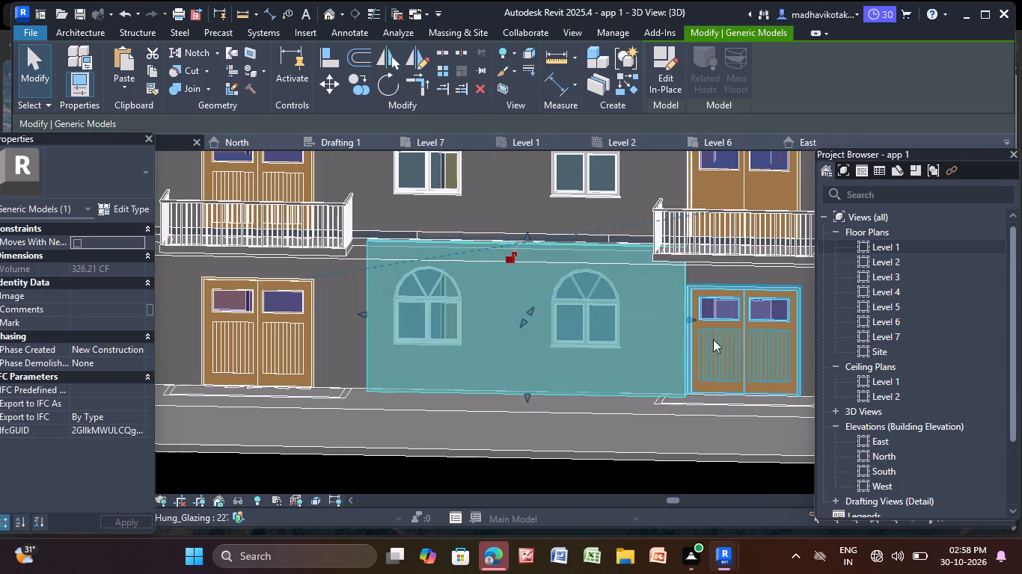
drag(688, 318, 658, 323)
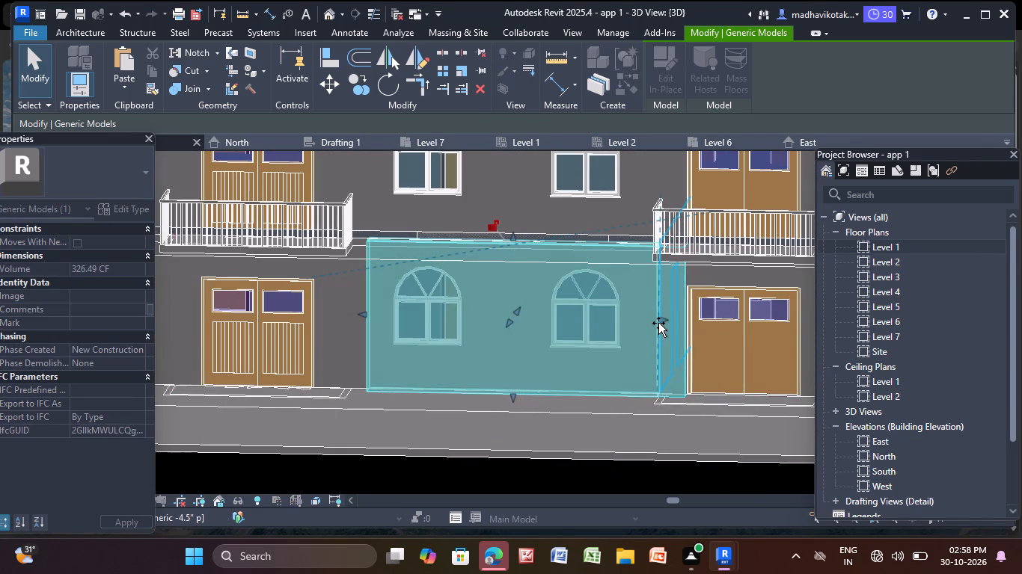
drag(658, 323, 651, 323)
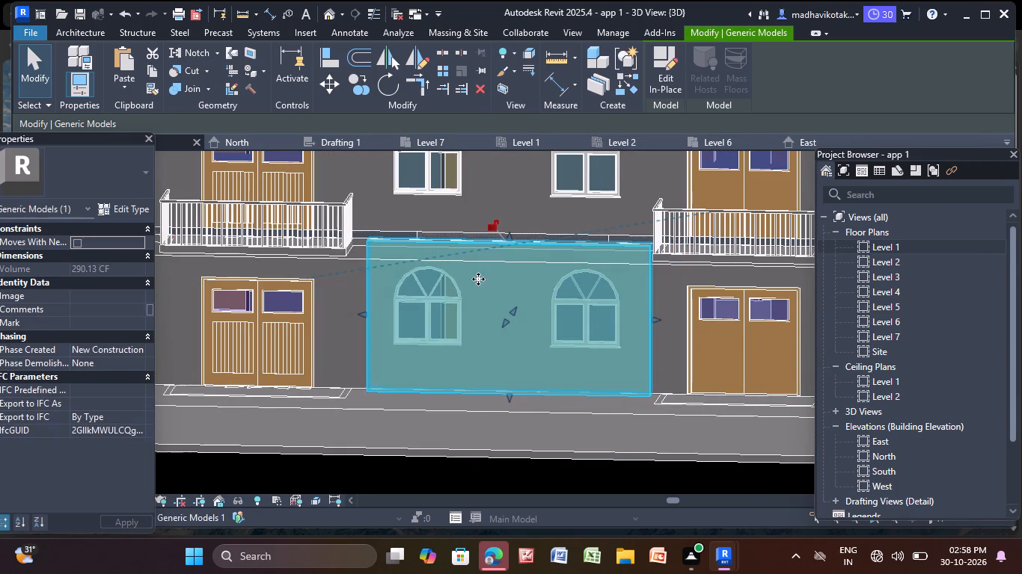
drag(360, 315, 353, 314)
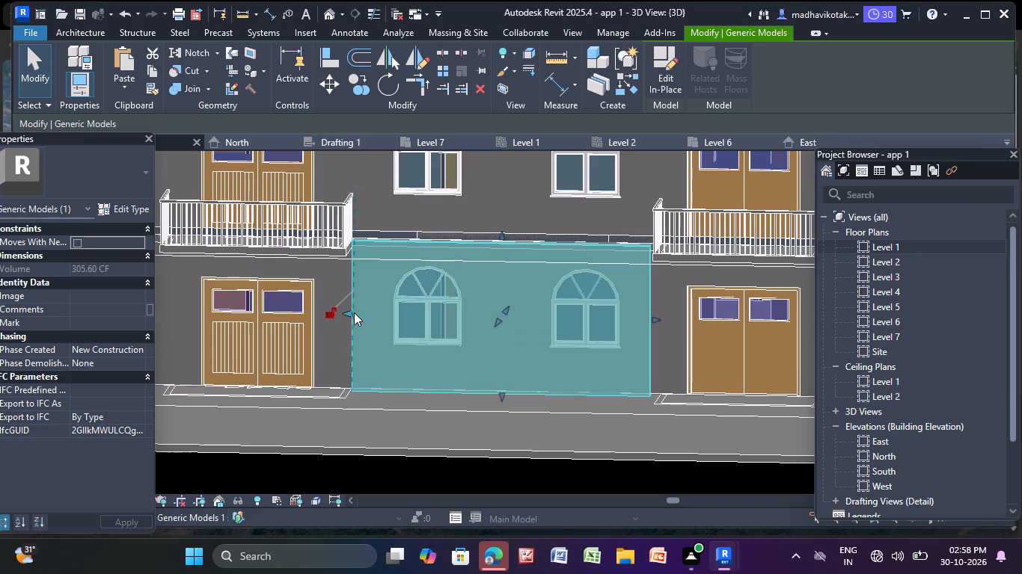
Raise the panel's top face from the first floor line to the roof eaves, covering the arched-window bay on all six storeys.
scroll(371, 262, down, 3)
middle_drag(373, 283, 349, 388)
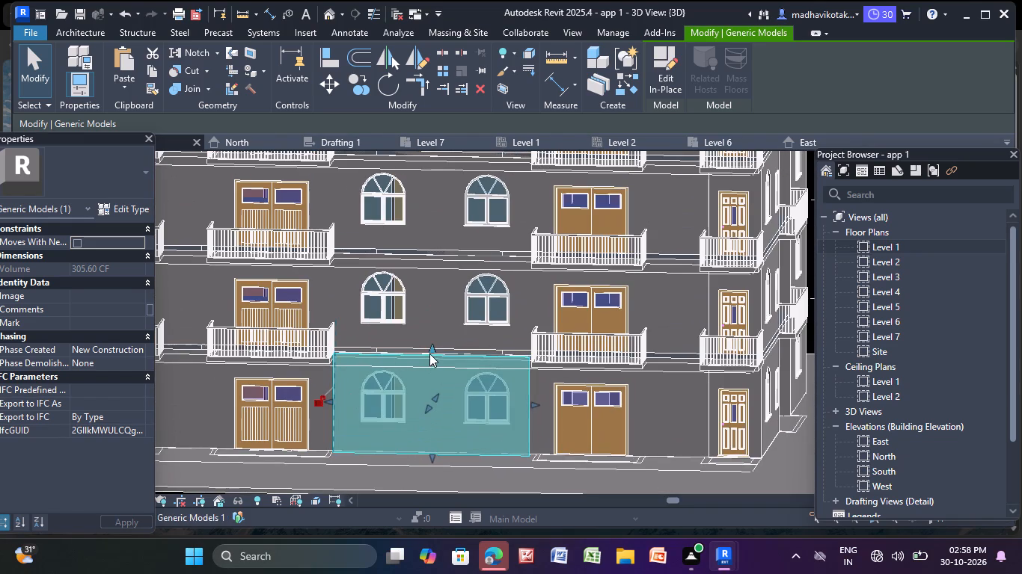
drag(430, 354, 428, 185)
middle_drag(406, 247, 406, 249)
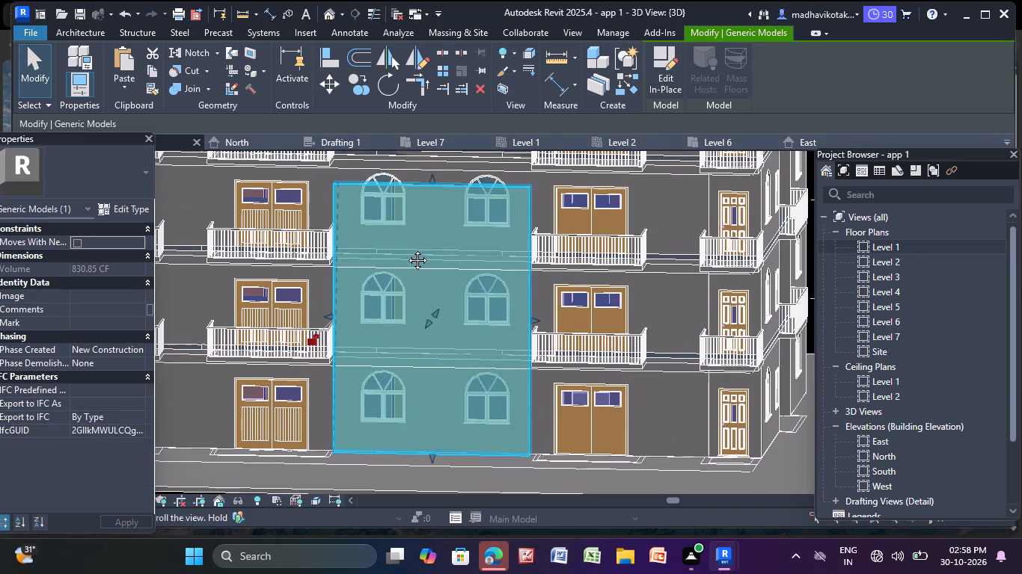
middle_drag(406, 249, 411, 433)
drag(438, 367, 421, 275)
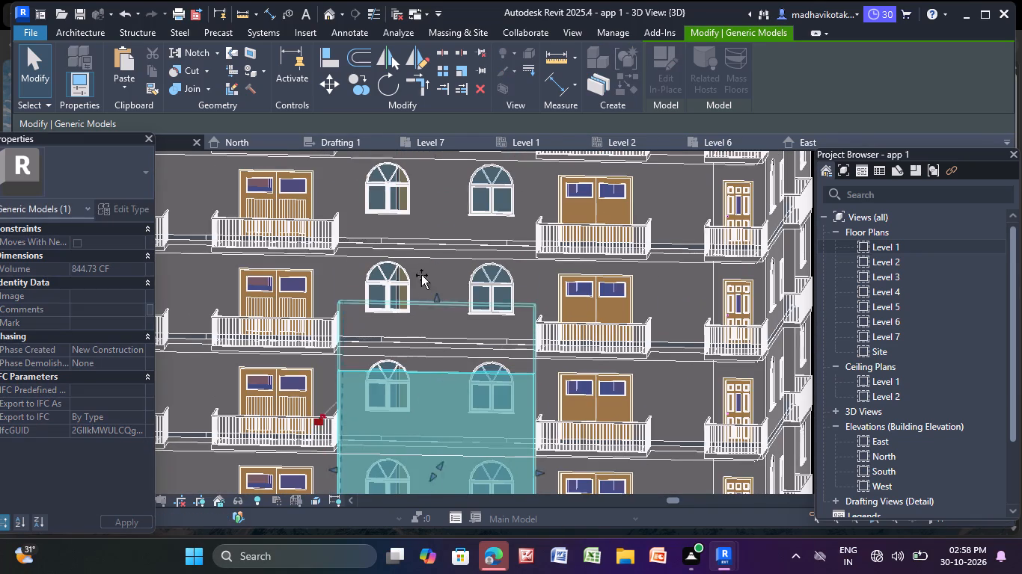
drag(421, 275, 421, 204)
scroll(417, 244, down, 3)
middle_drag(417, 251, 439, 411)
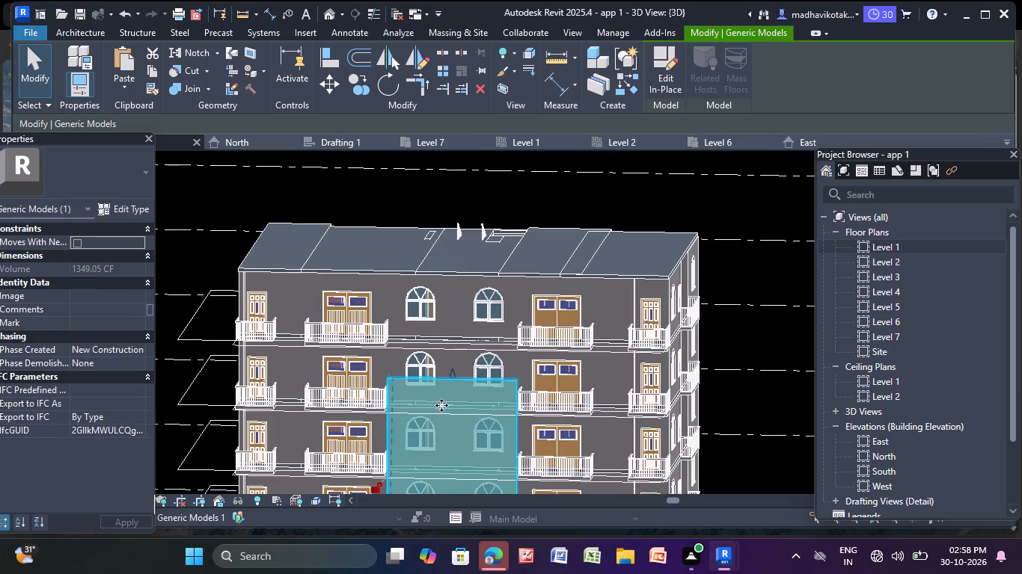
drag(452, 372, 460, 288)
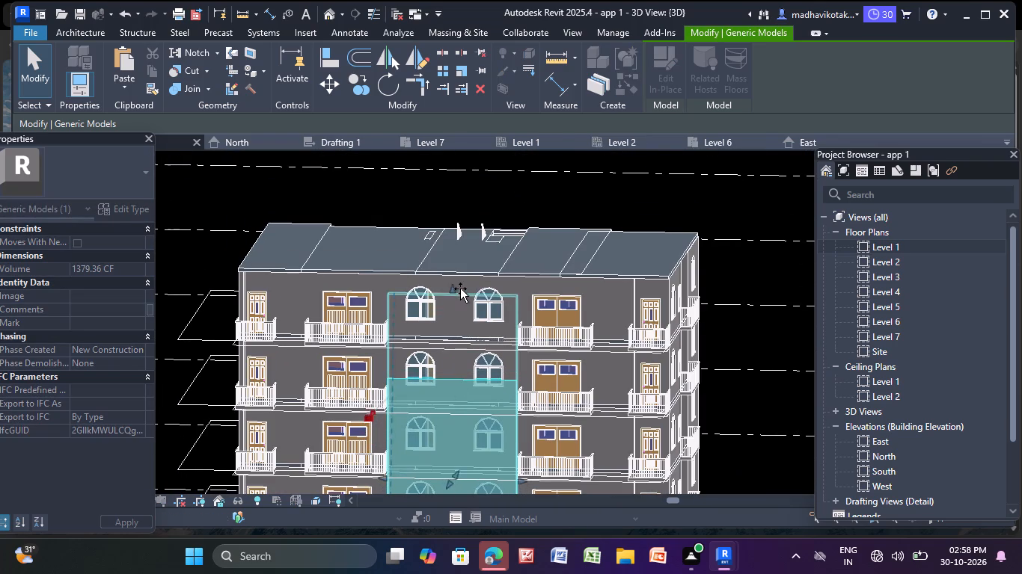
drag(460, 288, 453, 277)
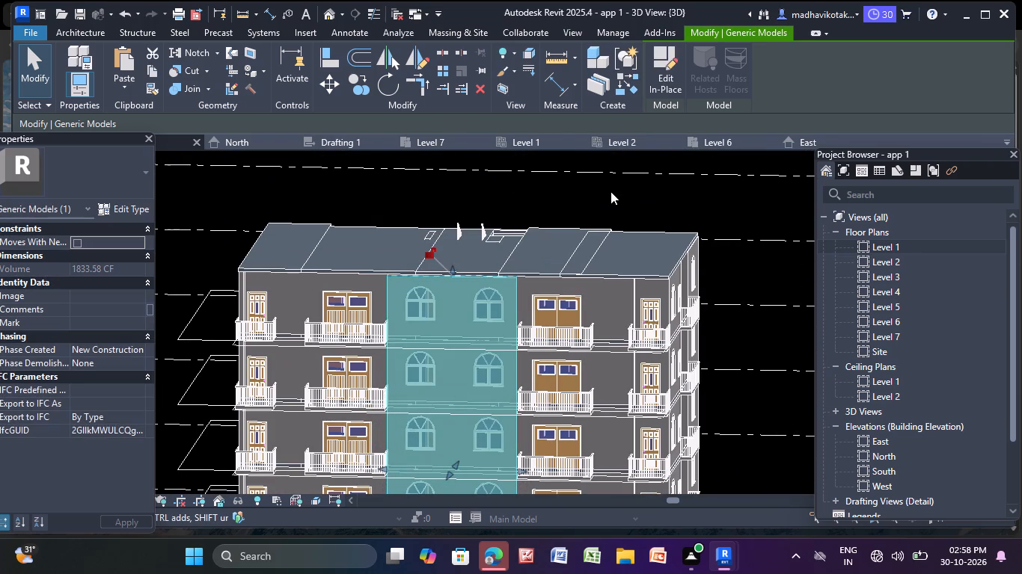
click(615, 188)
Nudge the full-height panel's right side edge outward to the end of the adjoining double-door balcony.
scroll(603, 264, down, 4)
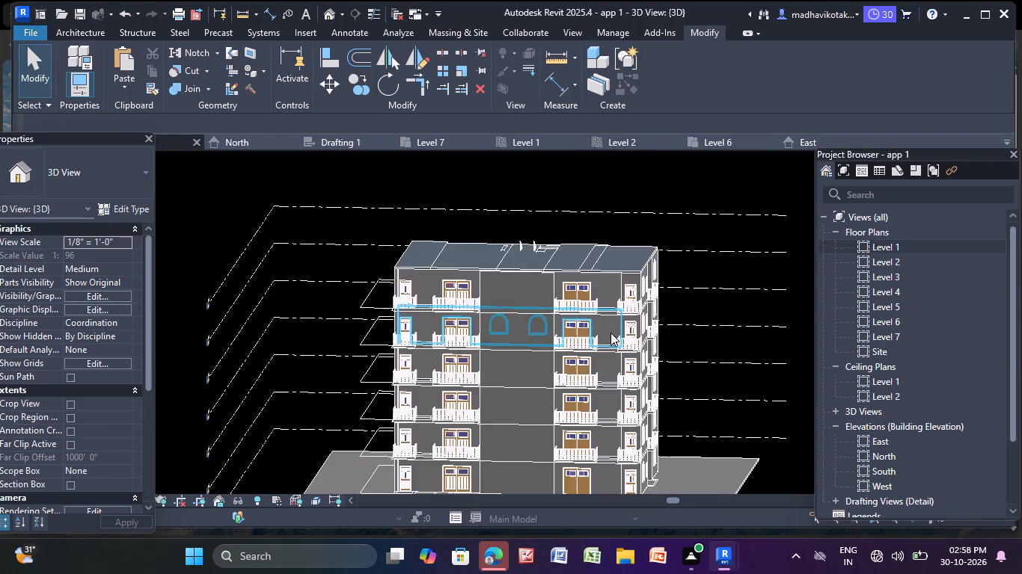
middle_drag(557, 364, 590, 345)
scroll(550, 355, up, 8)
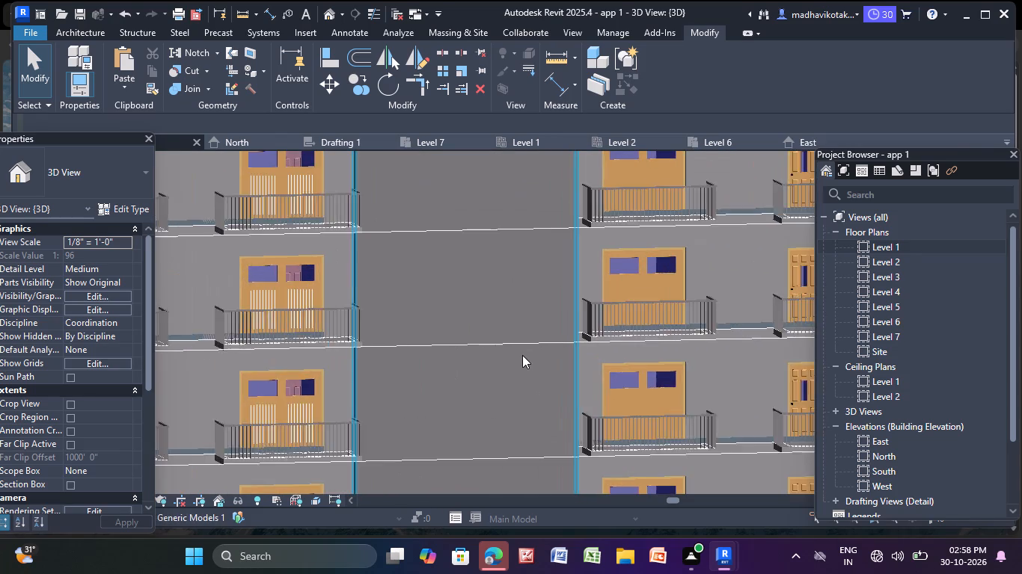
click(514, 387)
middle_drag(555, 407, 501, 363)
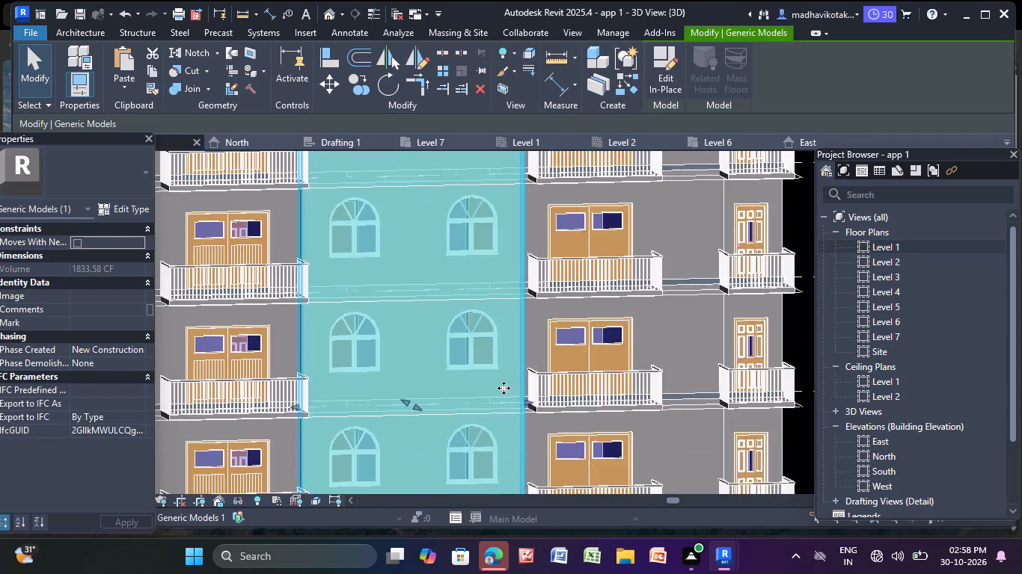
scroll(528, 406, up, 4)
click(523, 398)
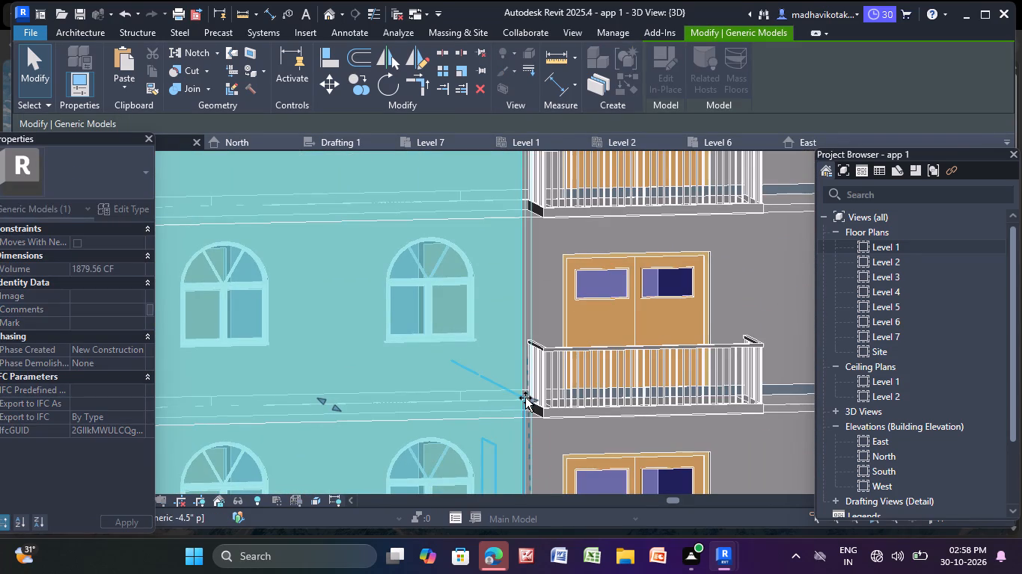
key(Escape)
Examine the full-height panel and its fit between the balconies from several angles.
scroll(470, 277, down, 5)
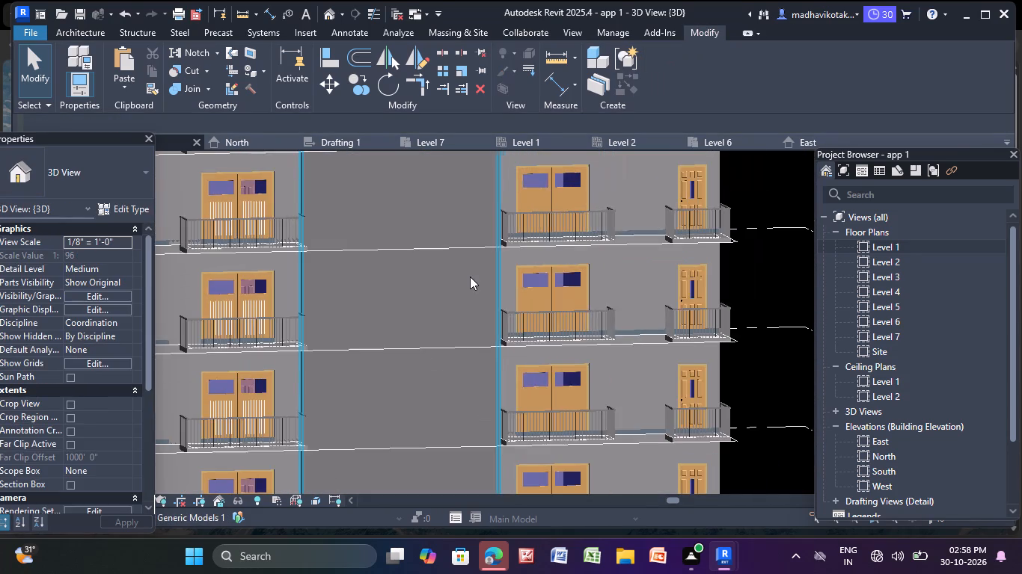
shift+middle_drag(608, 297, 571, 321)
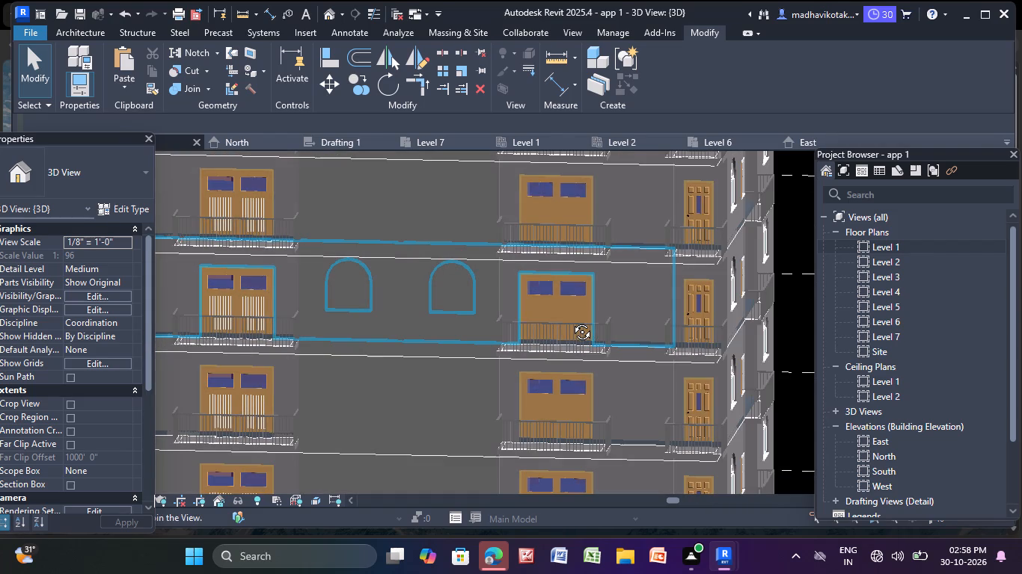
shift+middle_drag(571, 321, 557, 294)
scroll(557, 294, down, 3)
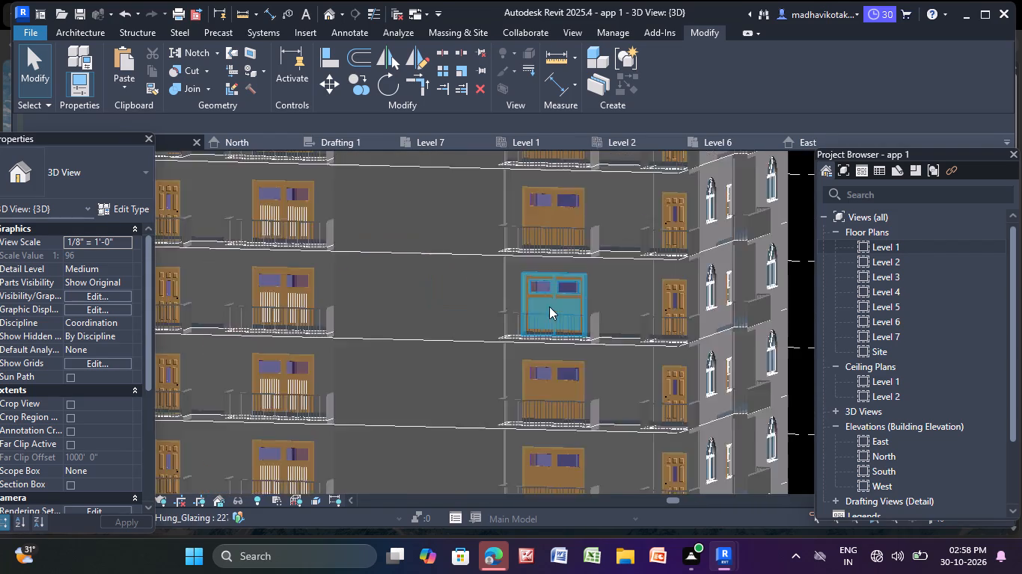
scroll(549, 306, down, 2)
scroll(474, 393, down, 2)
middle_drag(468, 401, 507, 398)
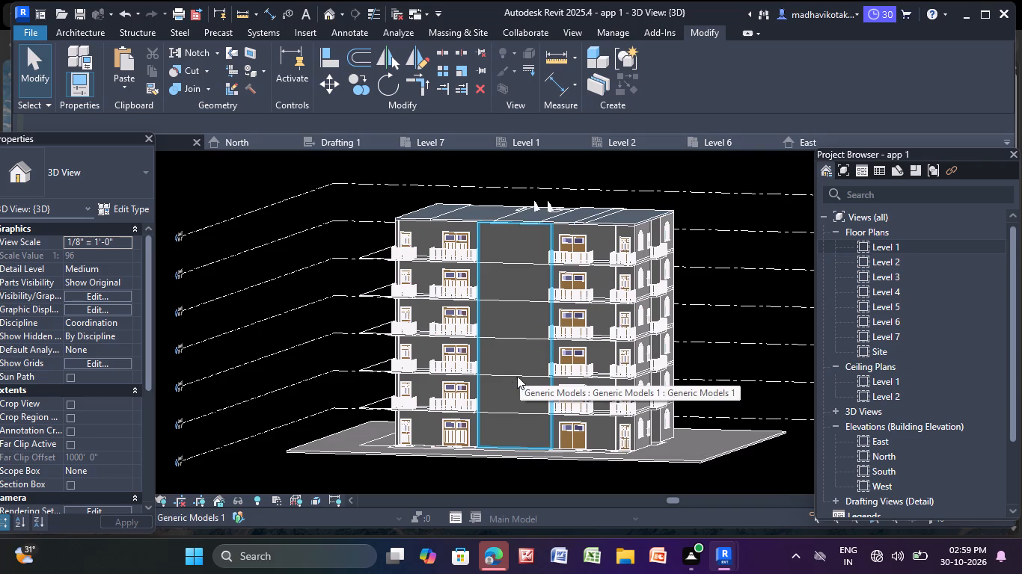
shift+middle_drag(510, 419, 504, 416)
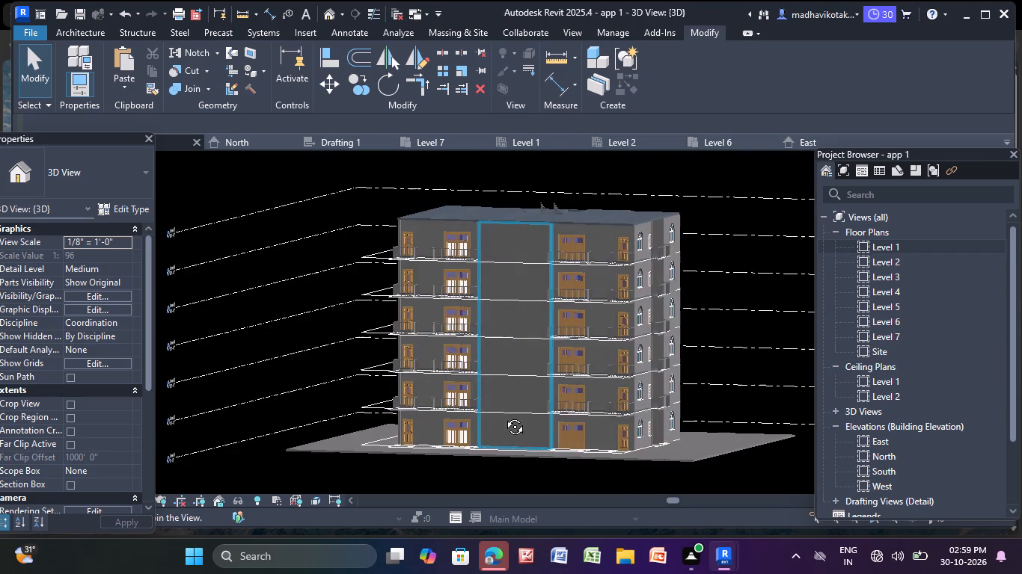
shift+middle_drag(504, 416, 531, 437)
Fine-tune the full-height panel's right side edge so it meets the inner end of the adjoining balconies without overlapping them.
scroll(540, 406, up, 1)
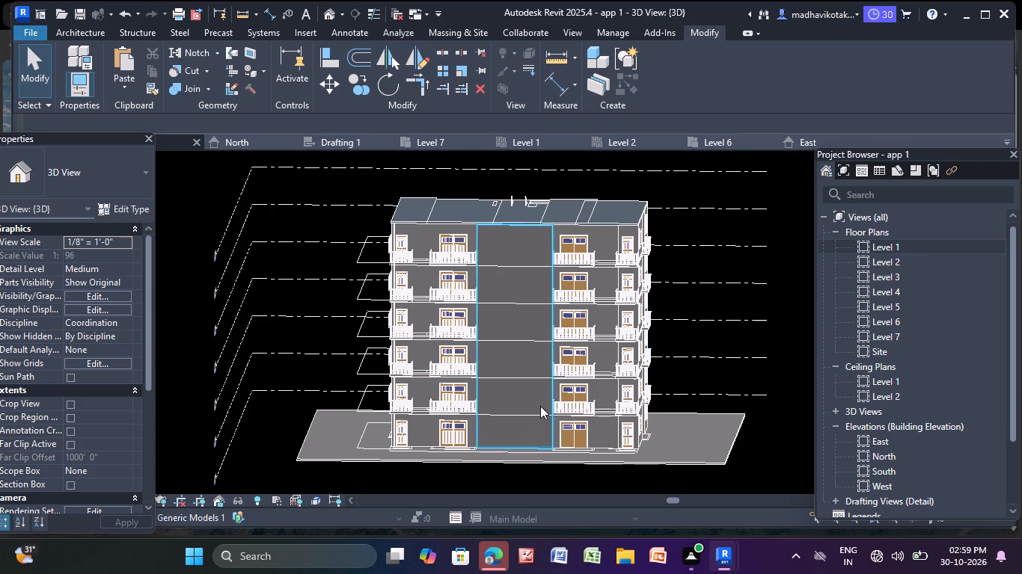
scroll(540, 406, up, 5)
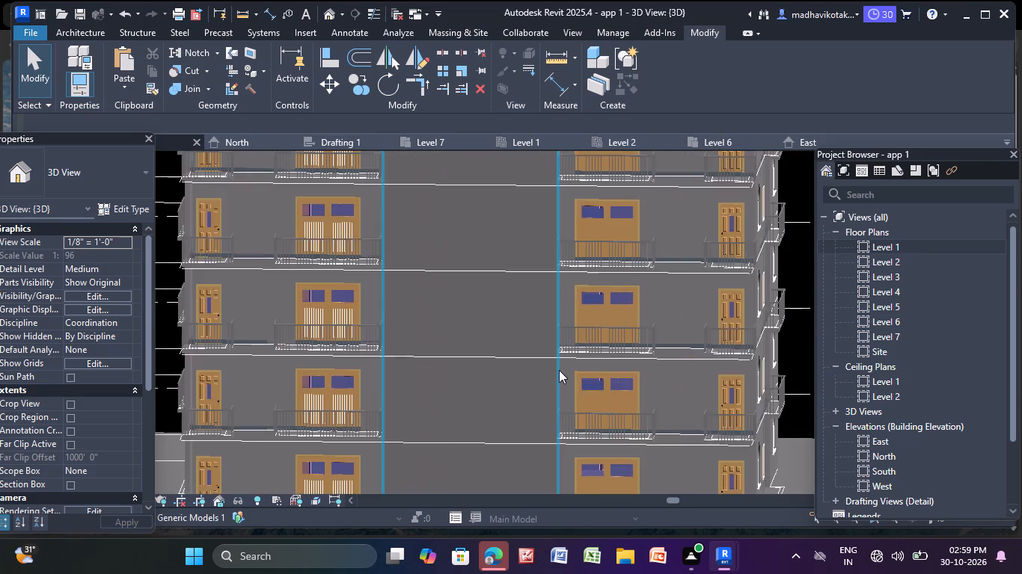
click(556, 368)
middle_drag(531, 348, 515, 398)
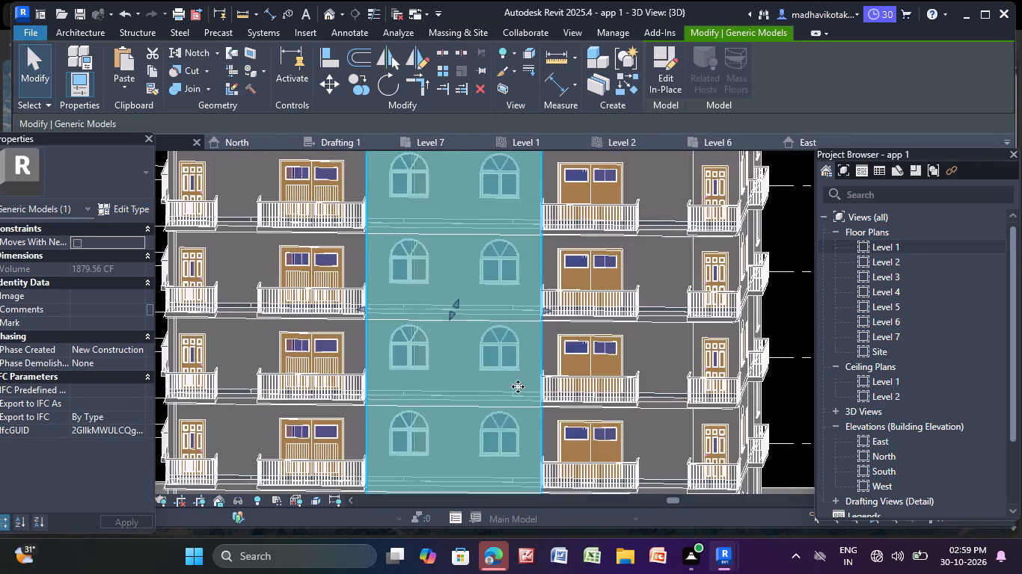
scroll(531, 333, up, 4)
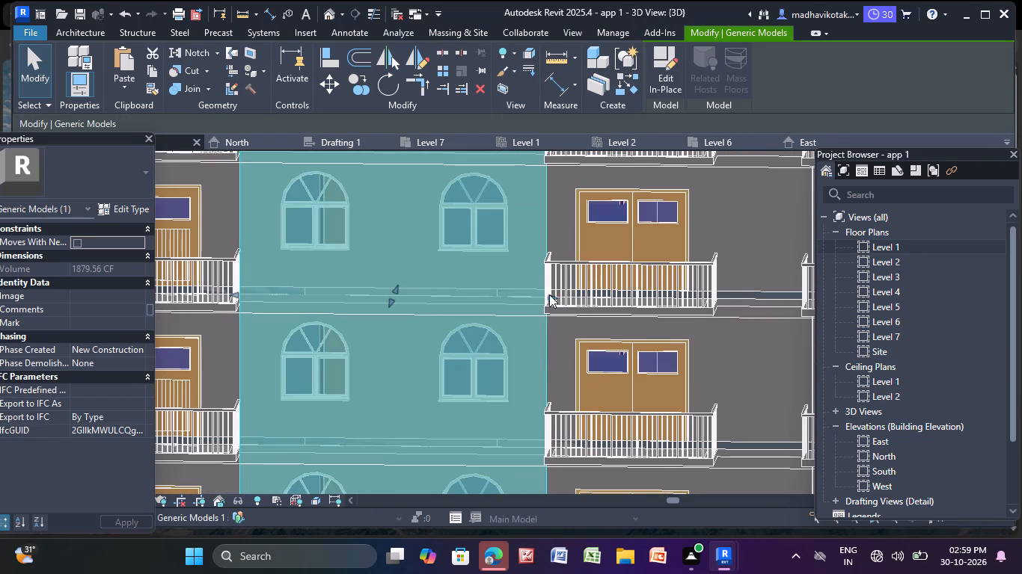
drag(547, 295, 540, 299)
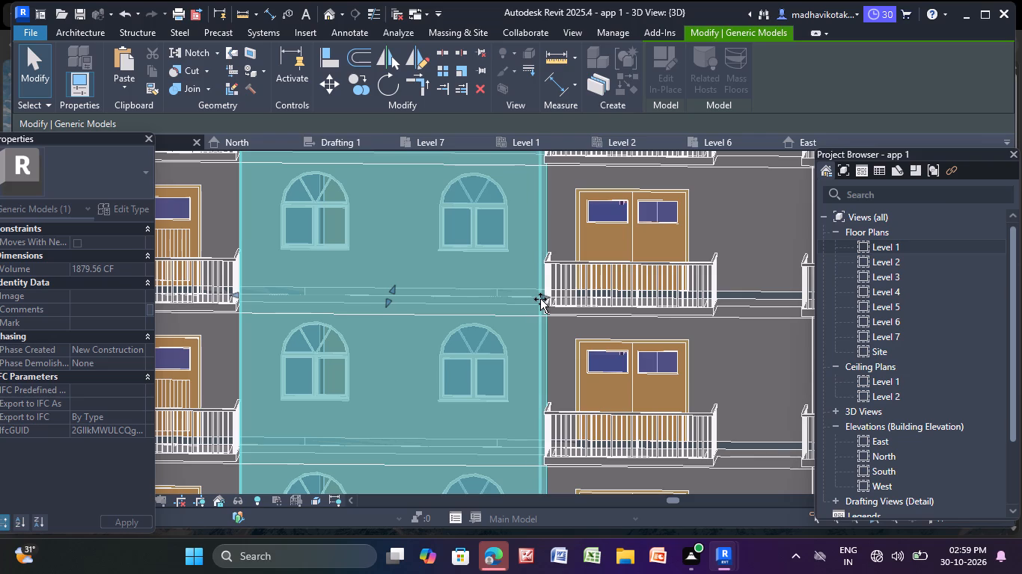
drag(540, 299, 538, 301)
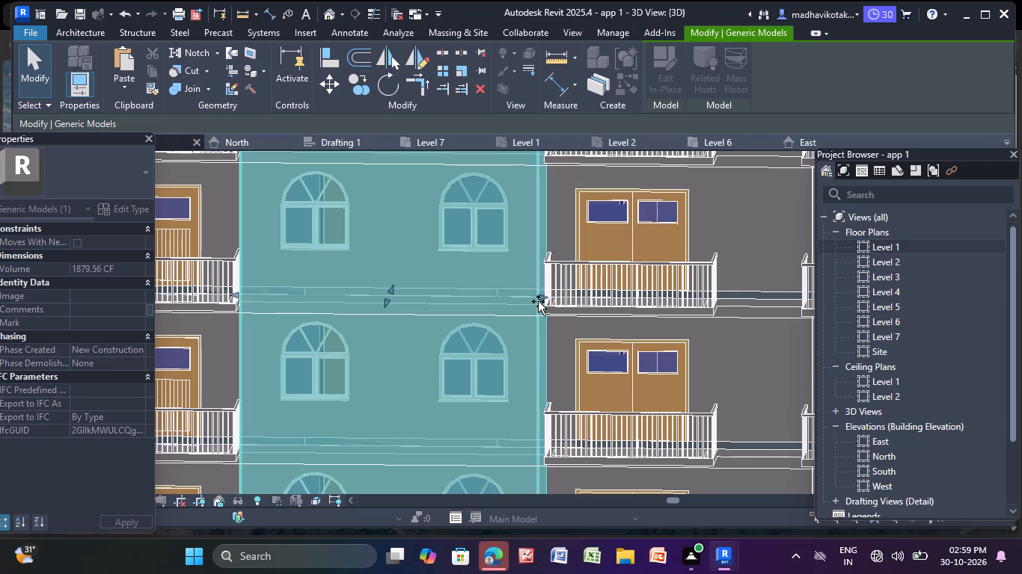
drag(538, 301, 539, 299)
scroll(539, 299, up, 3)
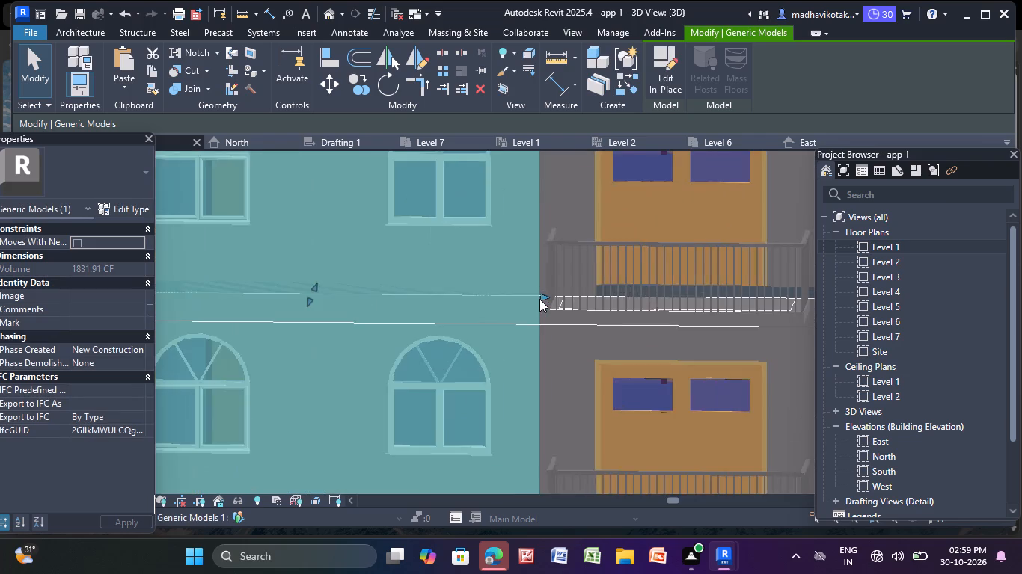
scroll(539, 299, down, 5)
middle_drag(539, 299, 536, 386)
click(522, 357)
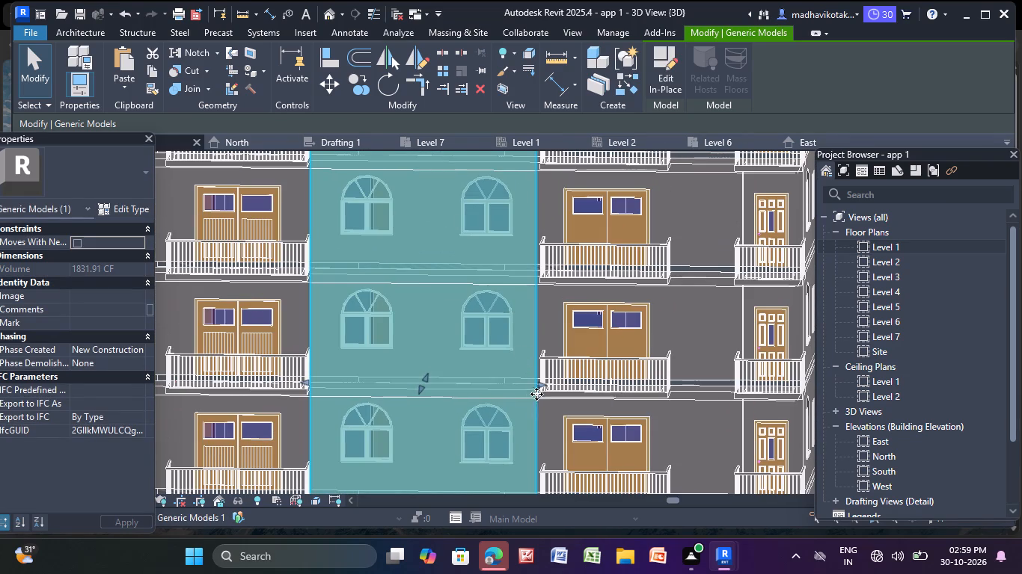
scroll(542, 390, up, 4)
click(533, 380)
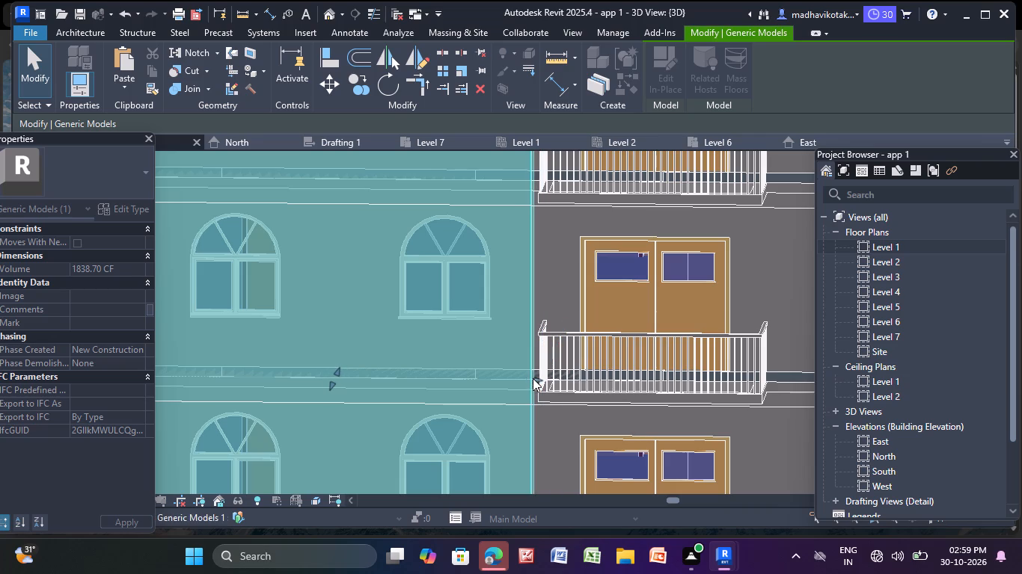
scroll(533, 378, up, 4)
click(536, 380)
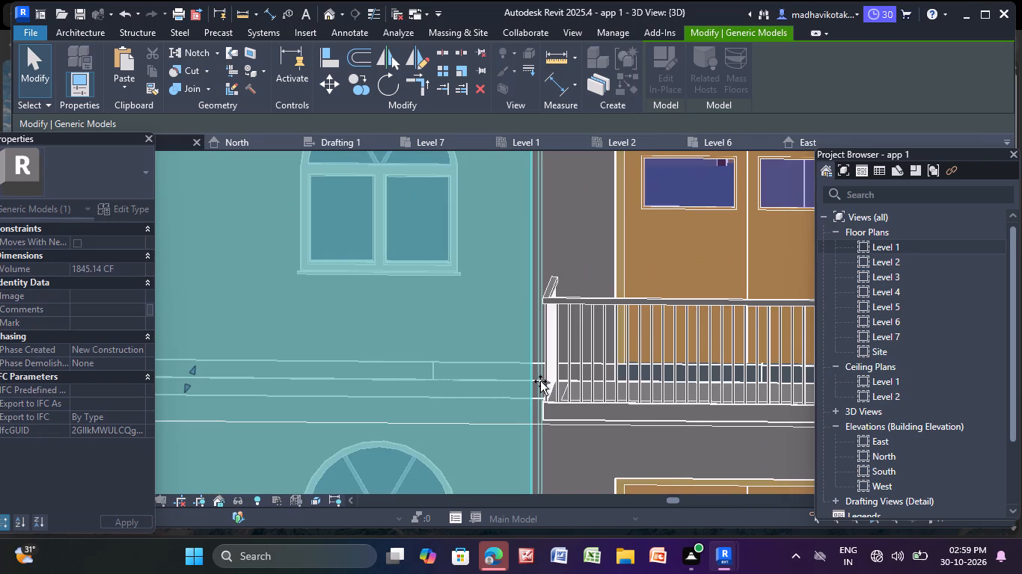
scroll(539, 383, up, 8)
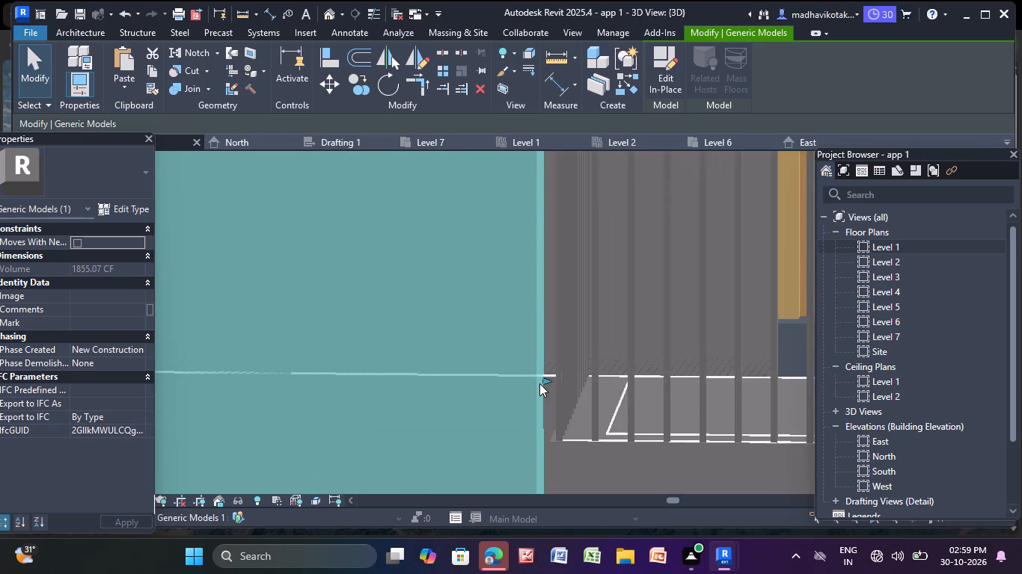
click(545, 374)
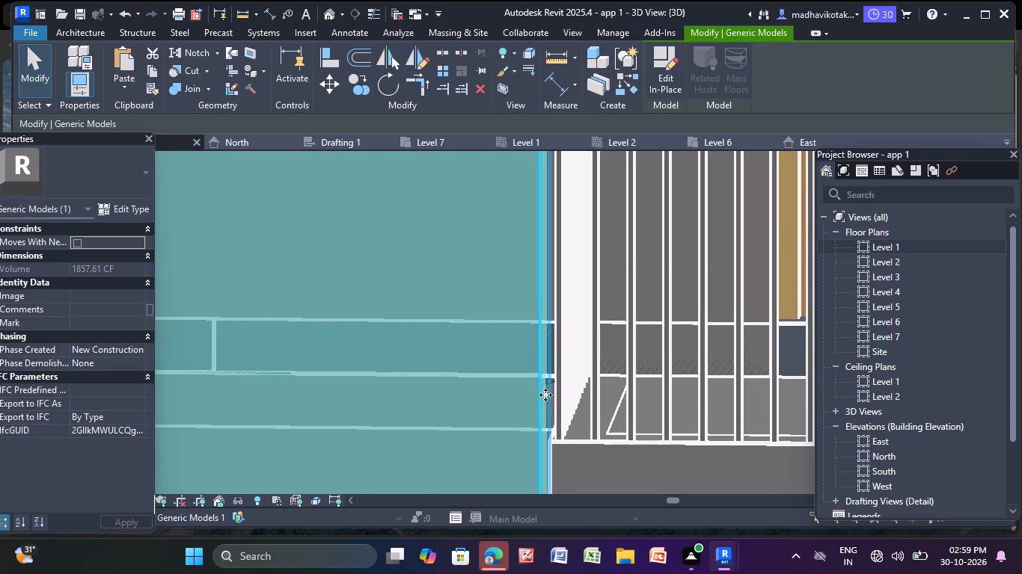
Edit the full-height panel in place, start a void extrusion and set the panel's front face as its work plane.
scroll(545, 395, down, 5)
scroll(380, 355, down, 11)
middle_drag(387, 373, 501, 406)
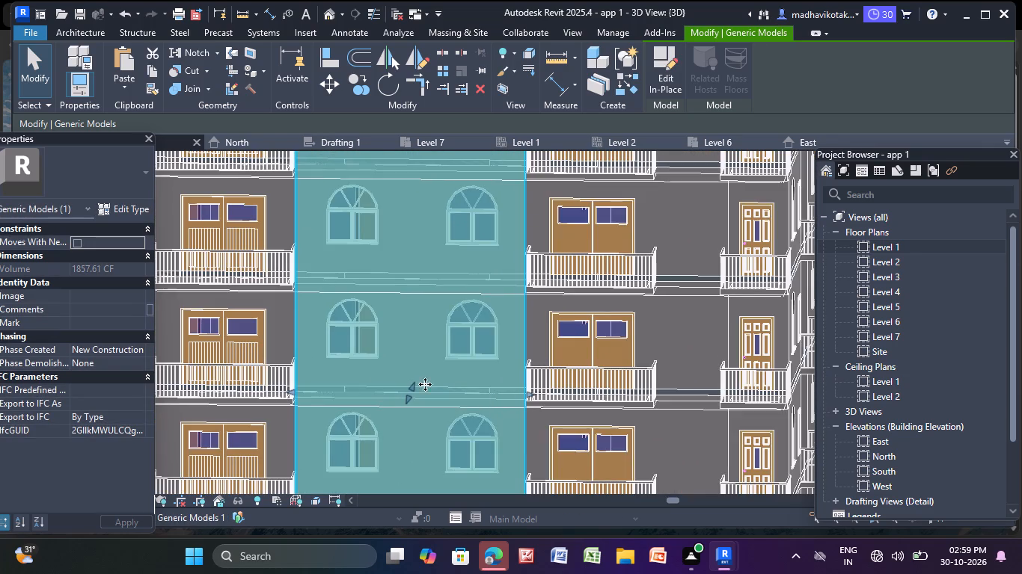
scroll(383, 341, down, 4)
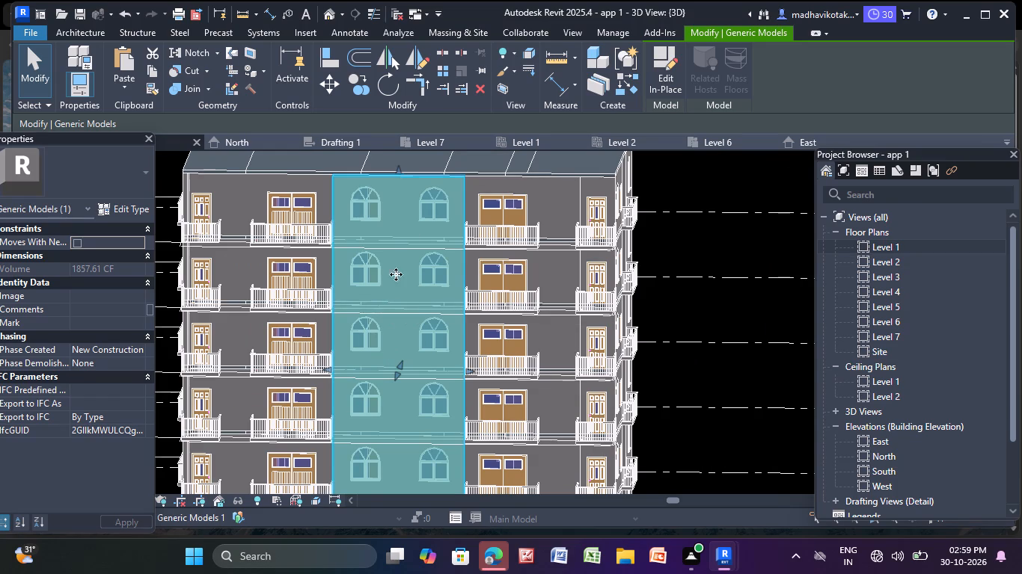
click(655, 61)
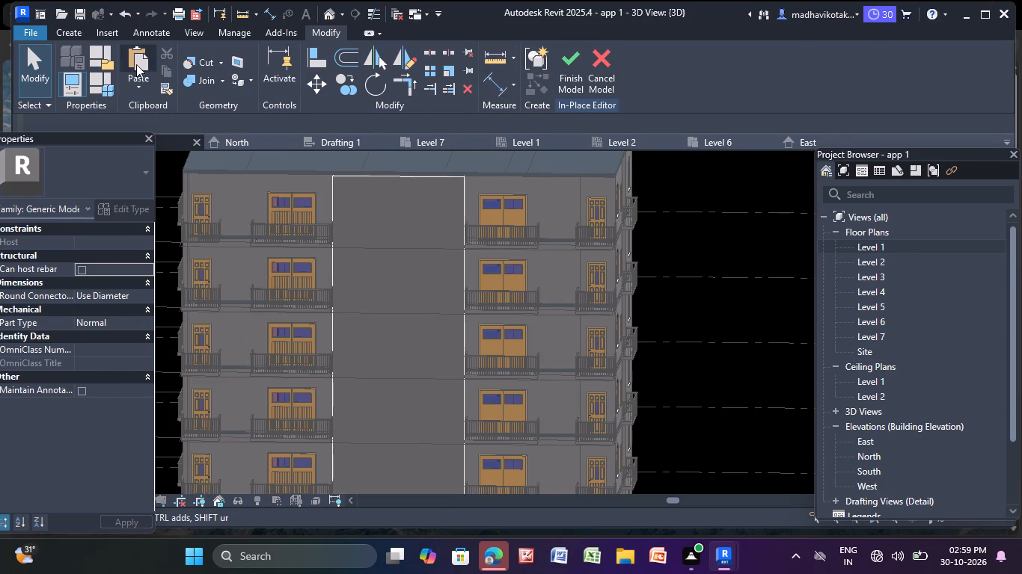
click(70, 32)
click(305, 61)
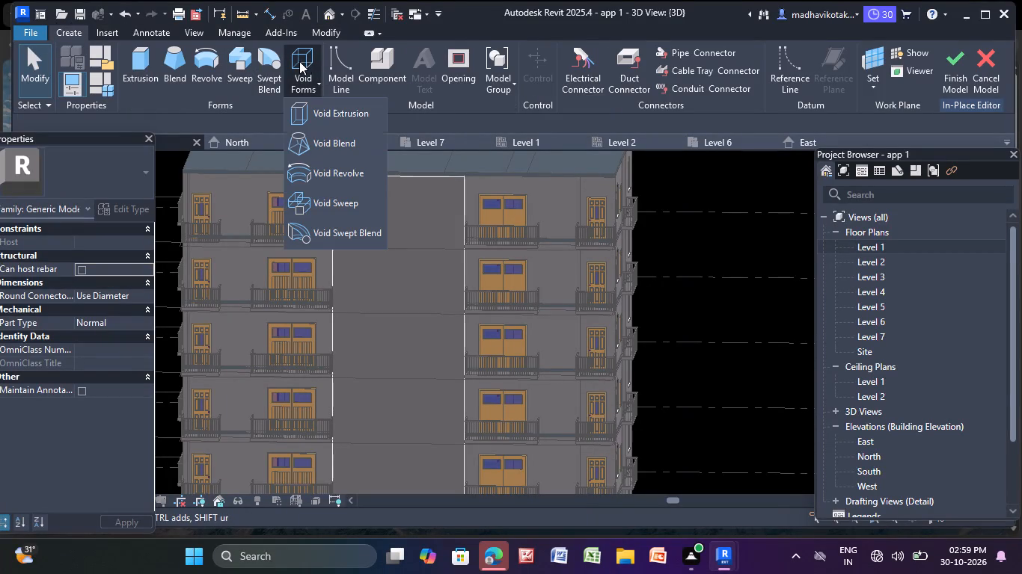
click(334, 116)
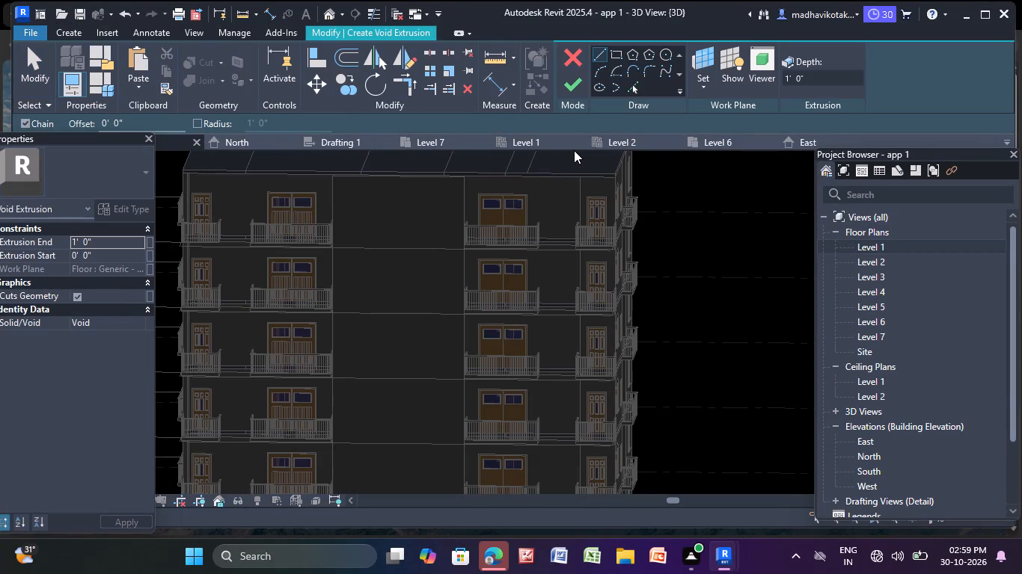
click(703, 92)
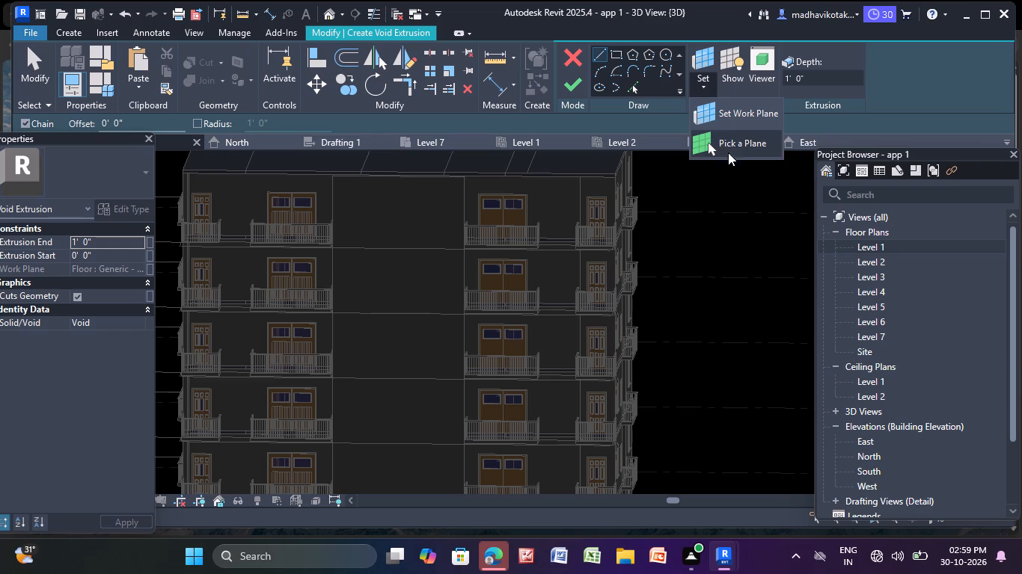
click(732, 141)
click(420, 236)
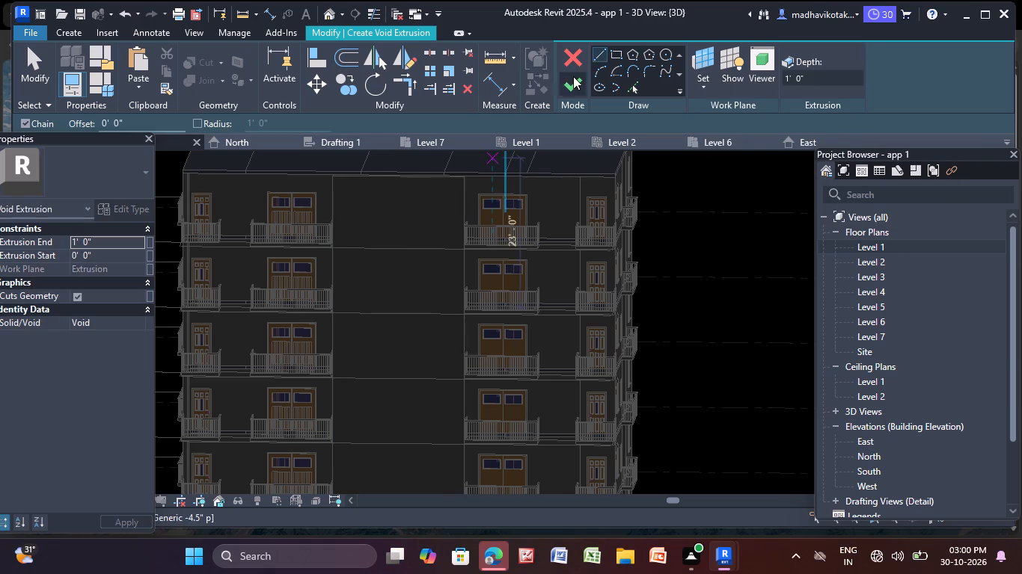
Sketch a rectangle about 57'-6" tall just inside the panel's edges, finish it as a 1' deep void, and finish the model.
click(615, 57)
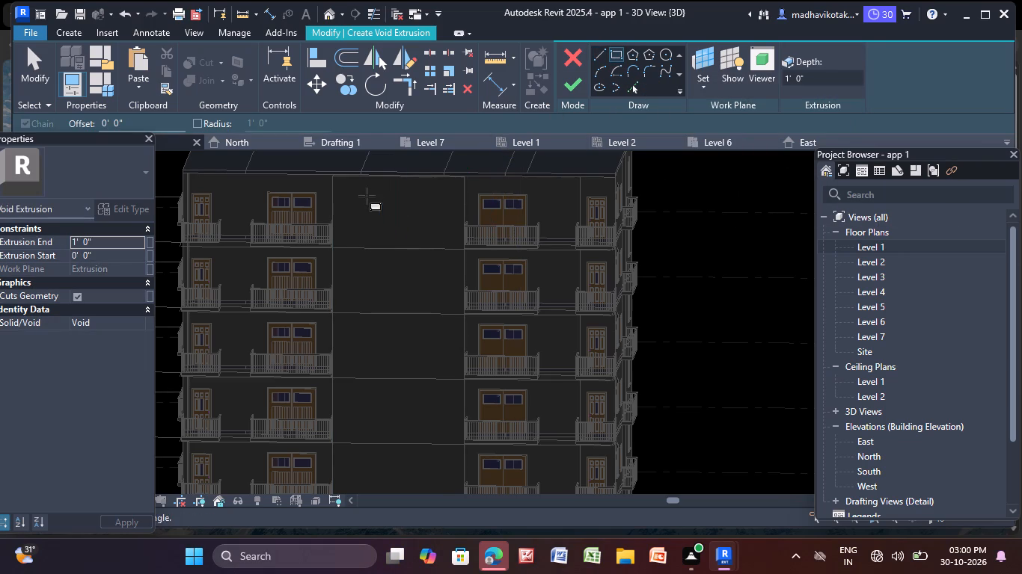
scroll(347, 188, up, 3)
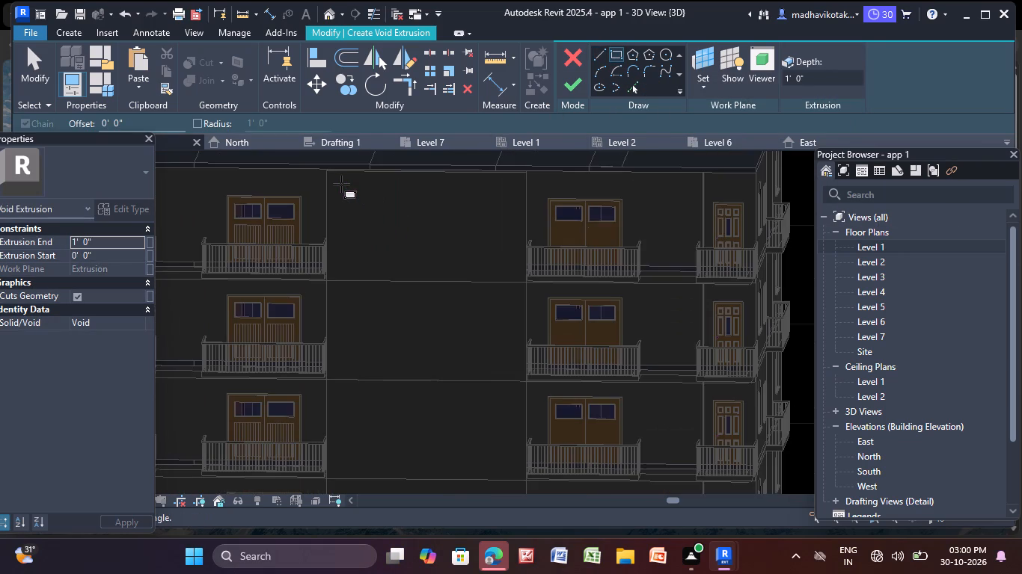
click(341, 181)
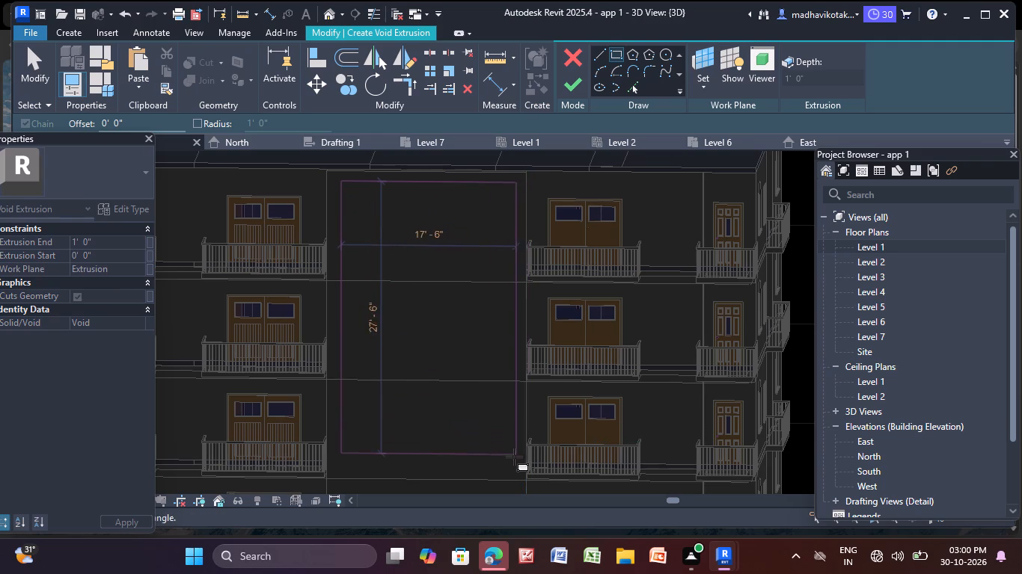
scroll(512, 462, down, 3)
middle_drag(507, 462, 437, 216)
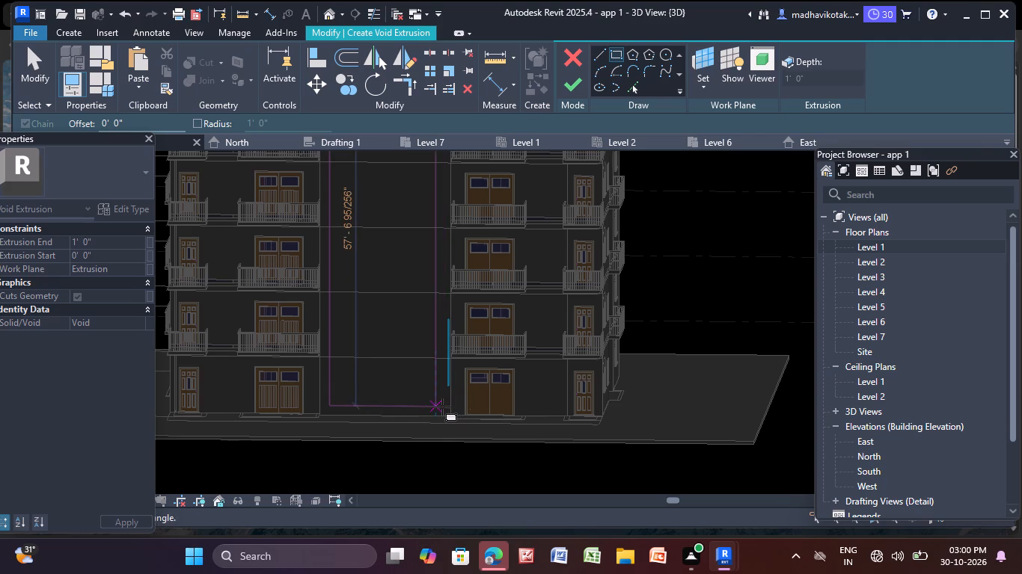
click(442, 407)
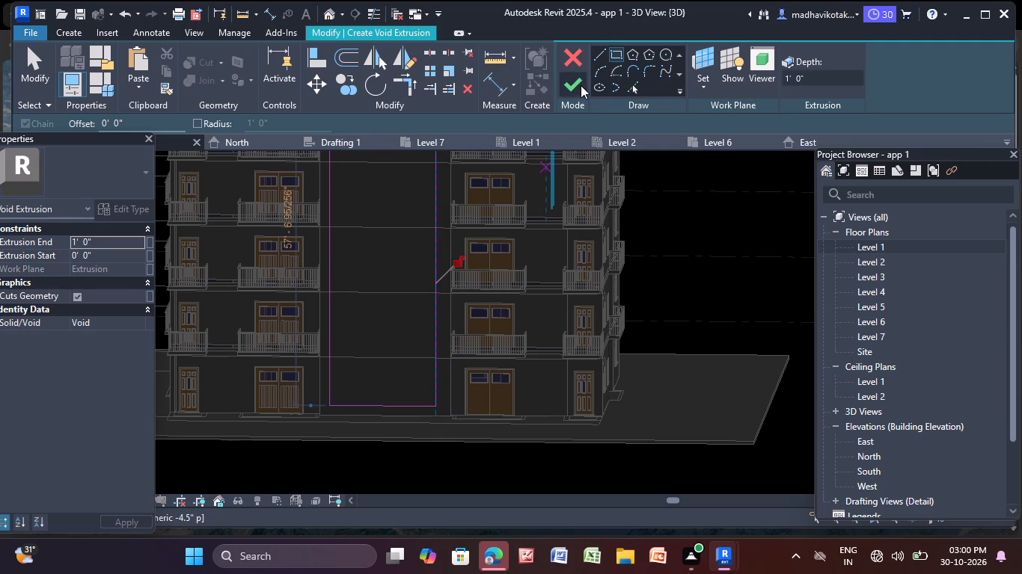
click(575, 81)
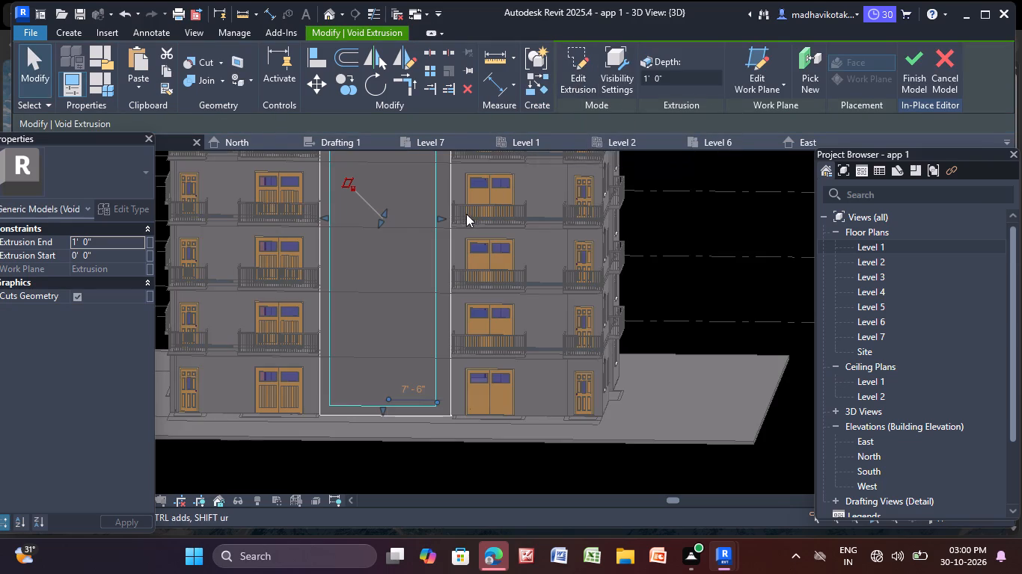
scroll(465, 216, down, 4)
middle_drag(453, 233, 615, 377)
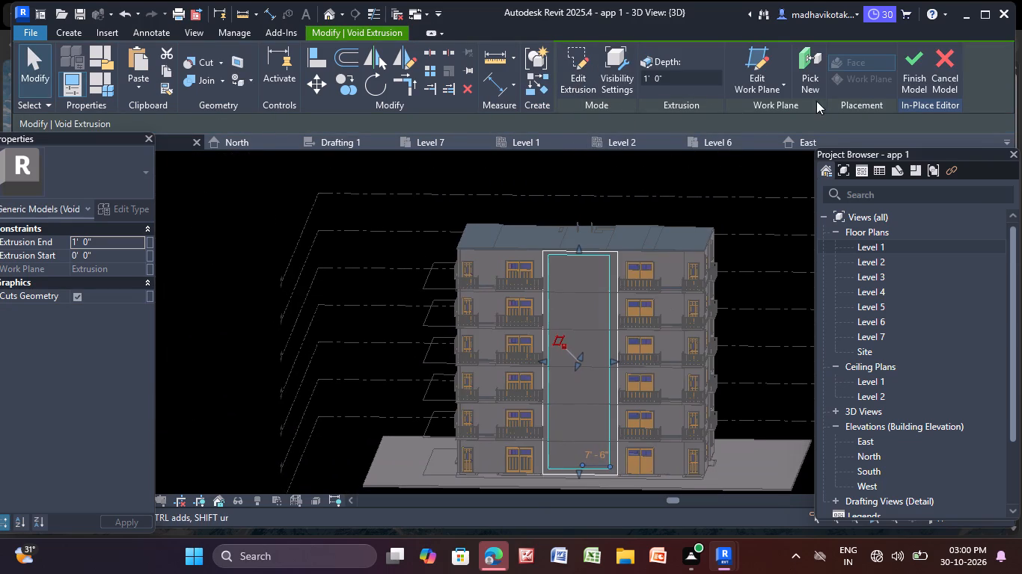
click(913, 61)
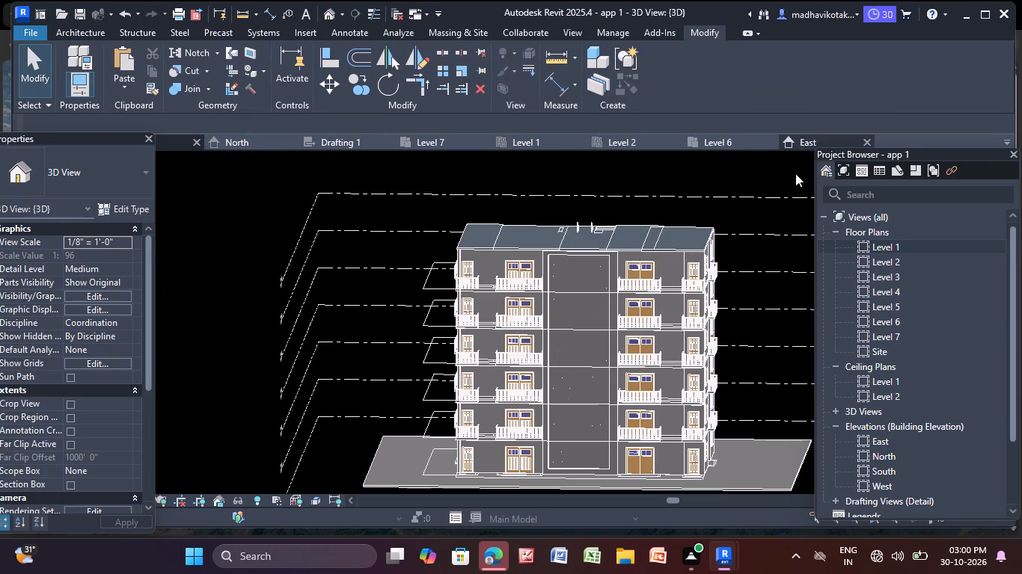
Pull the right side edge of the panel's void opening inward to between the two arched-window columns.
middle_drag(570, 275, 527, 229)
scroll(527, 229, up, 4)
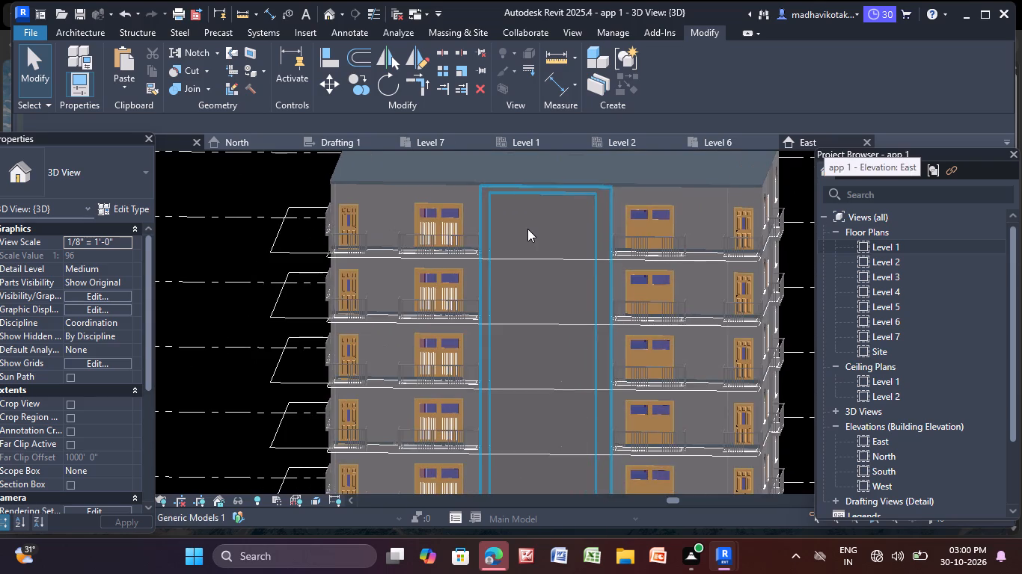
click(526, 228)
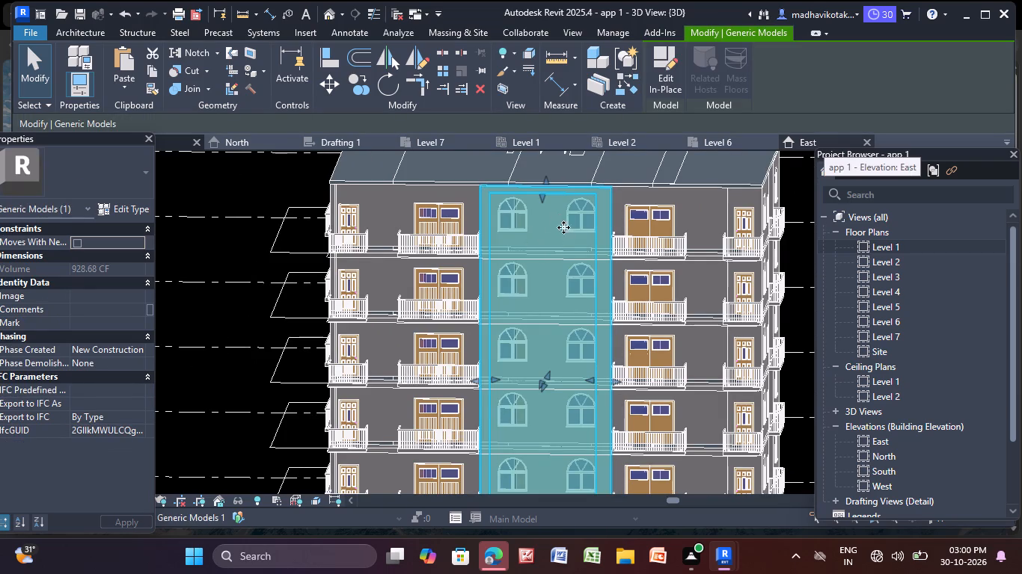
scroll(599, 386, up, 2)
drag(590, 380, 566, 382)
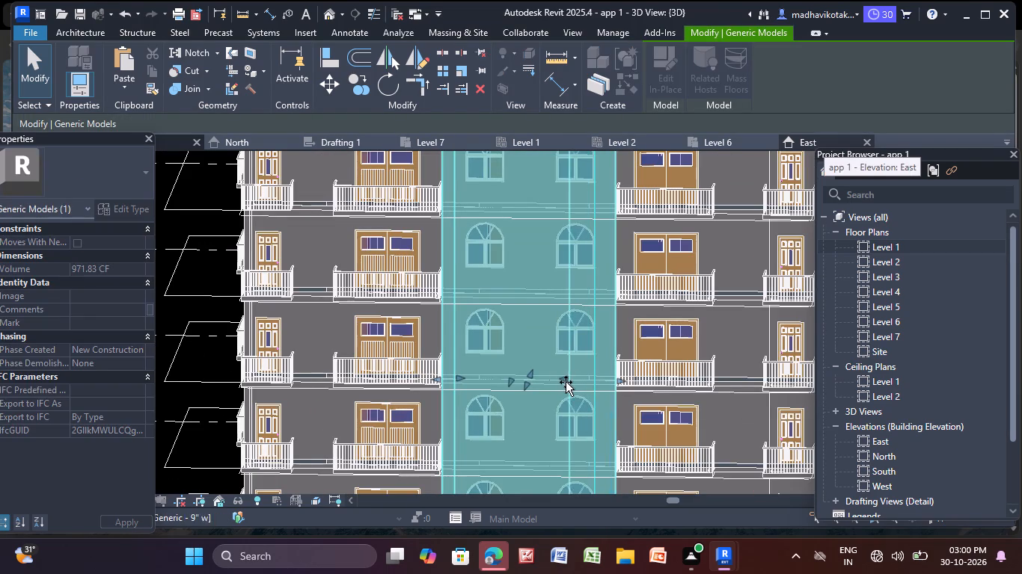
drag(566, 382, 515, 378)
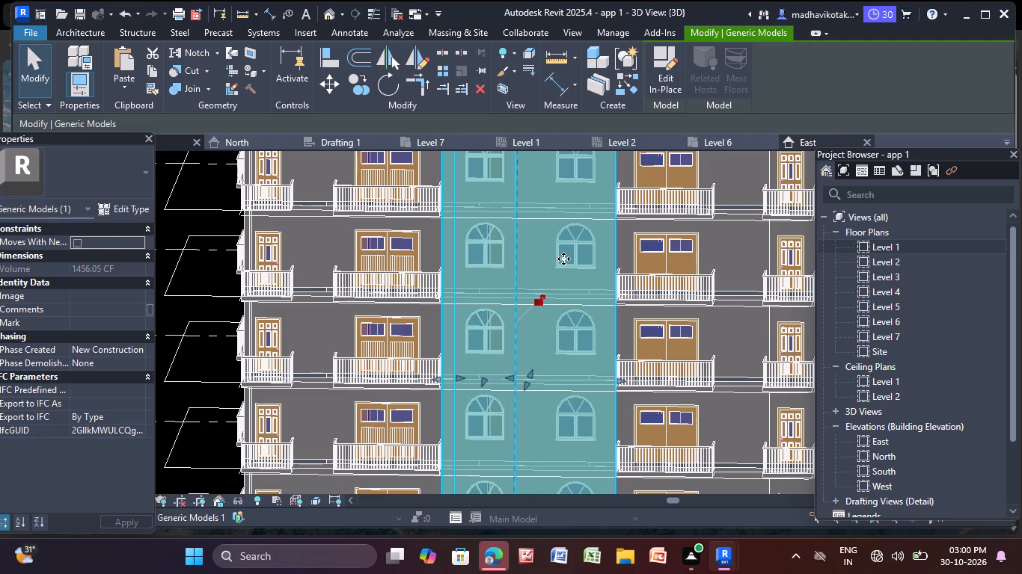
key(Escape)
Delete the full-height panel from the arched-window bay.
click(497, 278)
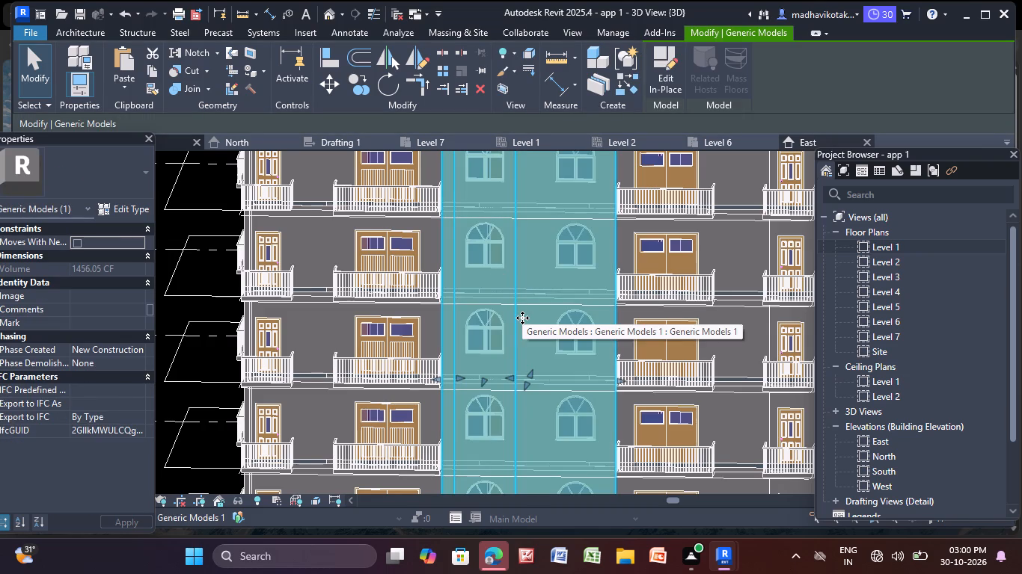
key(Delete)
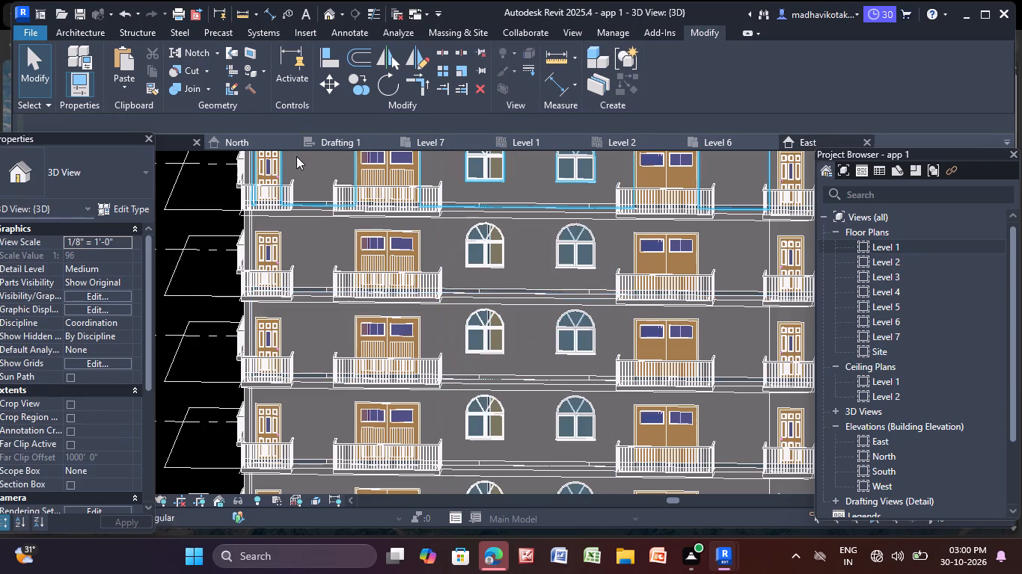
Start a new in-place model in the Generic Models category with the default name.
click(74, 25)
click(81, 28)
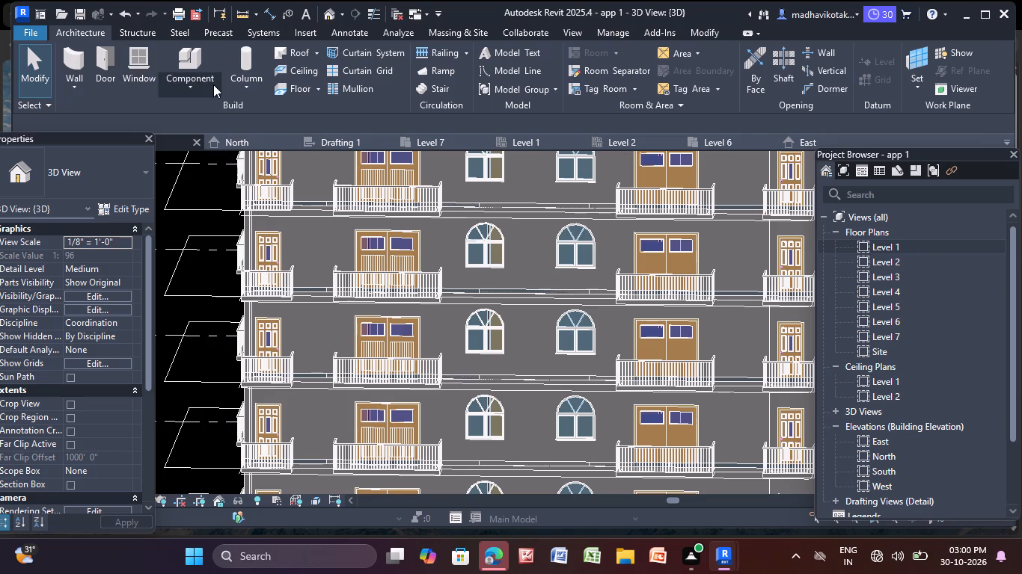
click(201, 86)
click(209, 142)
middle_drag(211, 155, 123, 28)
scroll(403, 245, down, 6)
click(456, 261)
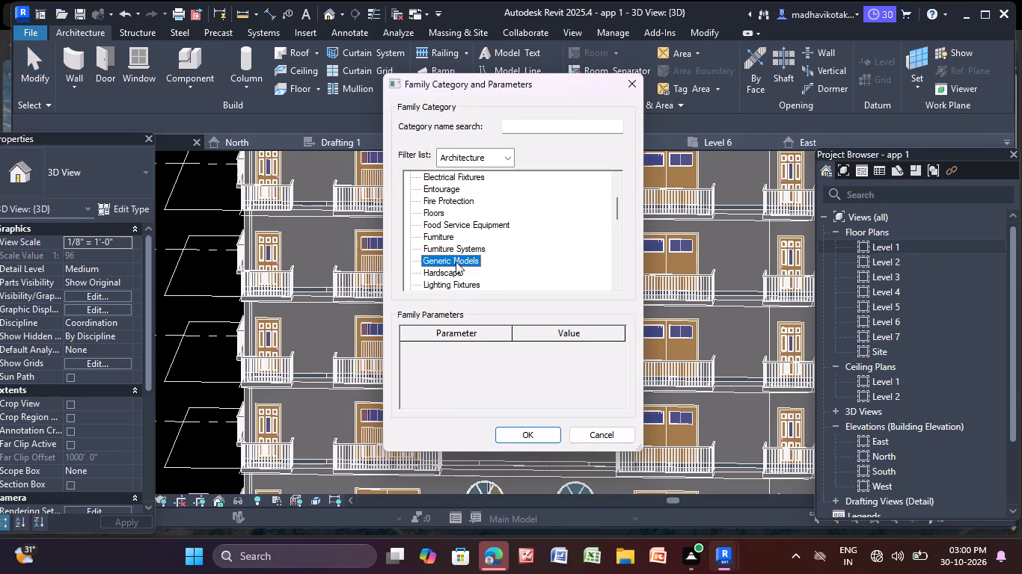
click(530, 436)
scroll(533, 430, down, 1)
click(530, 291)
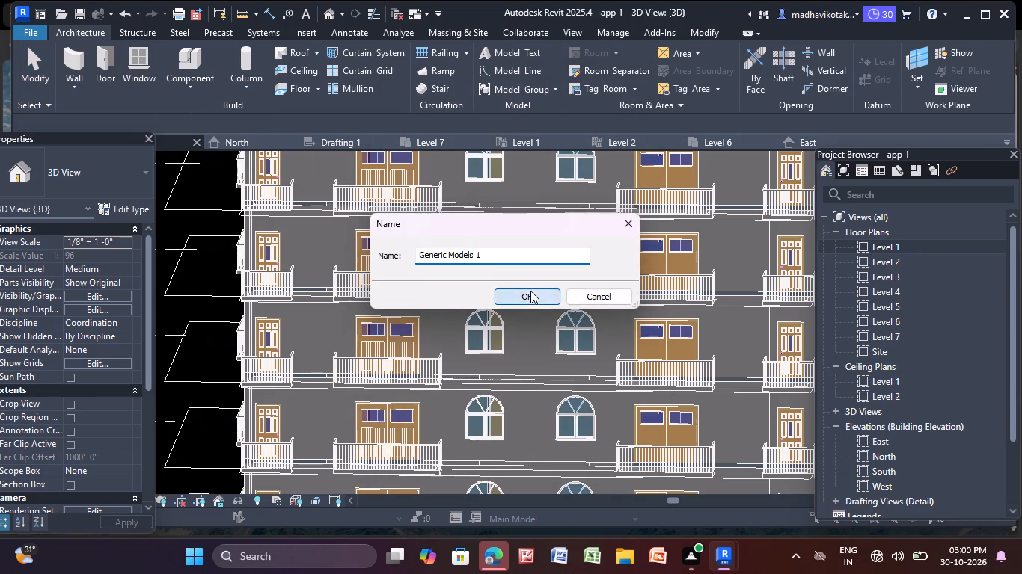
Start a solid extrusion and set its work plane to the floor slab at the base of the arched-window bay.
scroll(524, 297, down, 3)
middle_drag(524, 297, 418, 184)
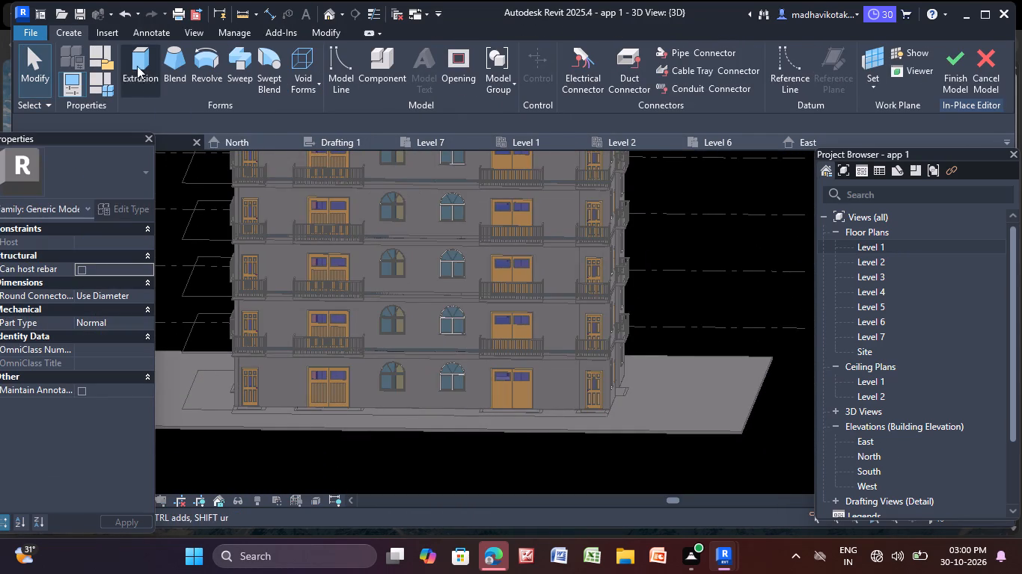
click(137, 65)
click(616, 51)
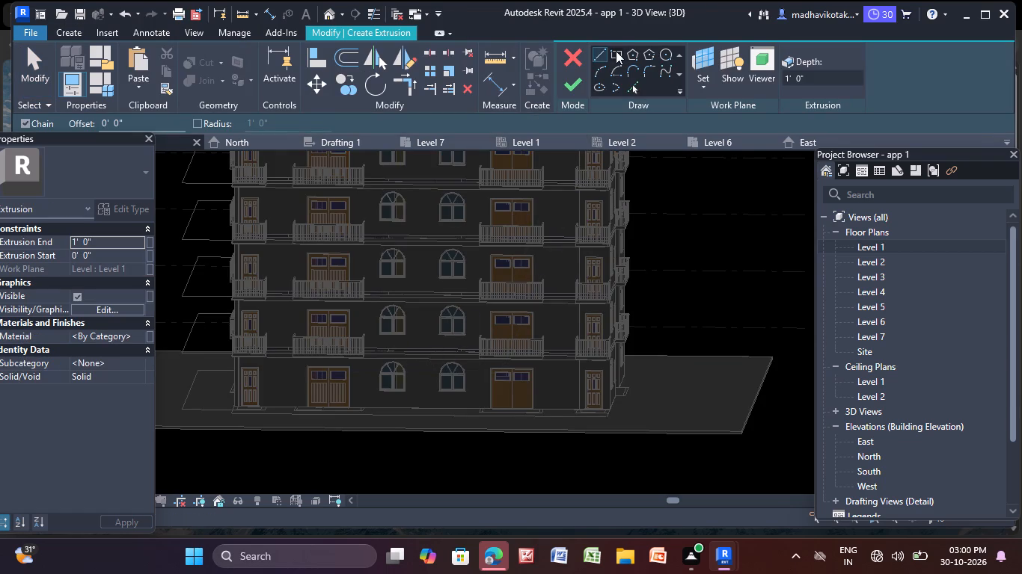
scroll(420, 374, up, 5)
scroll(324, 514, up, 1)
middle_drag(324, 513, 344, 411)
scroll(345, 408, up, 3)
middle_drag(353, 462, 330, 380)
click(703, 87)
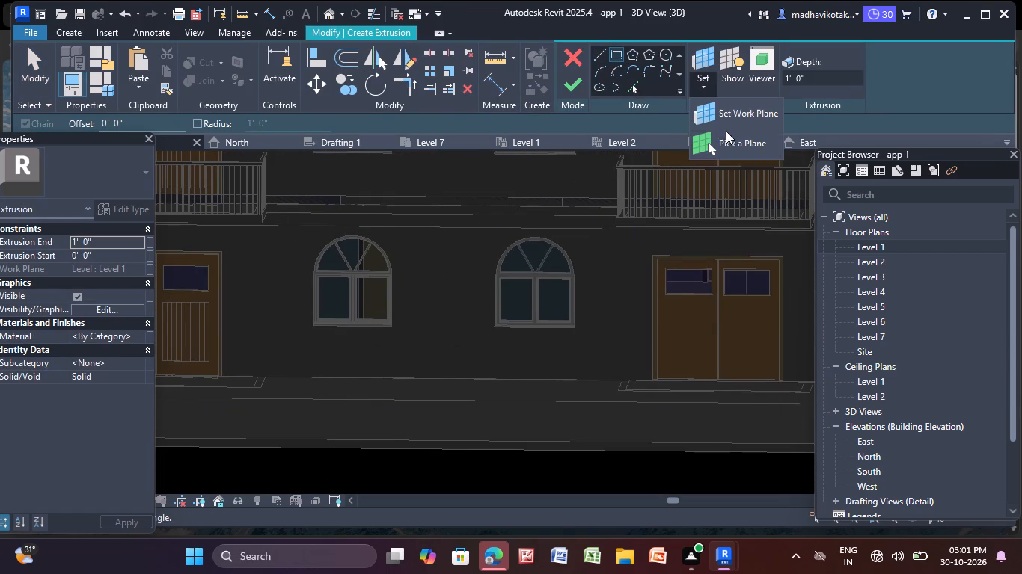
click(735, 137)
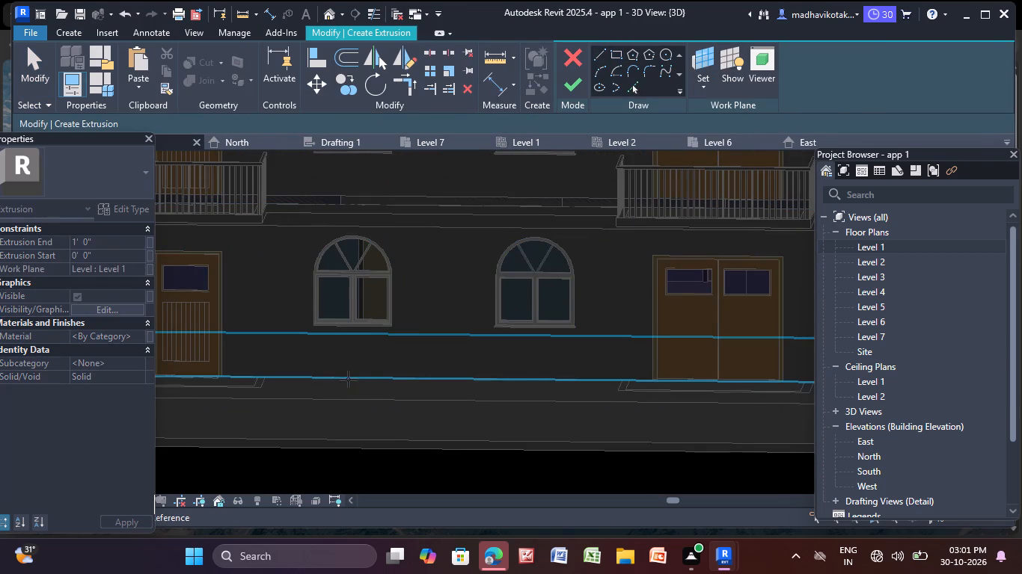
click(348, 379)
Sketch a rectangle about 10'-2" by 30'-10" below the ground-floor arched windows, extrude it 1', and finish the model.
click(618, 53)
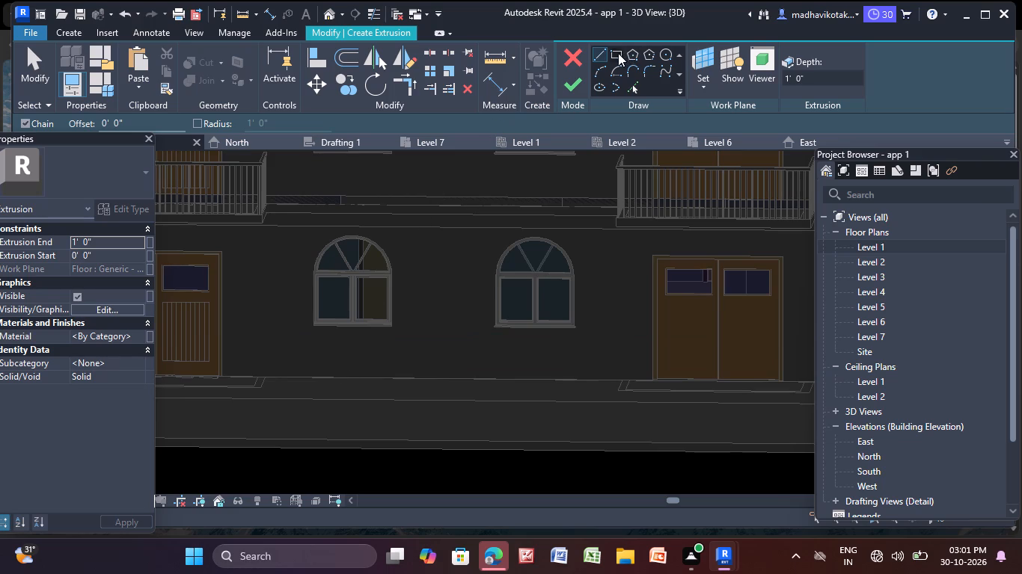
click(298, 357)
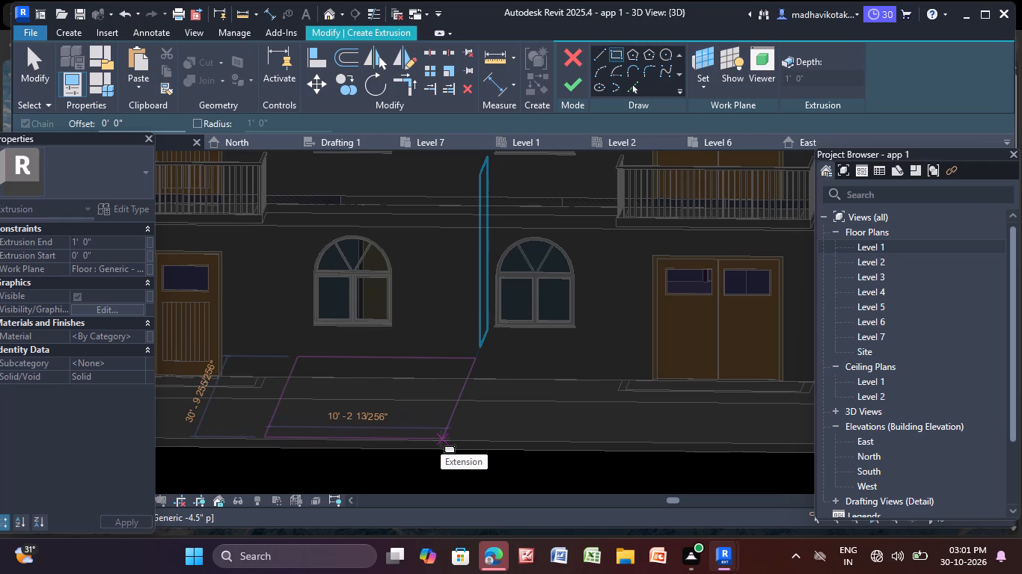
click(441, 439)
click(576, 89)
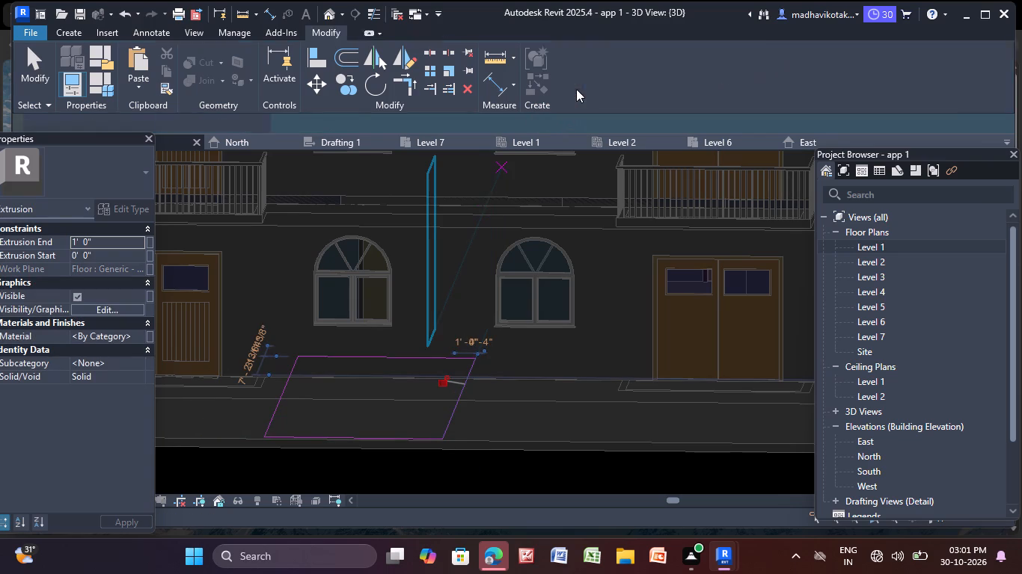
click(911, 67)
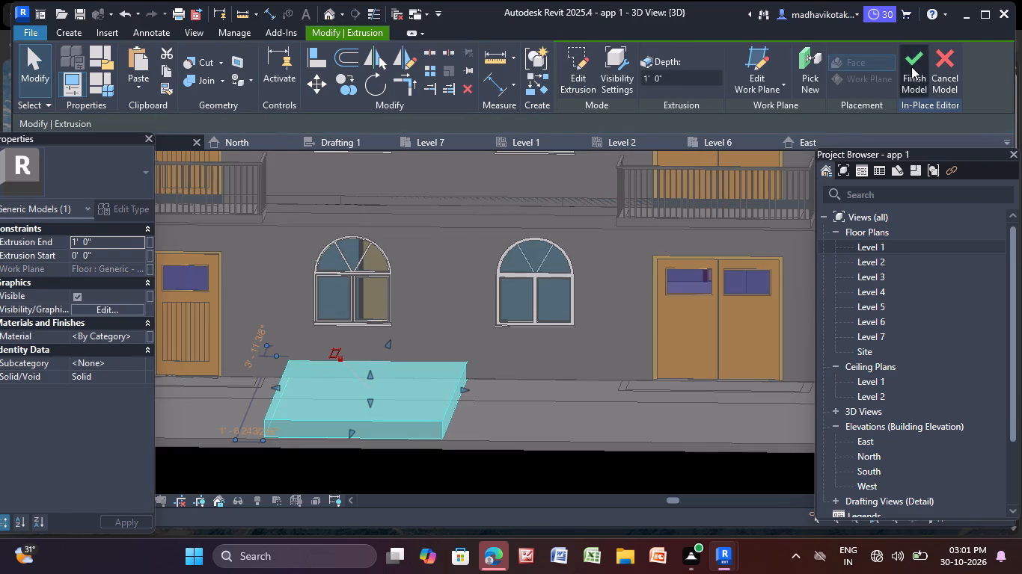
Pull the base block's front edge back toward the facade wall to make it a shallow strip.
click(383, 425)
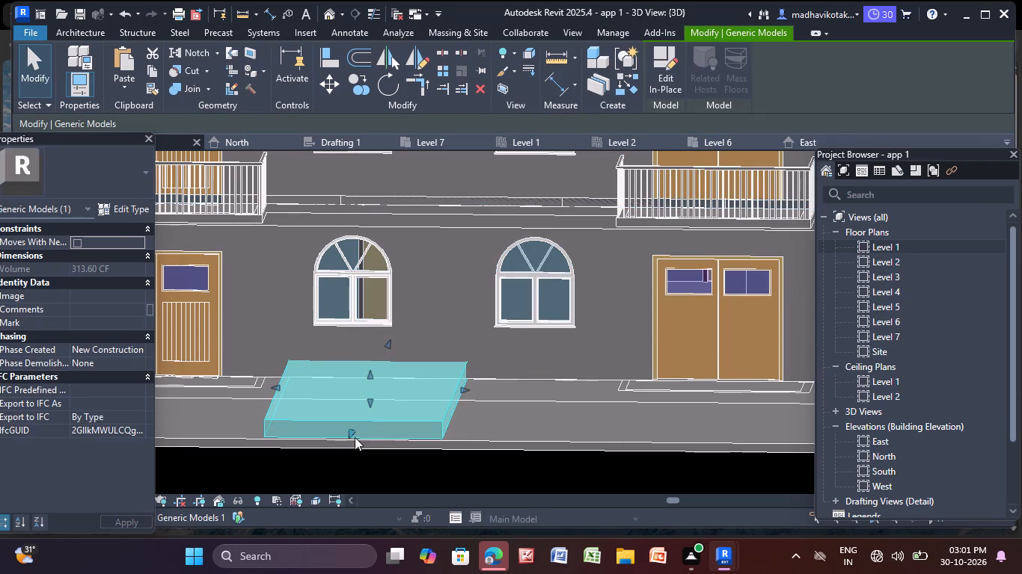
drag(350, 434, 390, 387)
key(Escape)
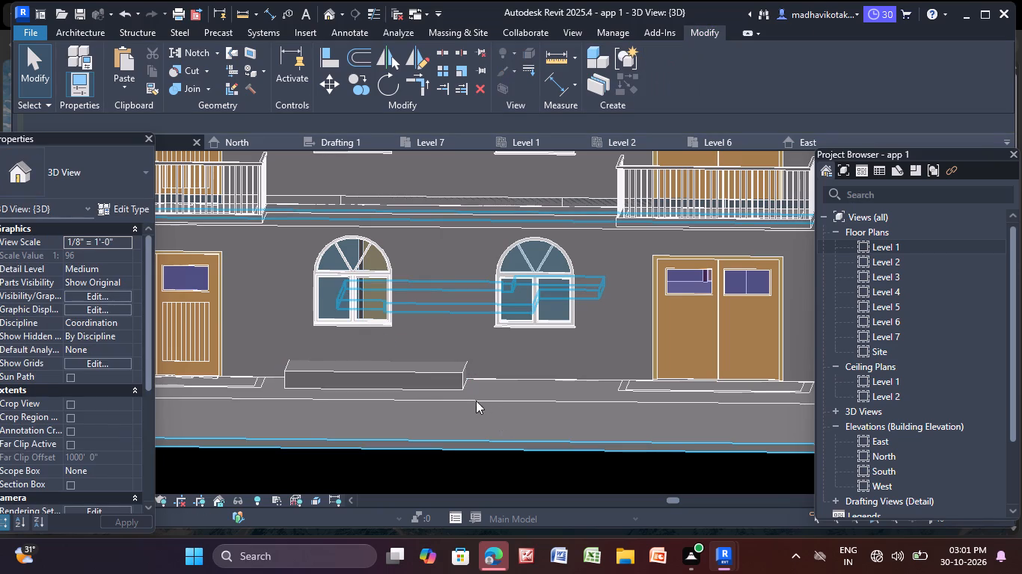
Adjust the block's width, trimming it slightly beside the second arched-window column and widening it to the adjacent double-door balcony's end.
click(401, 380)
scroll(296, 398, down, 3)
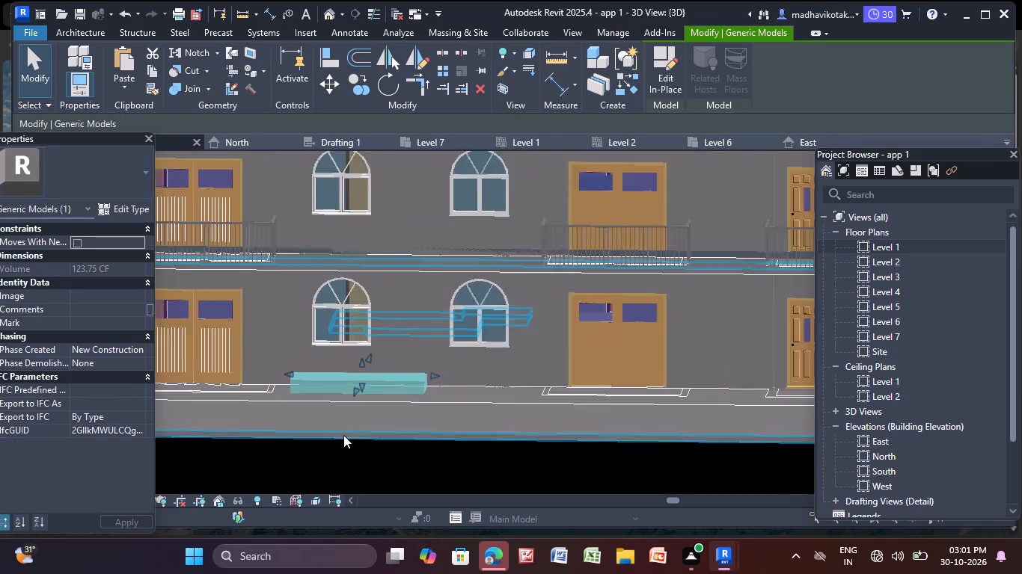
shift+middle_drag(392, 452, 406, 436)
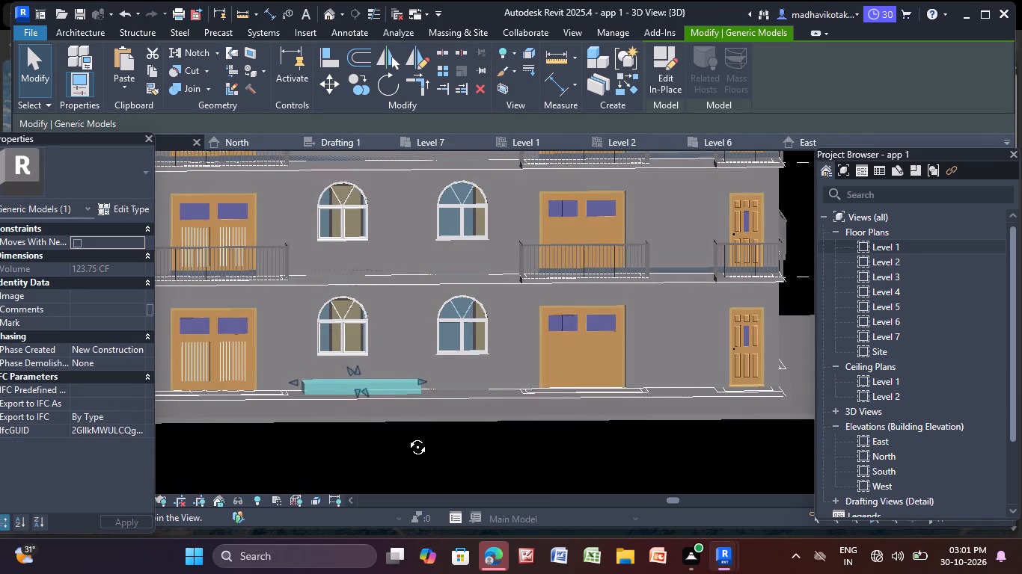
shift+middle_drag(406, 436, 399, 435)
scroll(406, 386, up, 2)
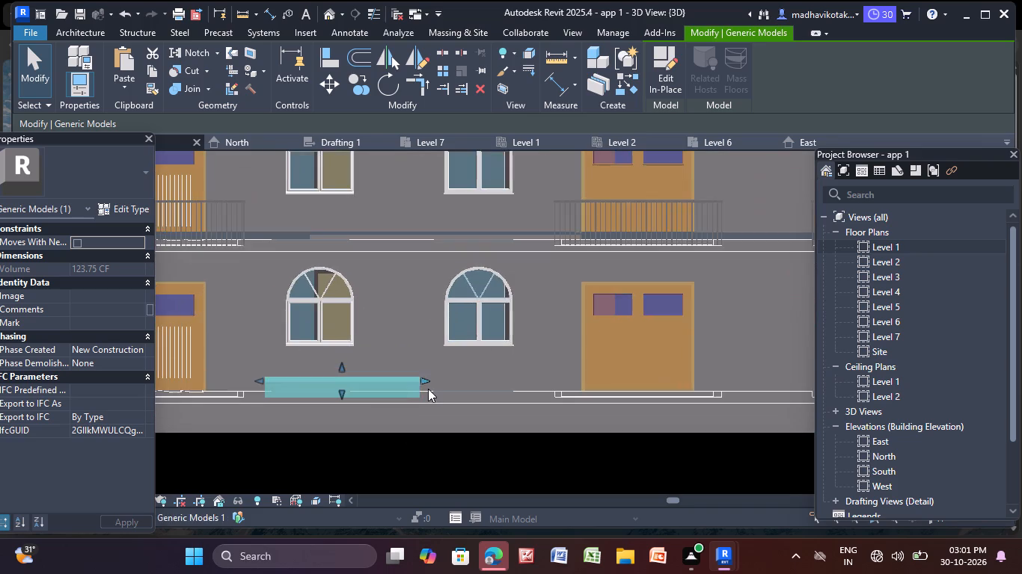
drag(423, 382, 409, 380)
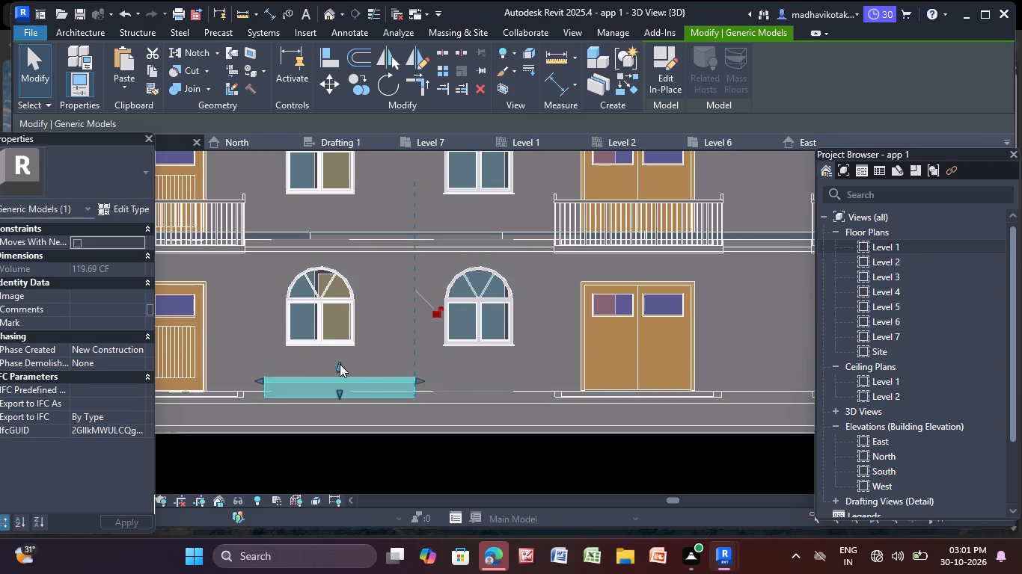
drag(257, 381, 254, 381)
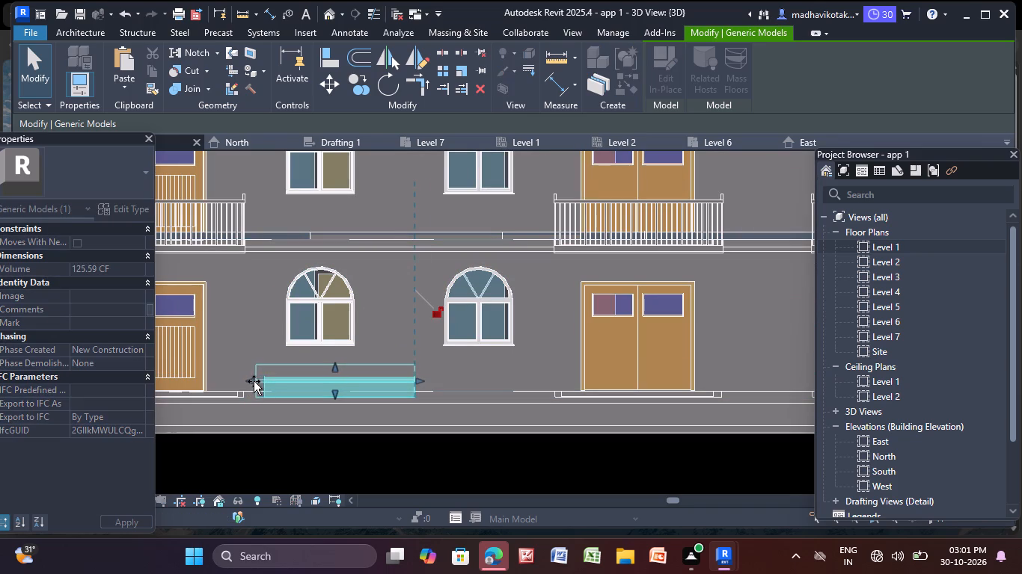
drag(254, 381, 251, 380)
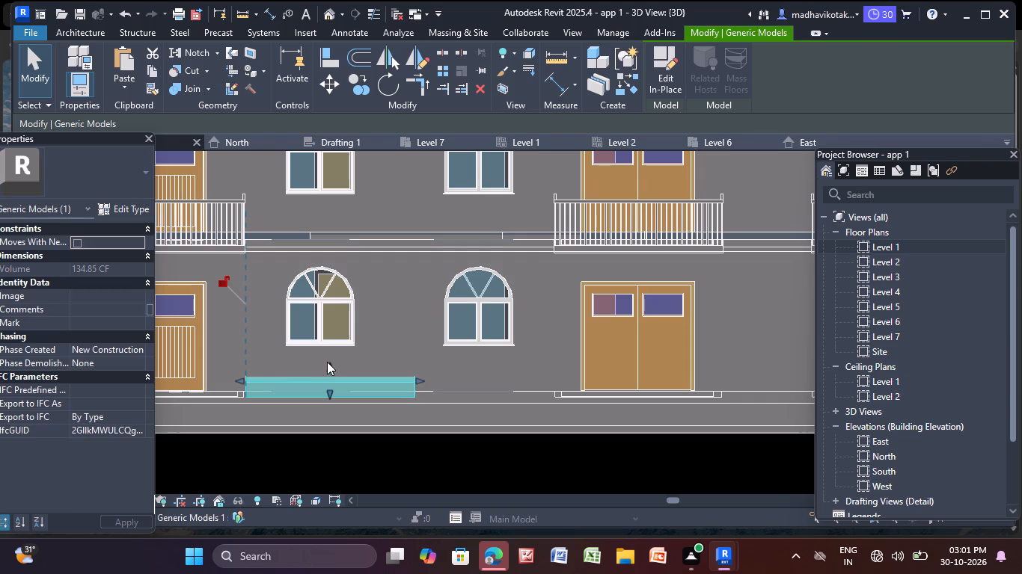
Stretch the block upward over the arched windows of the lower five storeys, up to the base of the top storey.
drag(327, 362, 382, 189)
scroll(361, 257, down, 3)
middle_drag(356, 265, 339, 411)
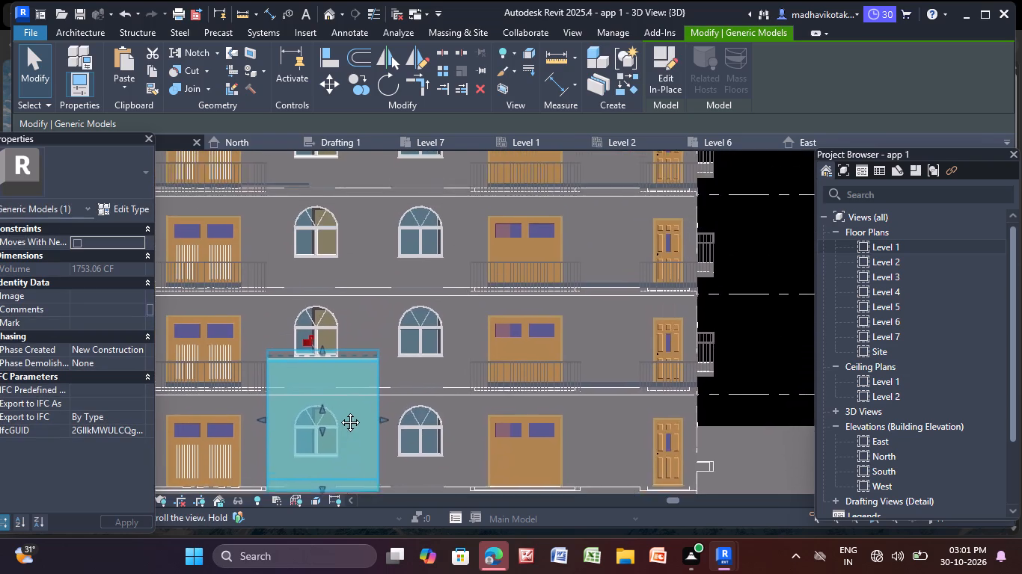
middle_drag(339, 411, 340, 419)
drag(322, 363, 346, 220)
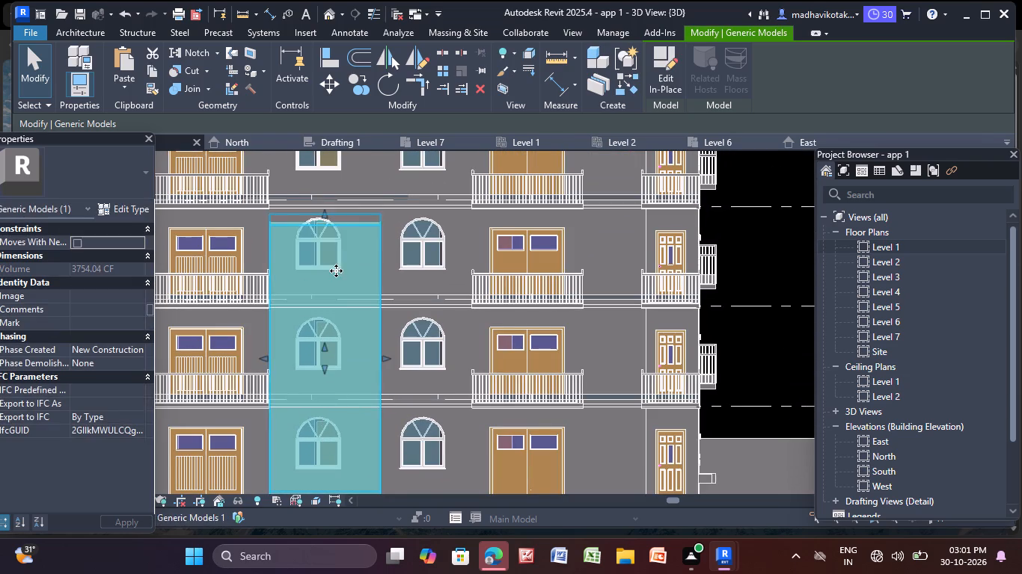
middle_drag(331, 283, 334, 430)
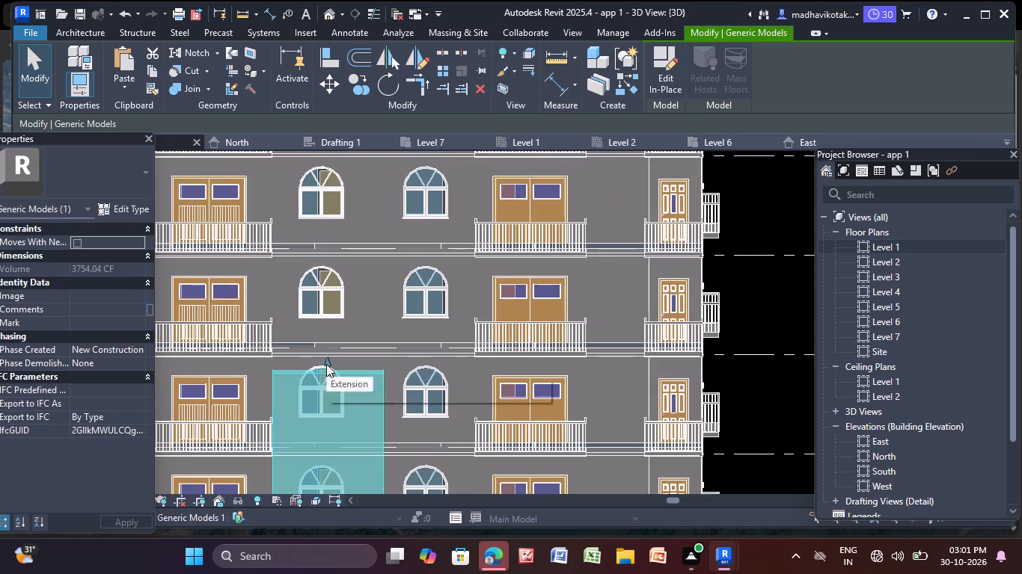
drag(327, 365, 353, 157)
scroll(352, 263, down, 3)
middle_drag(352, 263, 353, 215)
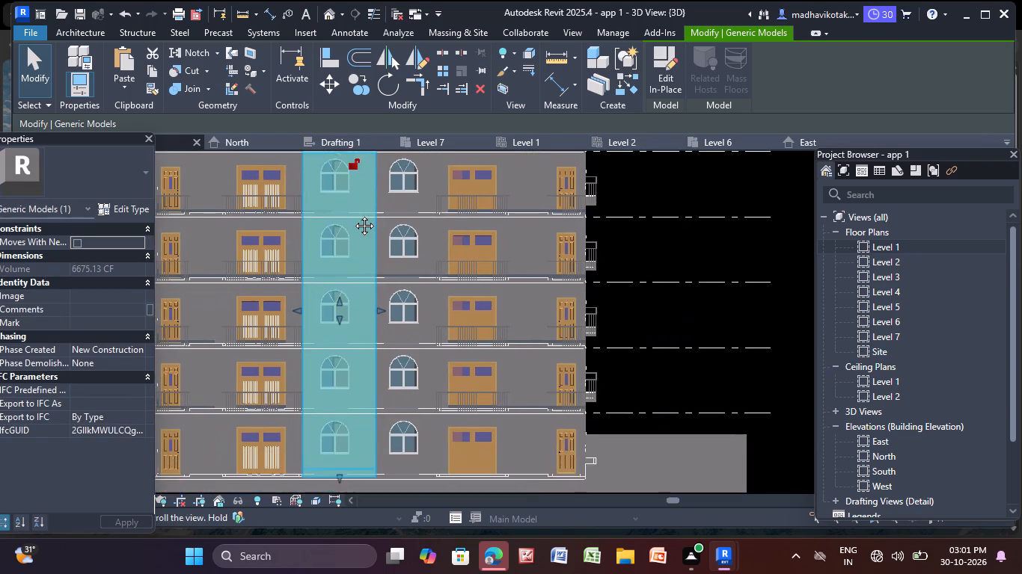
middle_drag(353, 215, 352, 212)
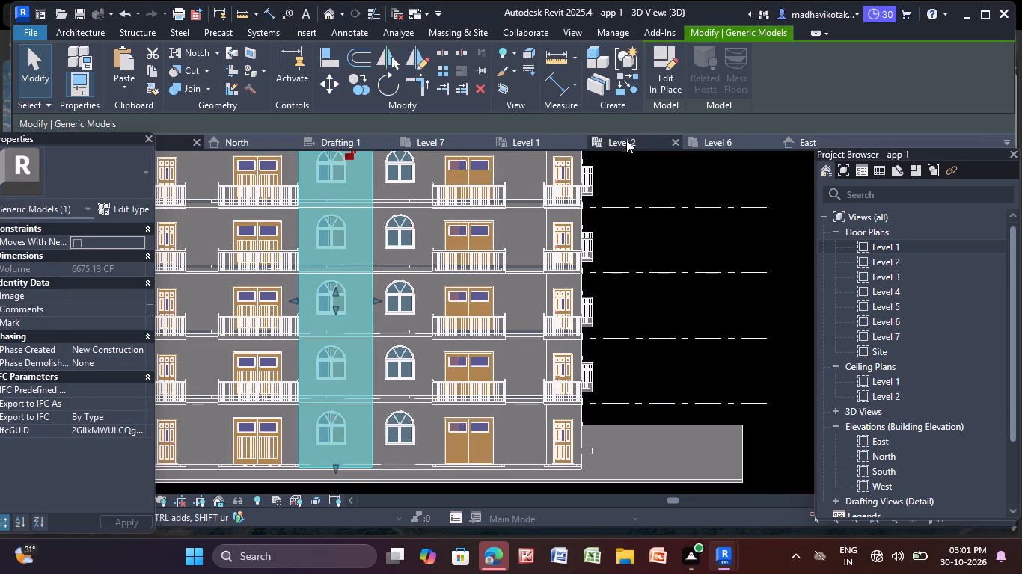
key(Escape)
Edit the tall panel in place, start a void extrusion, and set its work plane to the panel's front face.
click(352, 224)
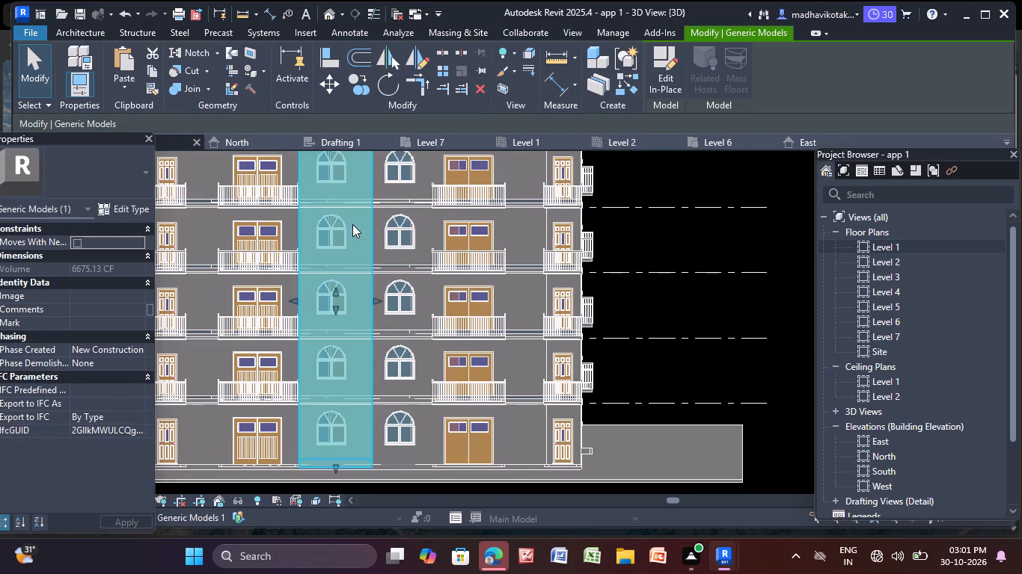
click(668, 57)
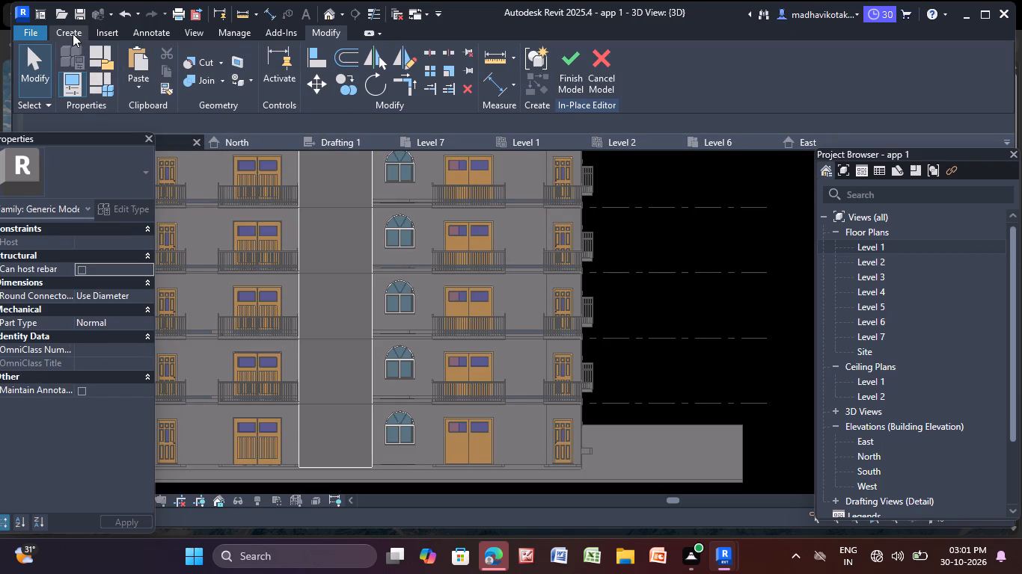
click(66, 31)
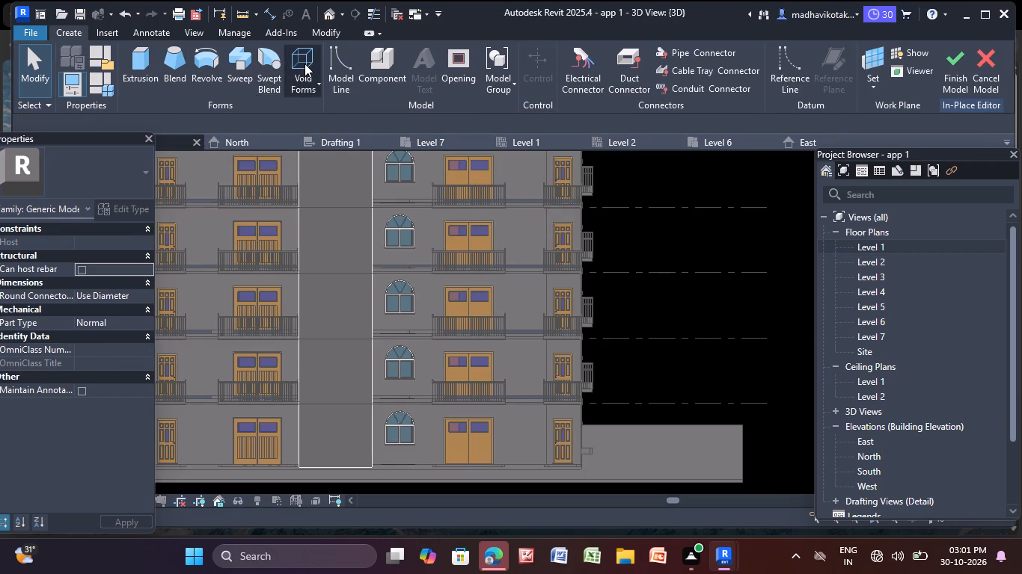
click(305, 64)
click(335, 111)
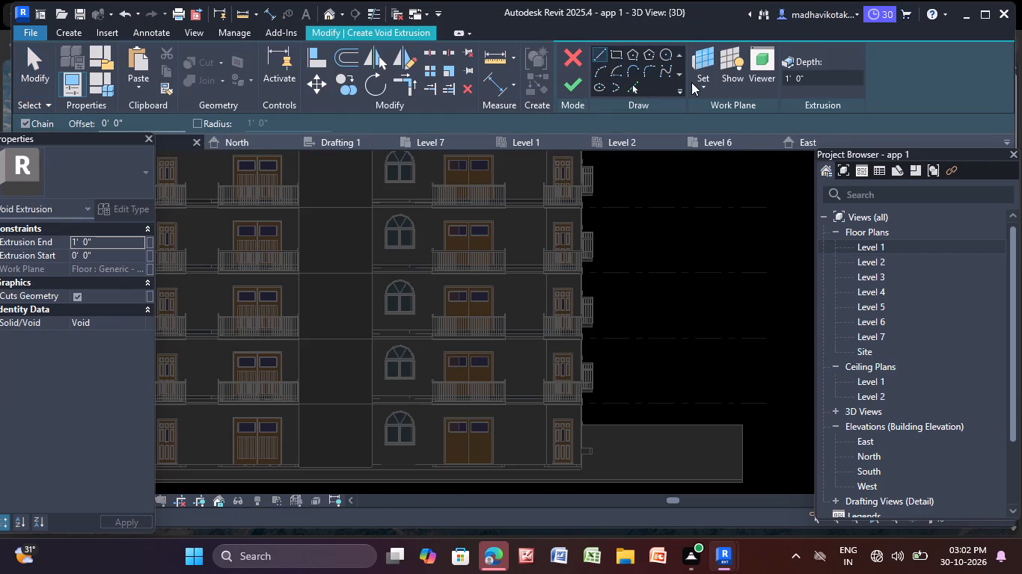
click(708, 88)
click(737, 141)
click(350, 244)
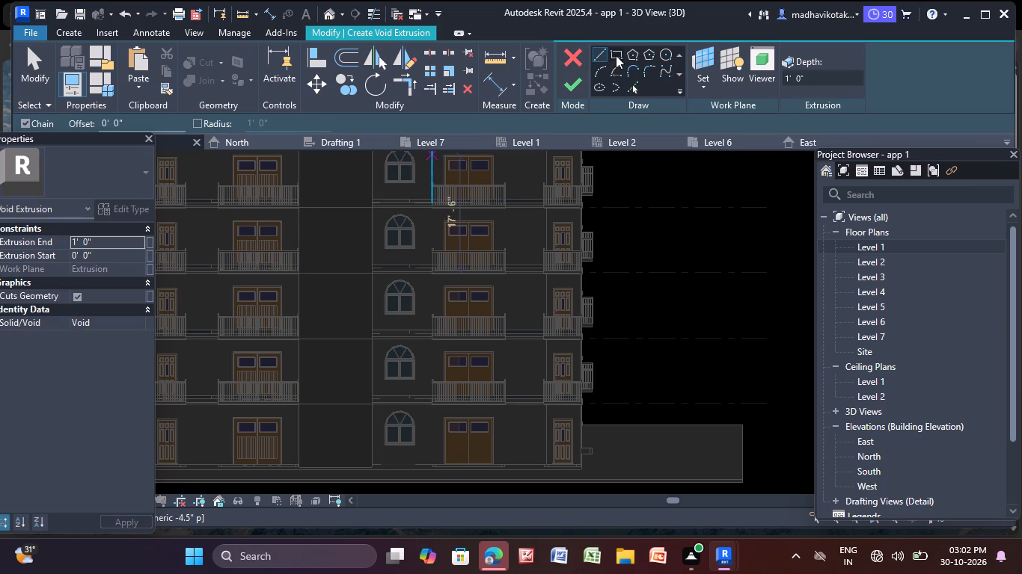
Sketch a void rectangle inset slightly from the panel's outer edges along its full height, keep the 1' depth, and finish the model.
click(616, 55)
scroll(315, 227, down, 2)
middle_drag(315, 232, 340, 295)
scroll(362, 233, up, 4)
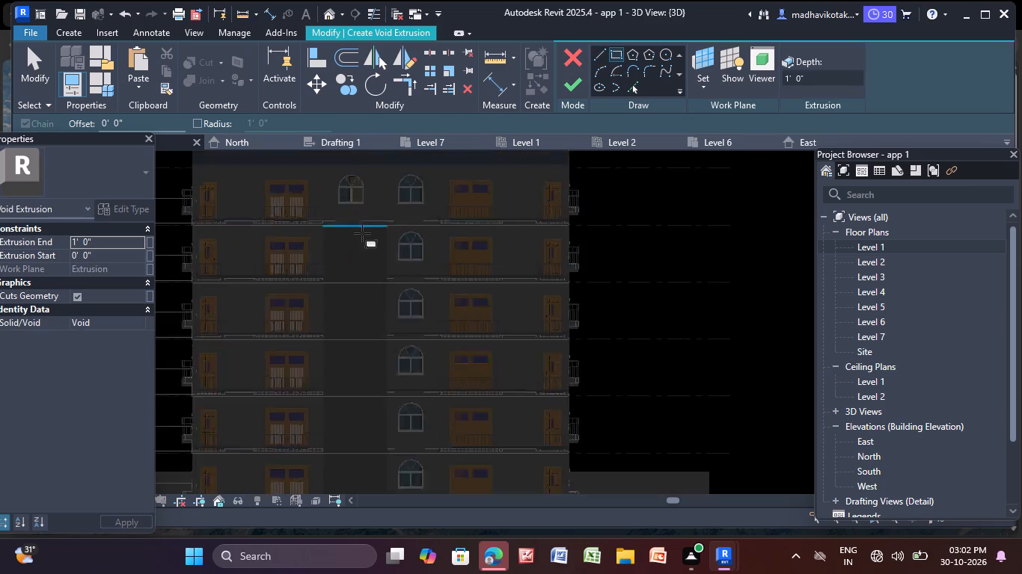
scroll(318, 250, up, 4)
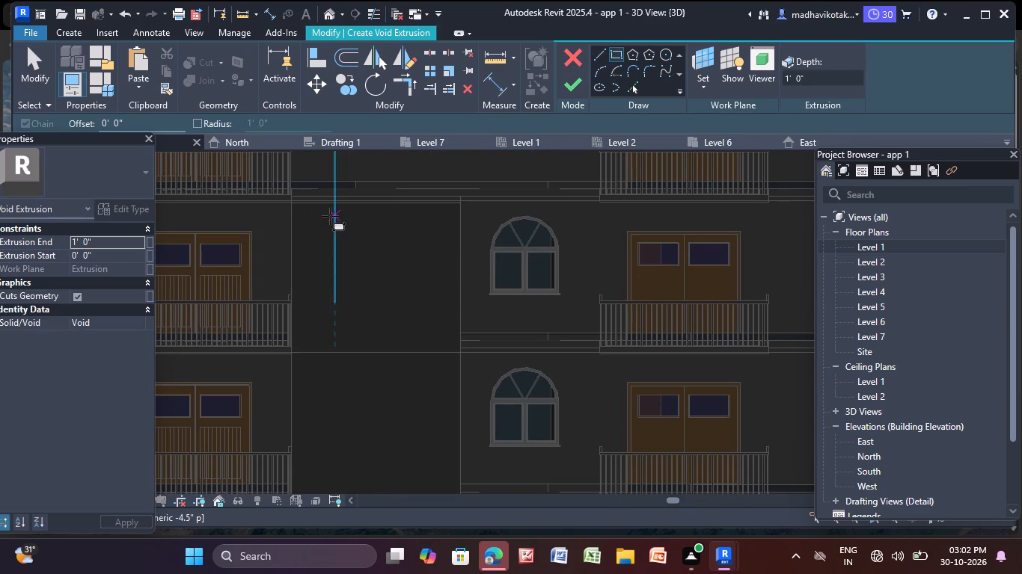
click(307, 210)
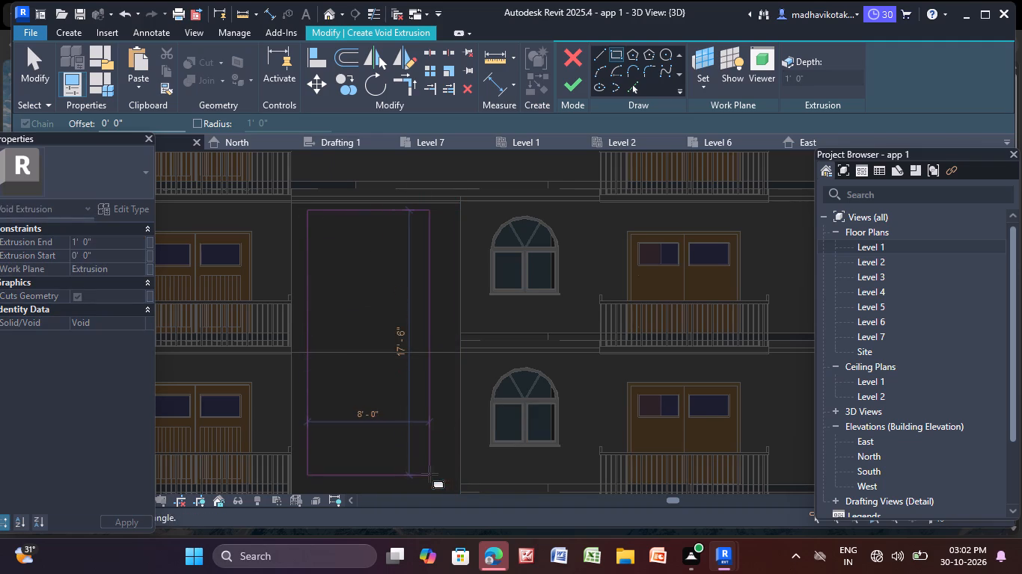
middle_drag(429, 474, 471, 129)
scroll(450, 373, down, 1)
middle_drag(445, 387, 435, 102)
scroll(435, 96, down, 1)
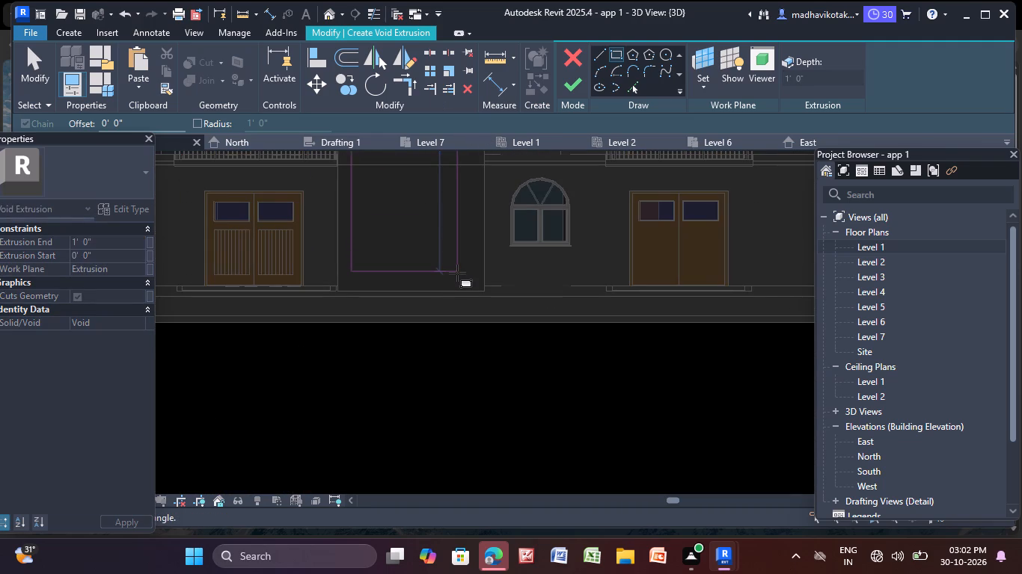
middle_drag(457, 273, 459, 290)
scroll(459, 290, up, 4)
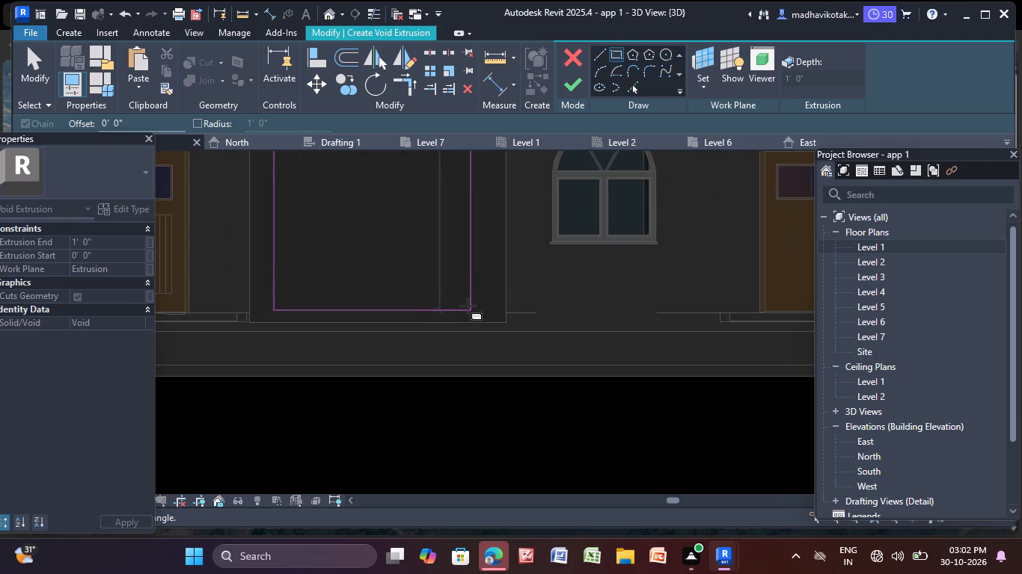
click(471, 303)
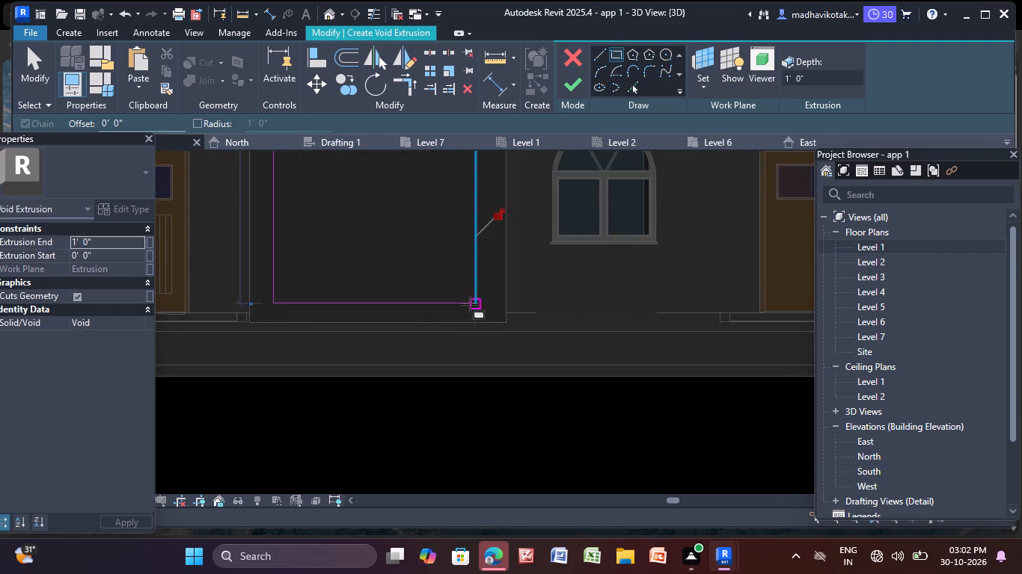
click(566, 92)
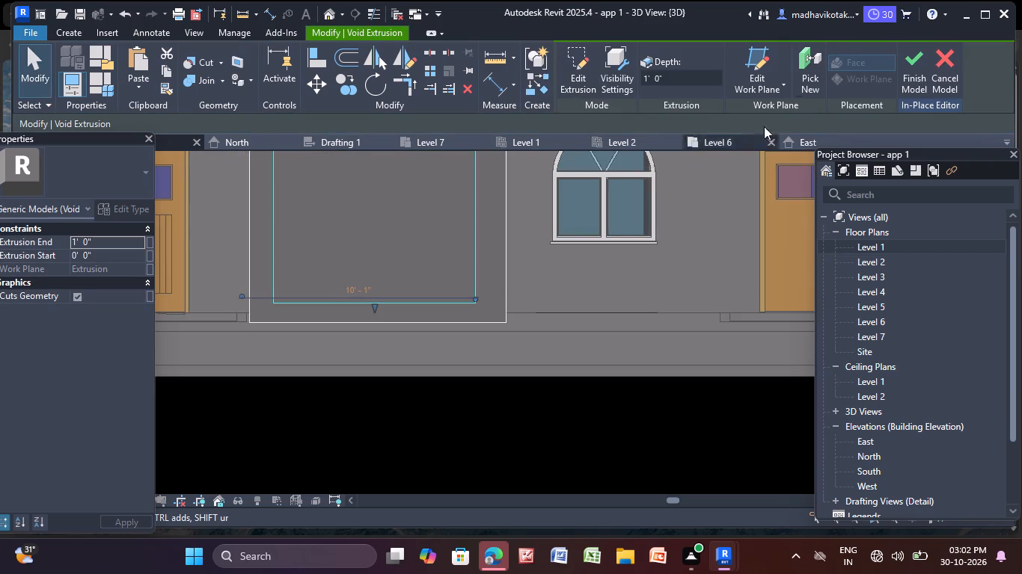
drag(906, 62, 918, 62)
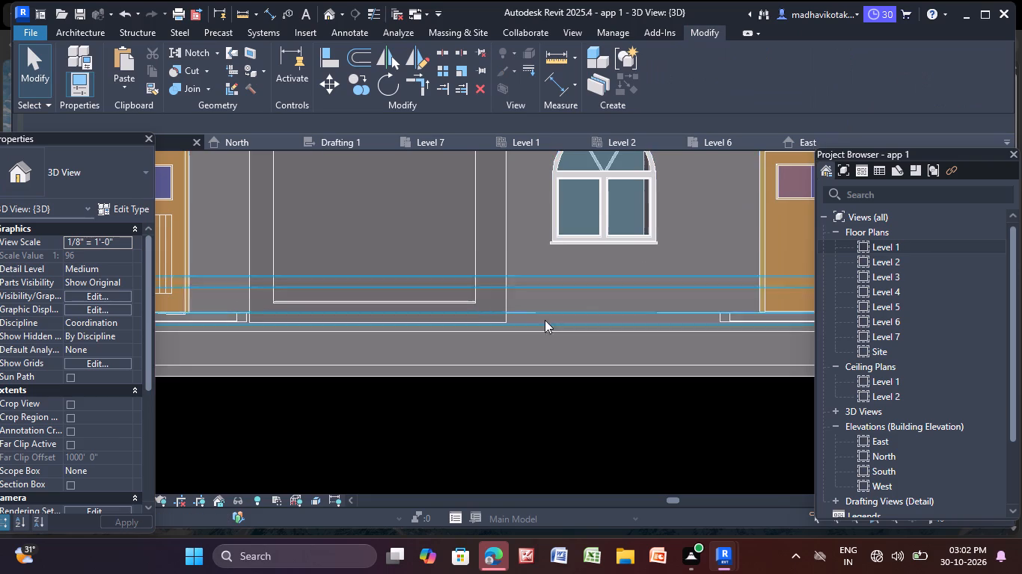
scroll(444, 359, down, 11)
middle_drag(422, 398, 430, 478)
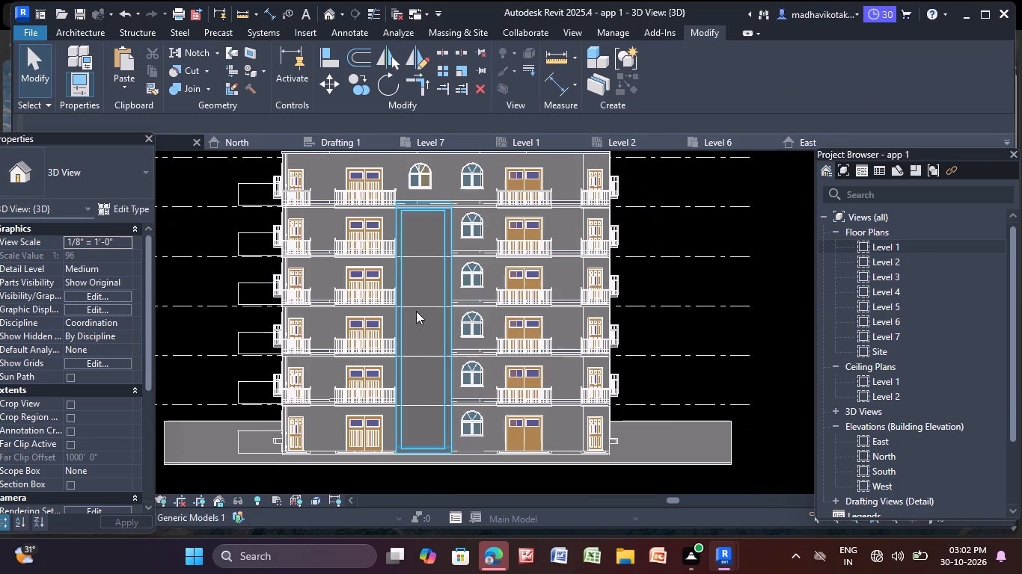
Try to extend the recessed panel upward over the top storey's arched window.
click(412, 231)
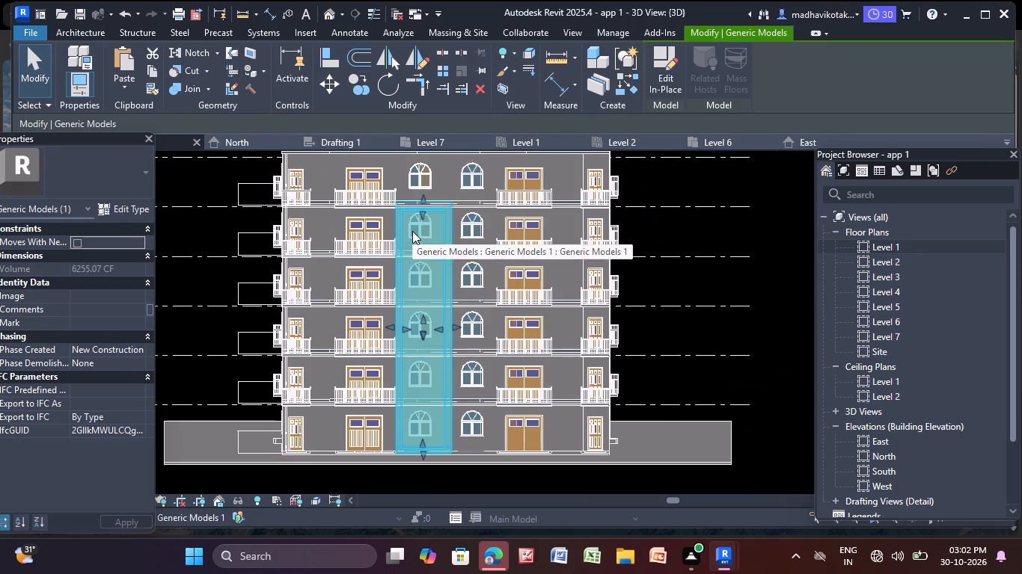
middle_drag(412, 231, 406, 278)
scroll(420, 265, up, 4)
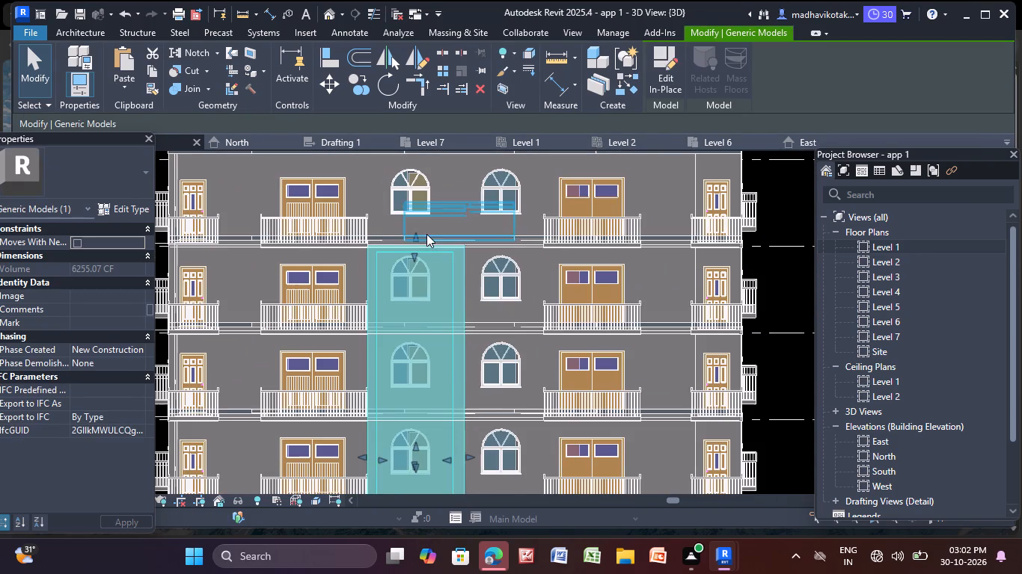
drag(400, 246, 410, 173)
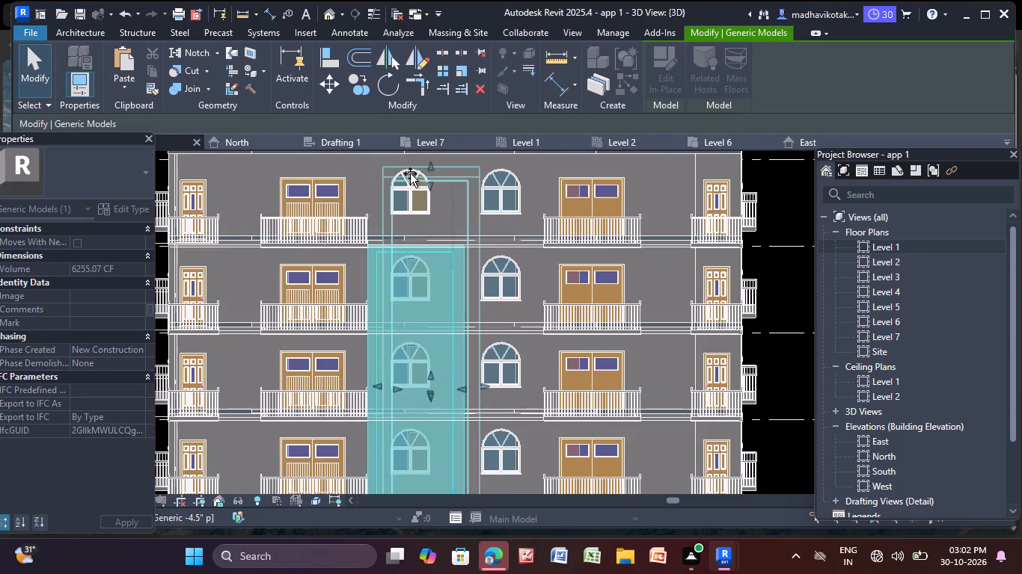
drag(410, 173, 397, 159)
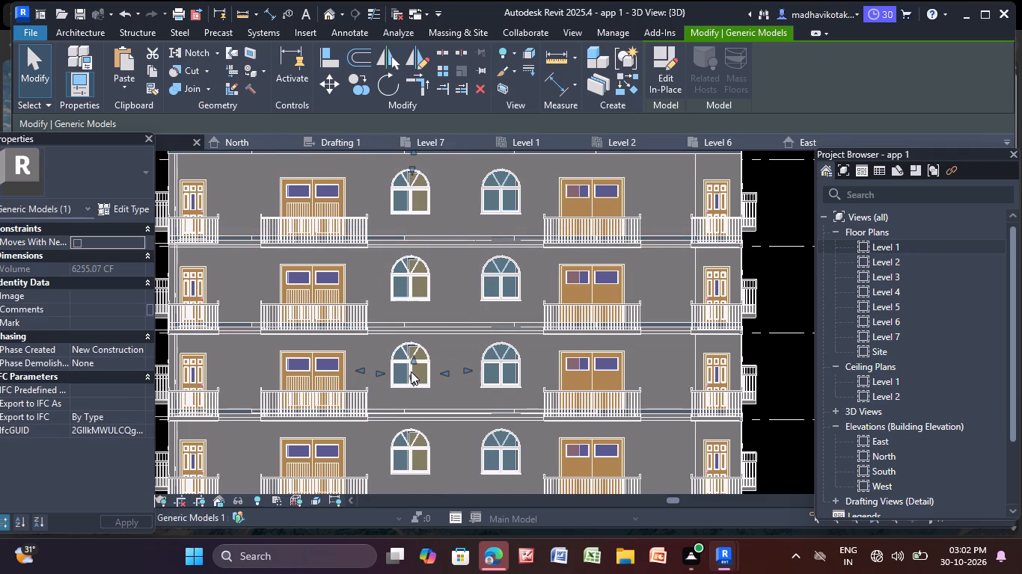
drag(414, 363, 405, 242)
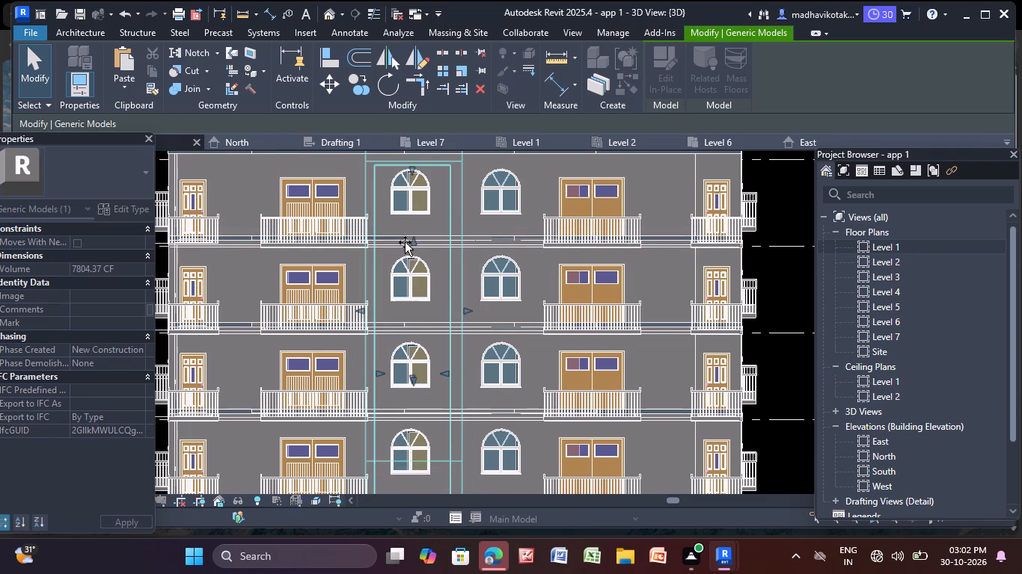
drag(405, 242, 418, 152)
click(468, 265)
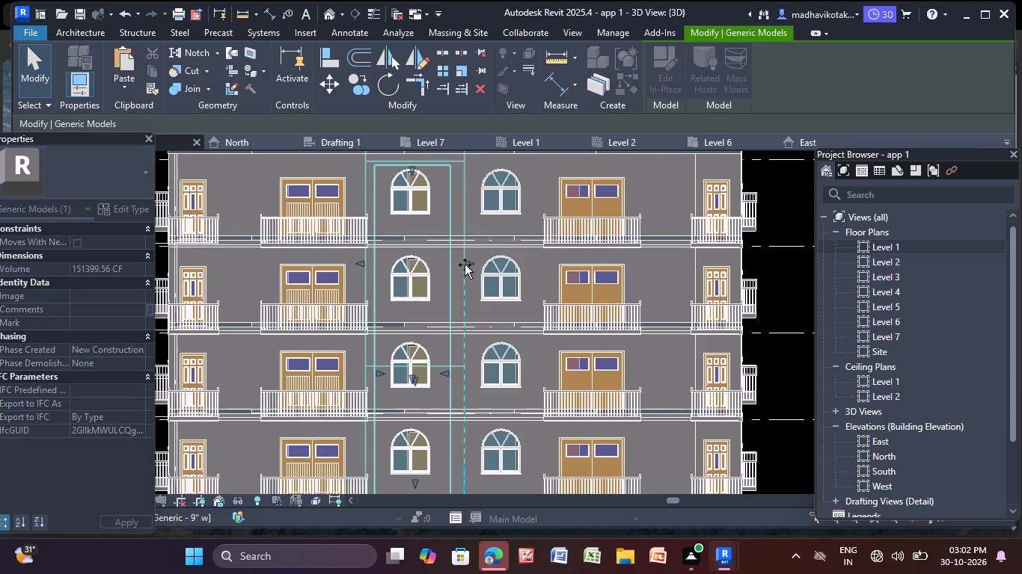
key(Escape)
key(Escape)
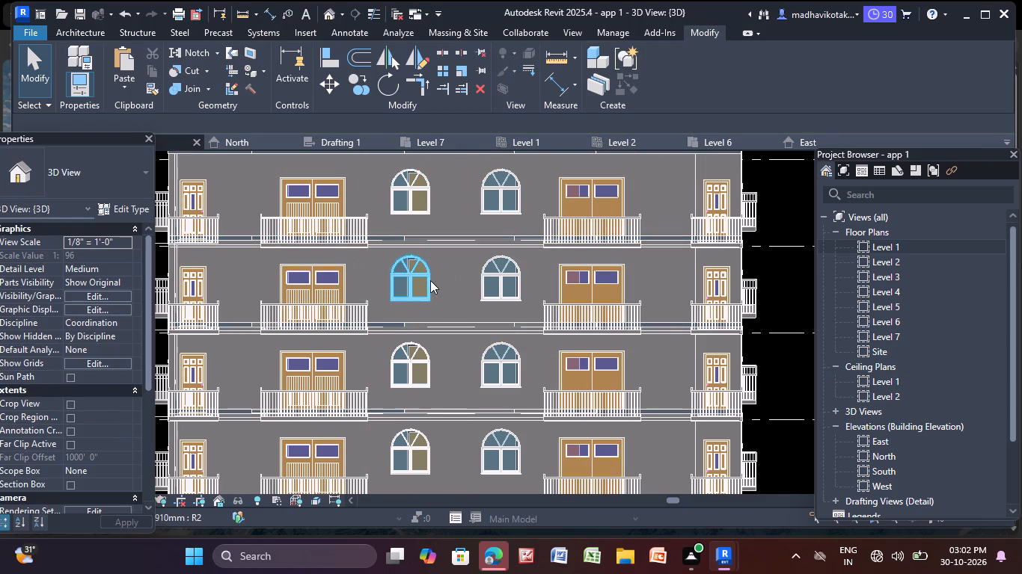
Delete the misplaced recessed panel that projects above the roof over the arched-window bay.
key(Escape)
scroll(421, 286, down, 8)
middle_drag(422, 290, 424, 258)
middle_drag(420, 254, 420, 262)
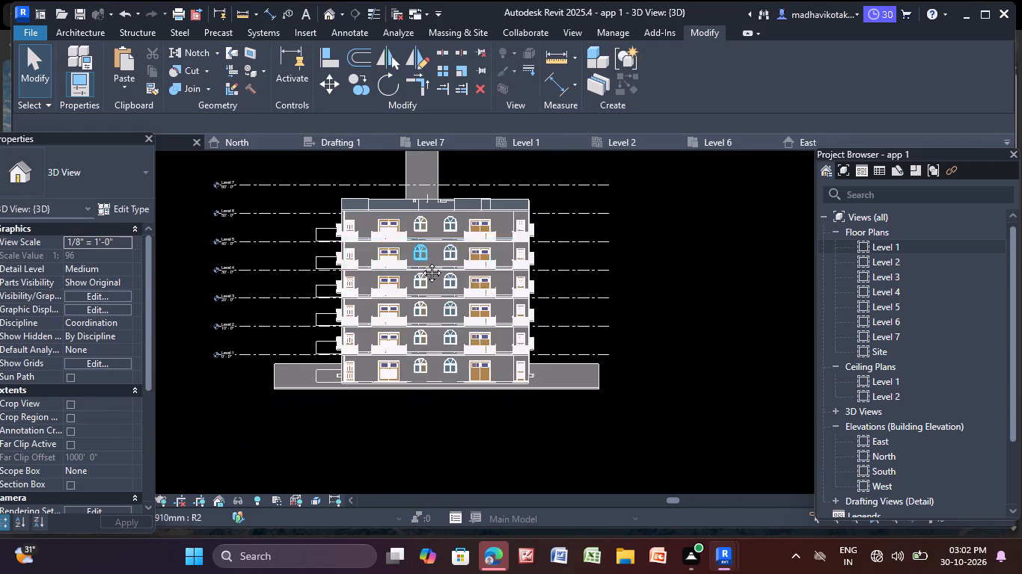
middle_drag(420, 262, 418, 301)
click(418, 212)
key(Delete)
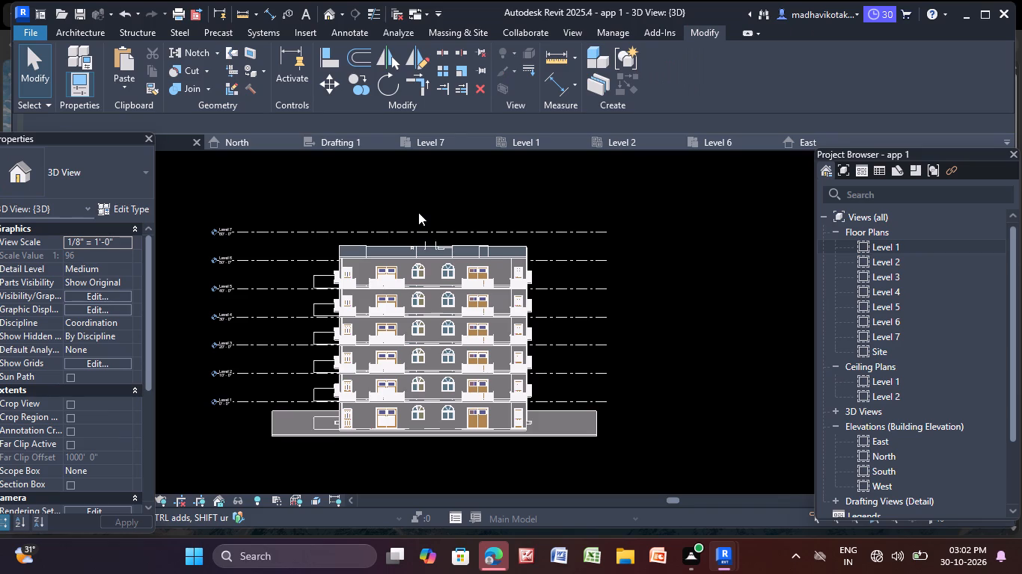
click(418, 212)
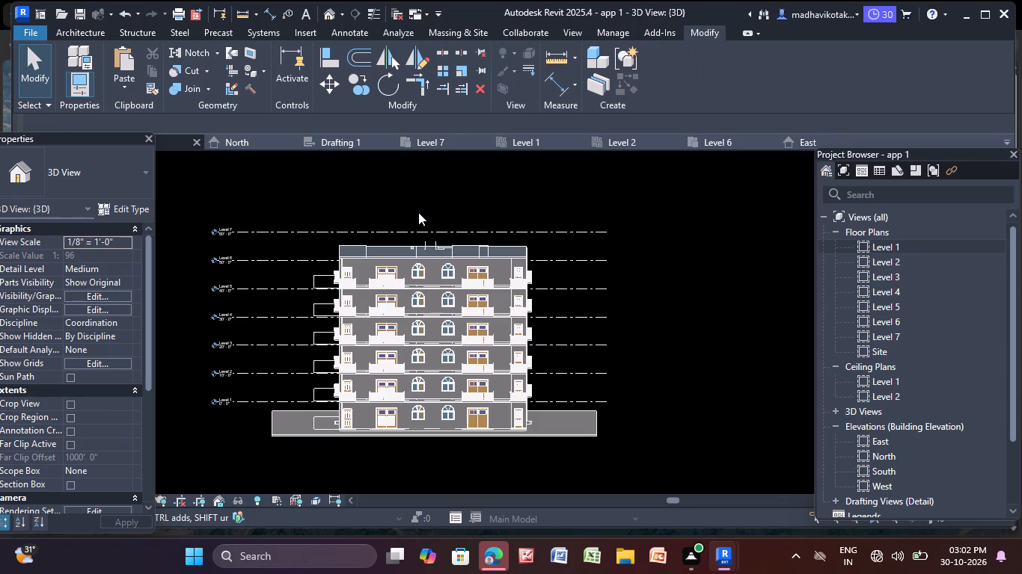
click(418, 212)
Check the Level 1 floor plan, then return to the 3D view and examine the whole building from an angle.
double_click(887, 244)
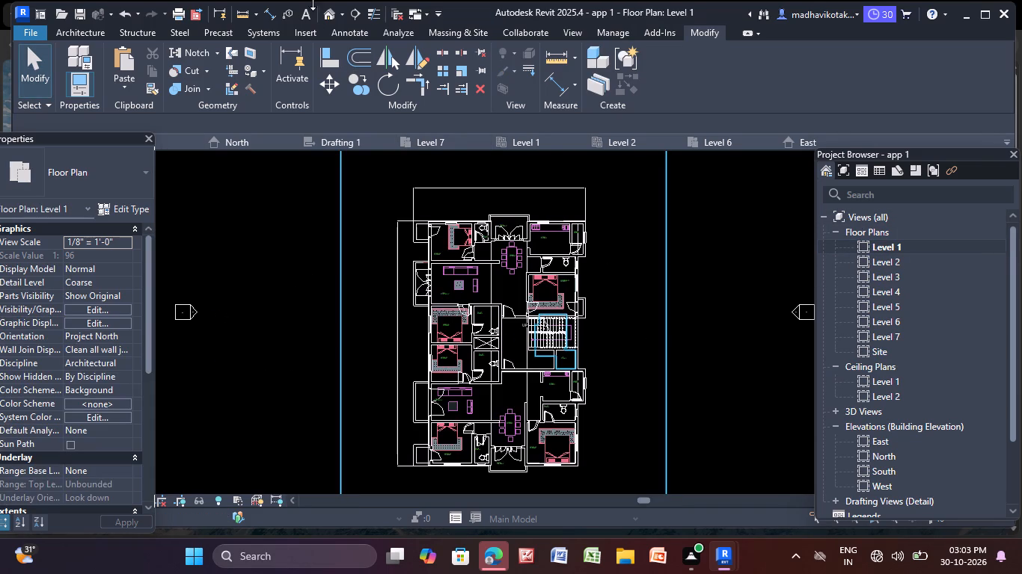
click(328, 13)
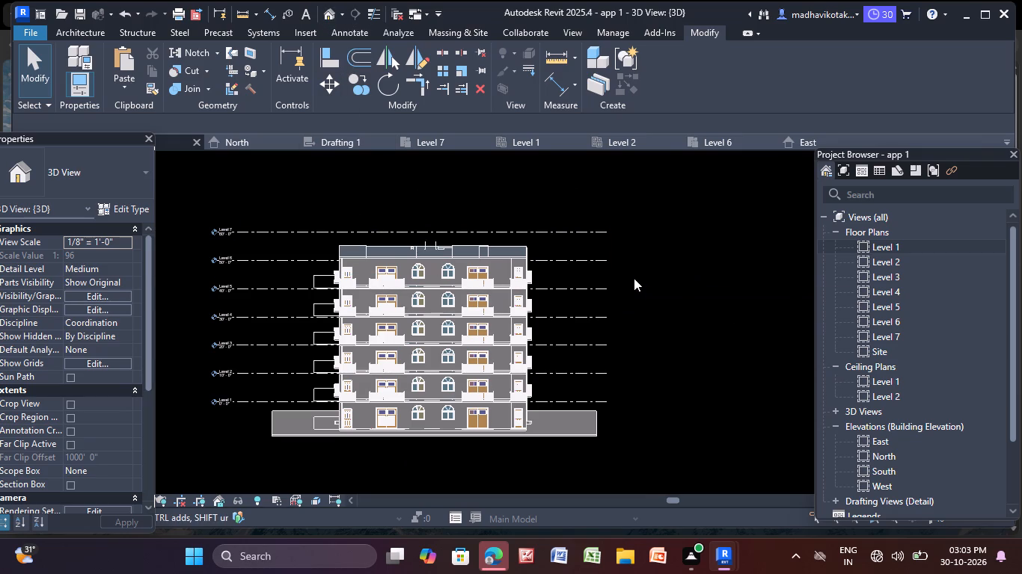
middle_drag(633, 278, 599, 341)
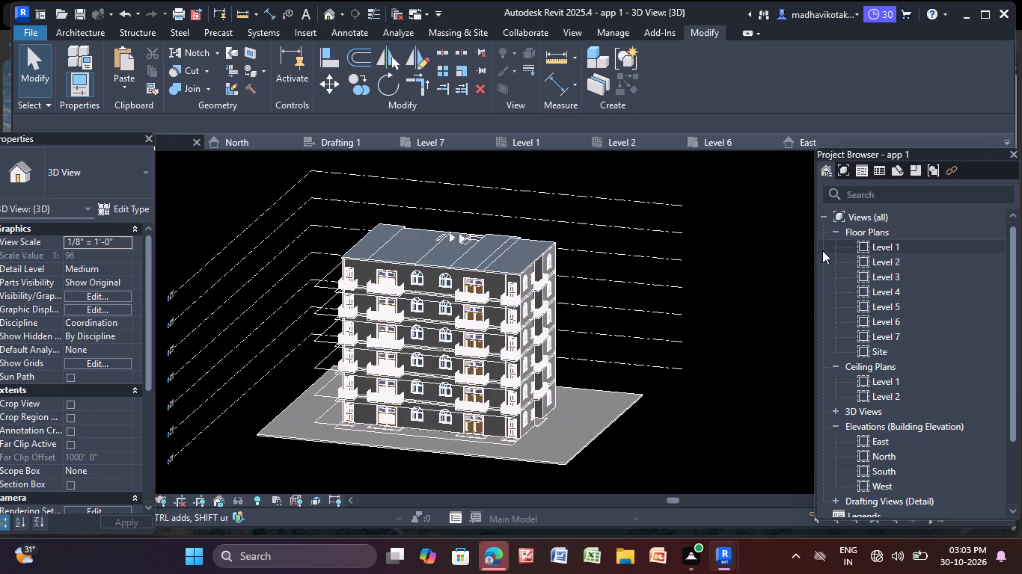
scroll(817, 262, down, 4)
middle_drag(655, 288, 649, 291)
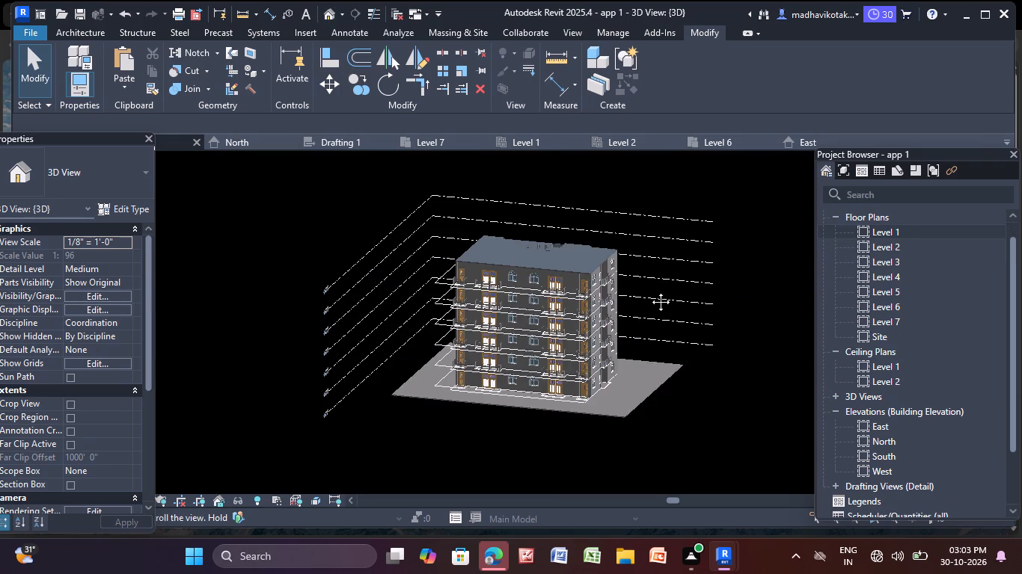
middle_drag(649, 291, 662, 269)
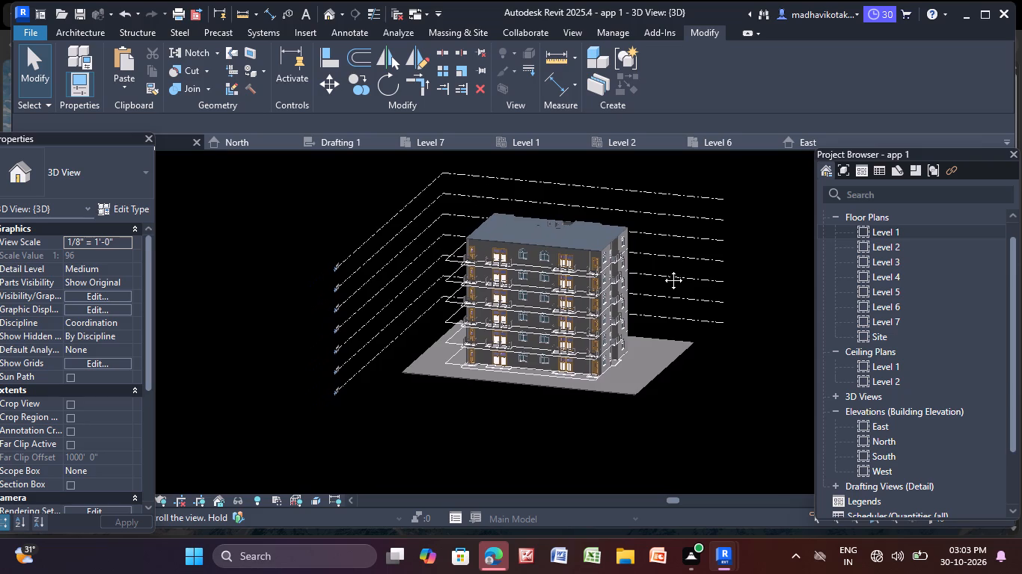
middle_drag(662, 269, 634, 284)
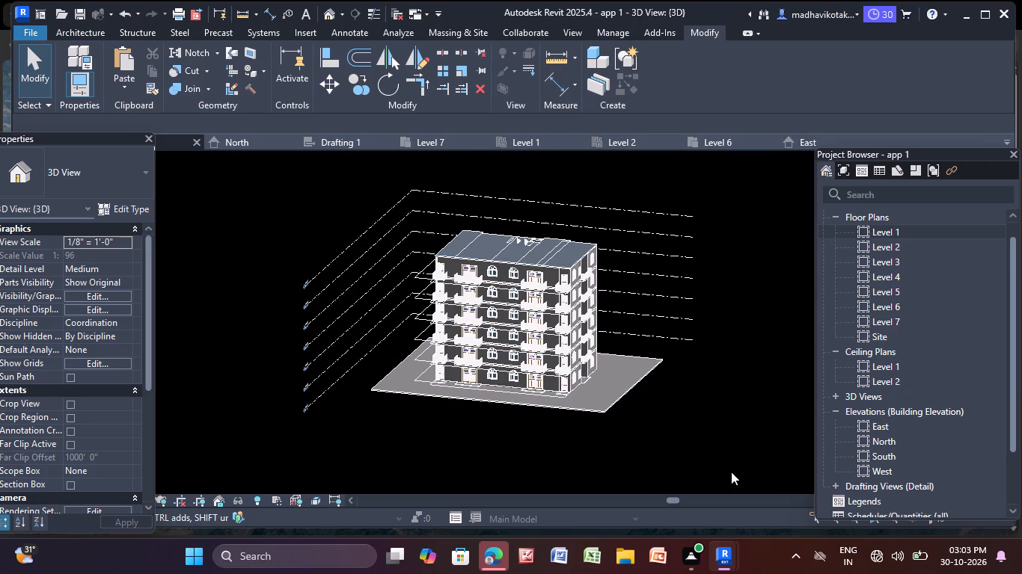
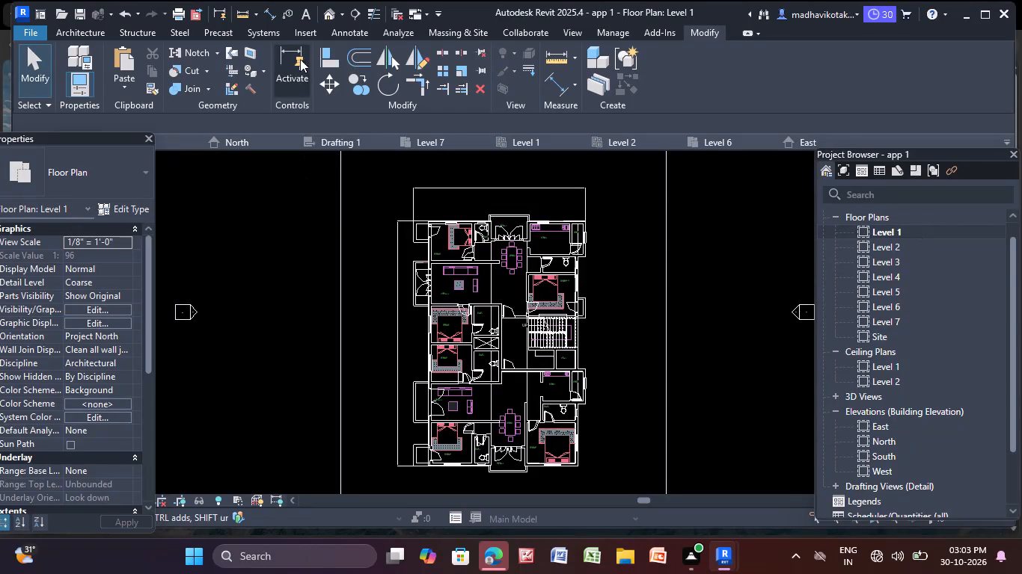
From the Level 1 plan, create a new in-place Generic Models component and begin a solid extrusion.
scroll(492, 336, up, 2)
scroll(484, 329, down, 2)
middle_drag(486, 333, 480, 318)
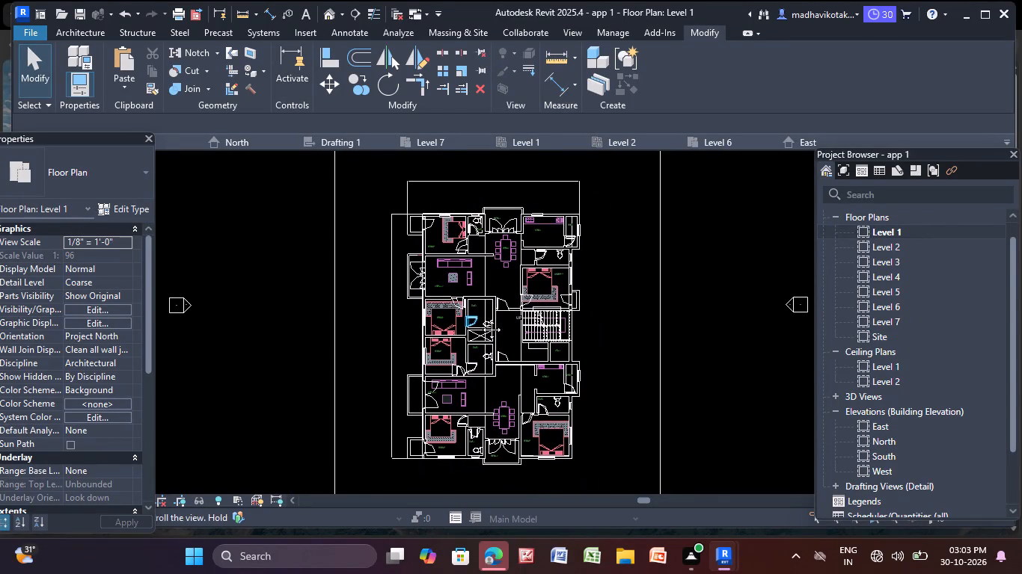
middle_drag(480, 318, 482, 305)
click(95, 35)
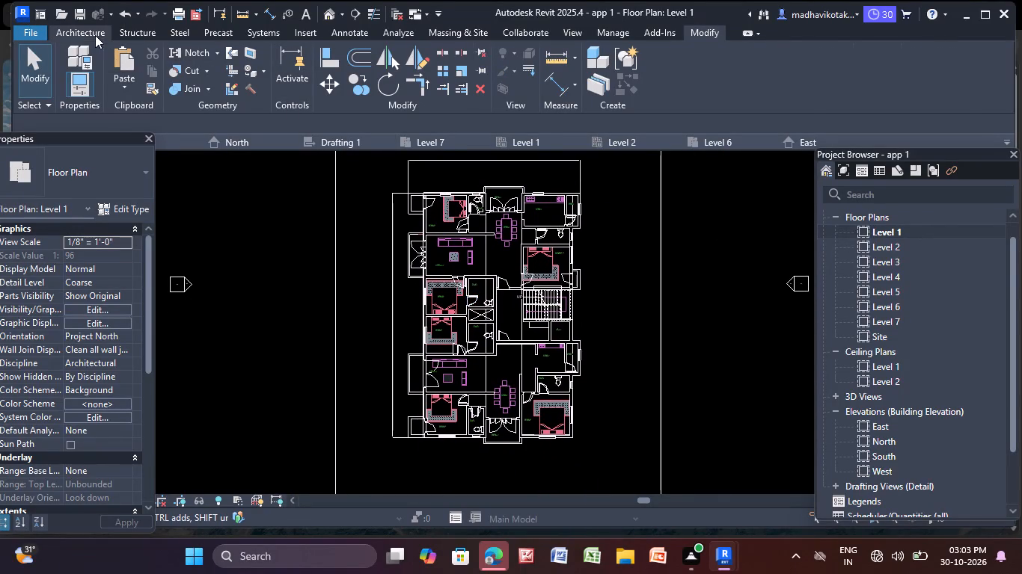
click(187, 94)
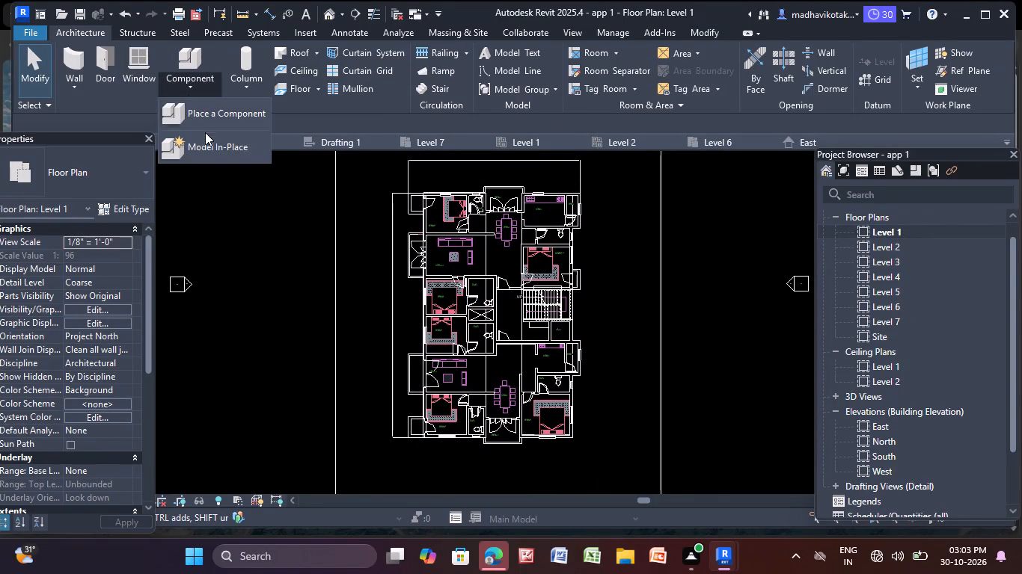
click(206, 138)
scroll(460, 252, down, 5)
click(454, 274)
click(535, 436)
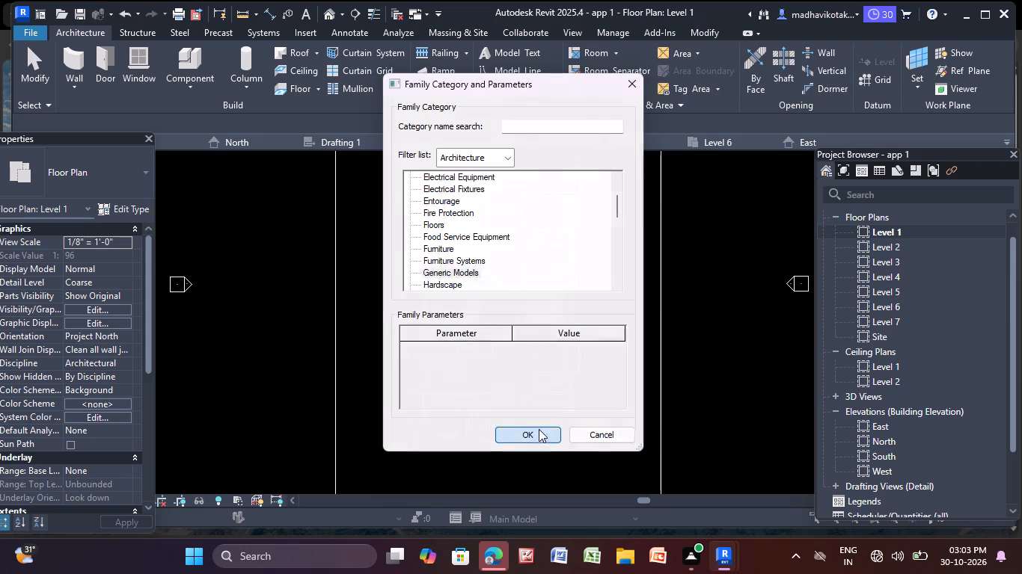
click(536, 291)
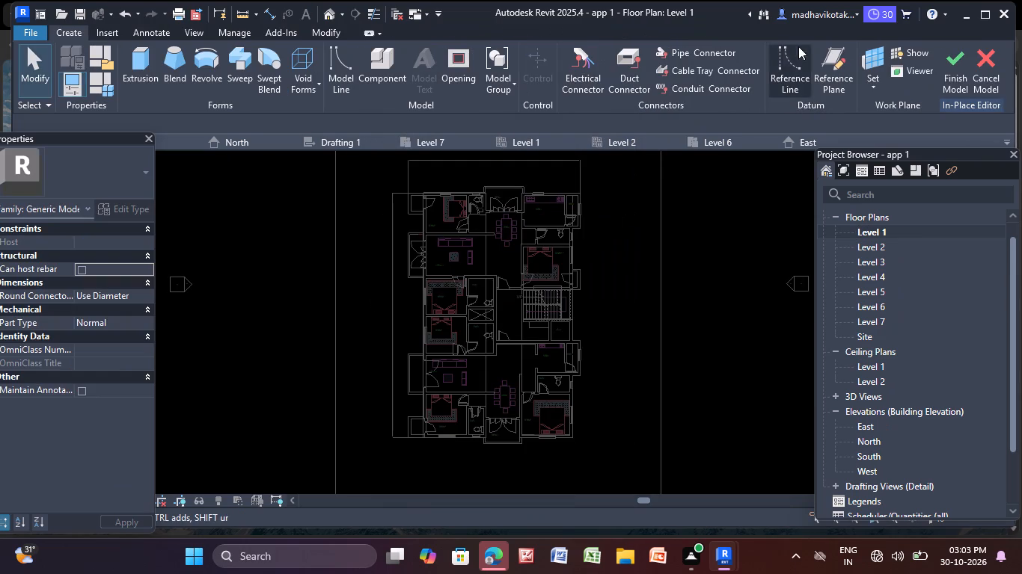
click(142, 64)
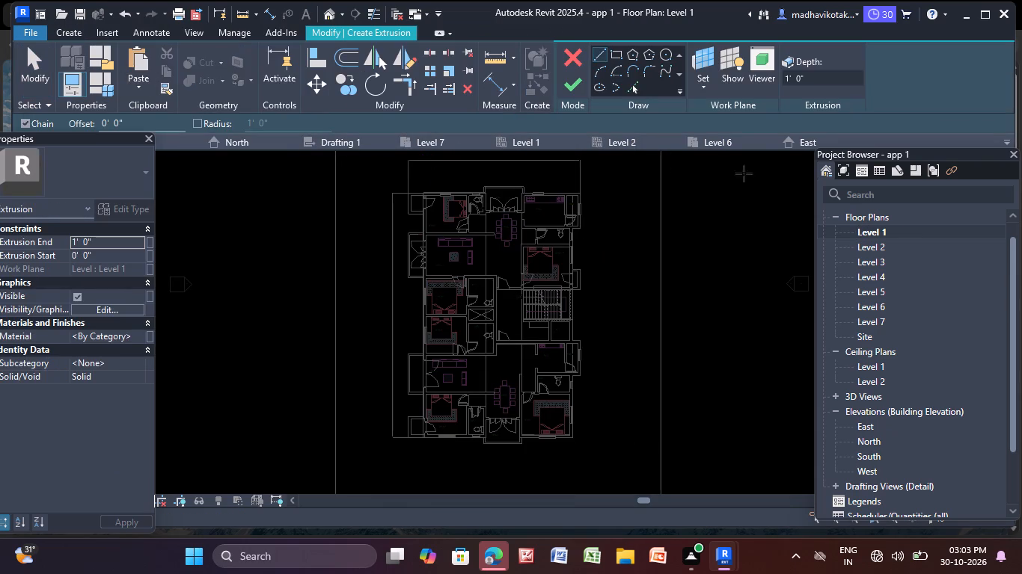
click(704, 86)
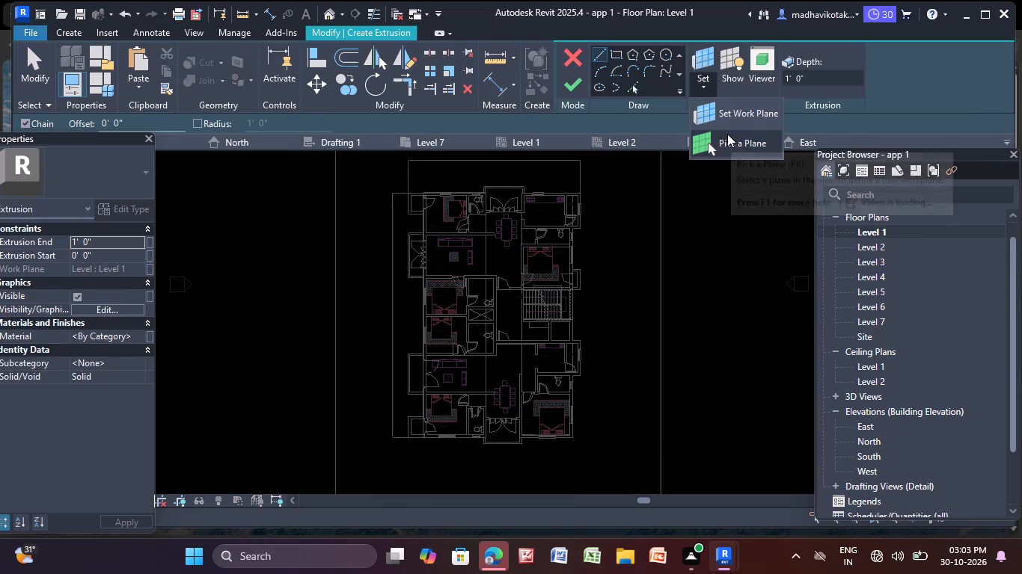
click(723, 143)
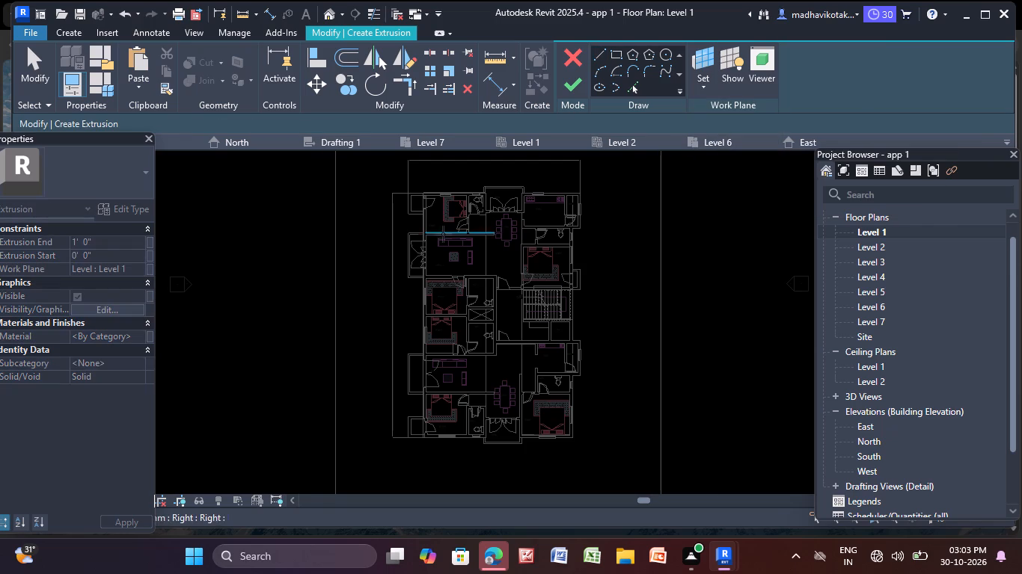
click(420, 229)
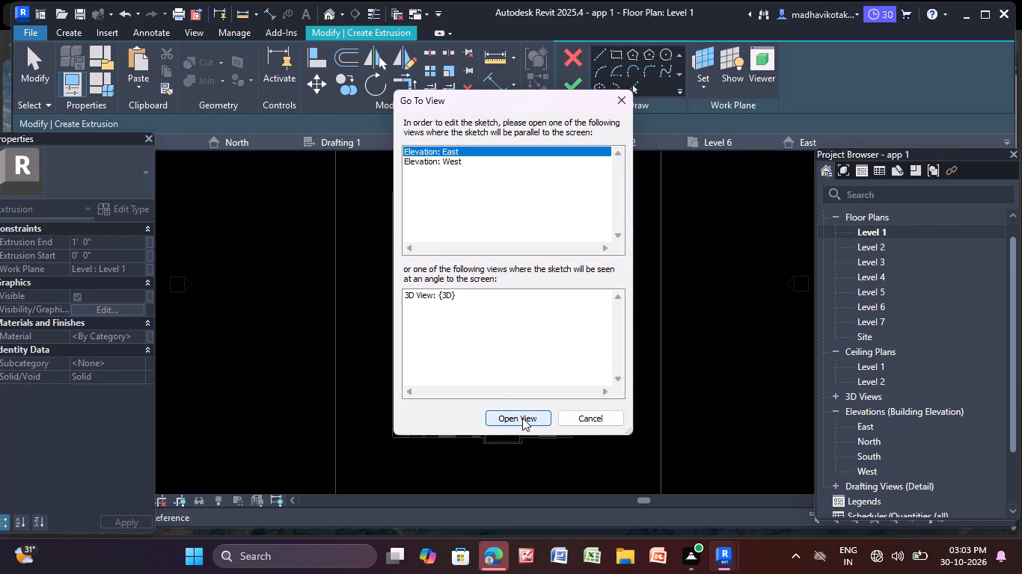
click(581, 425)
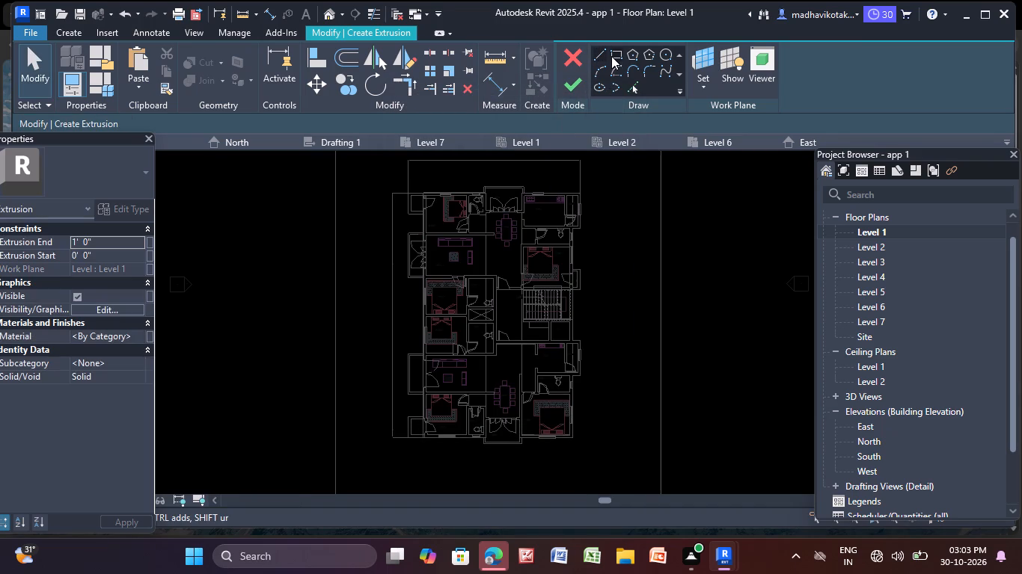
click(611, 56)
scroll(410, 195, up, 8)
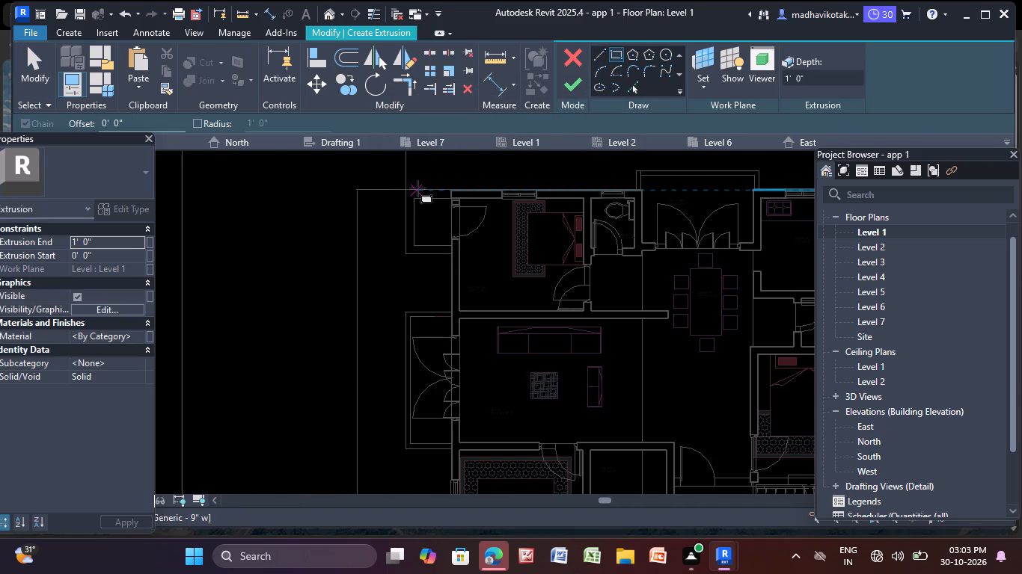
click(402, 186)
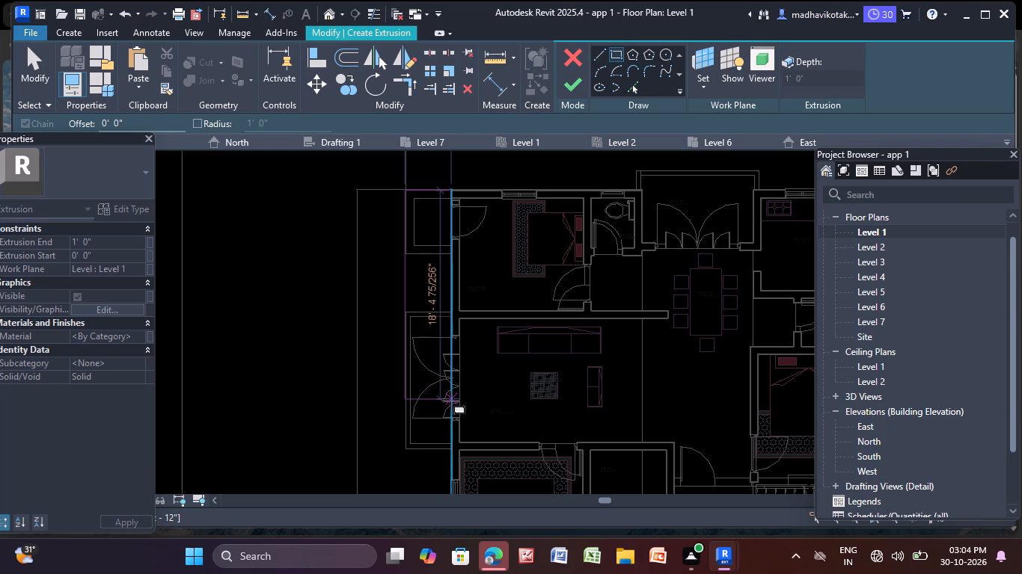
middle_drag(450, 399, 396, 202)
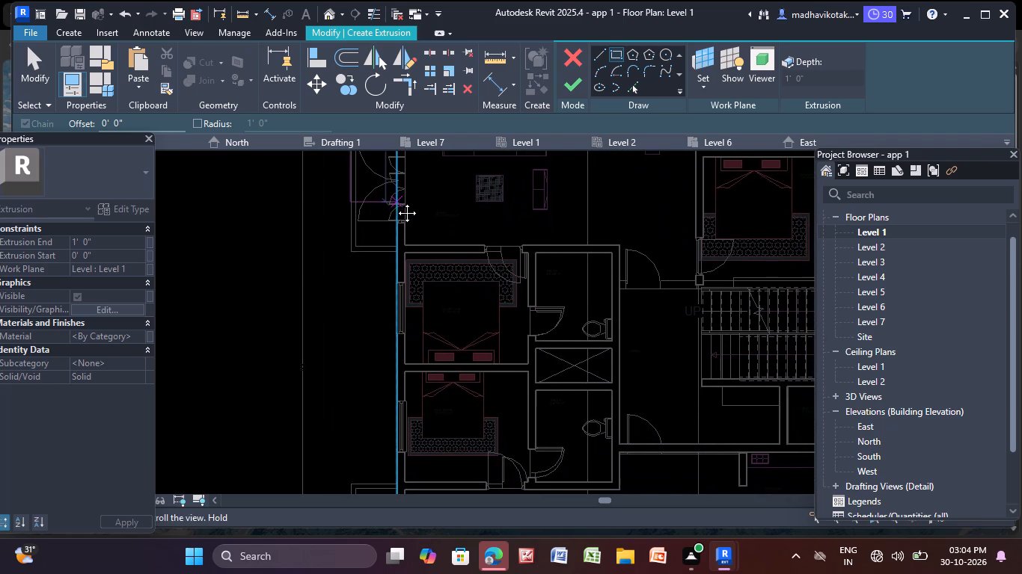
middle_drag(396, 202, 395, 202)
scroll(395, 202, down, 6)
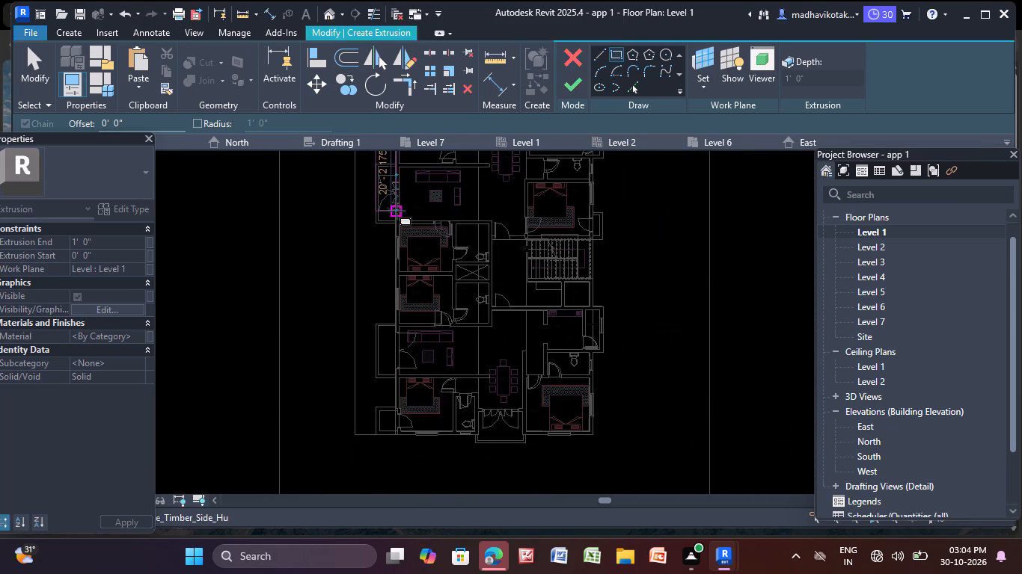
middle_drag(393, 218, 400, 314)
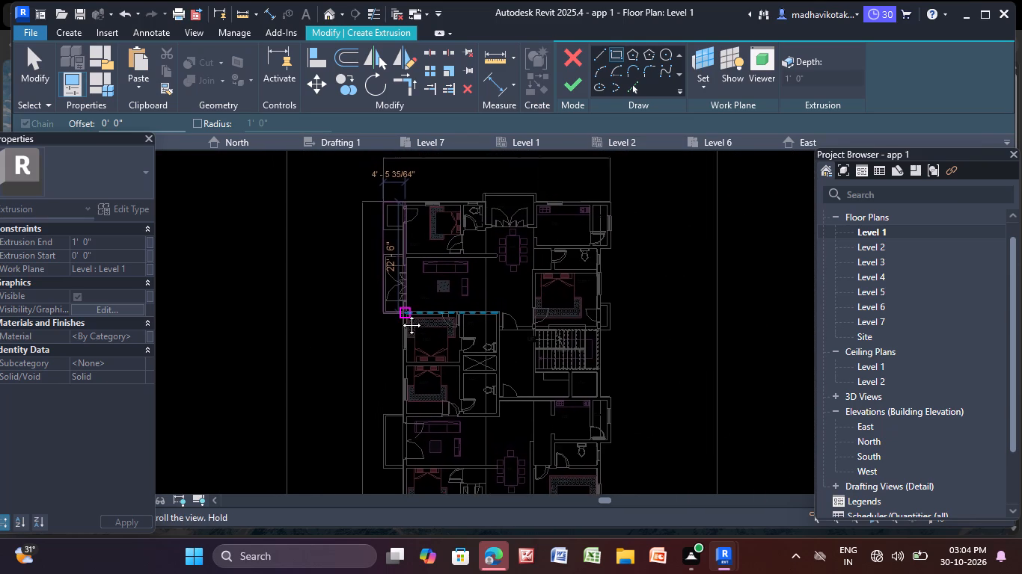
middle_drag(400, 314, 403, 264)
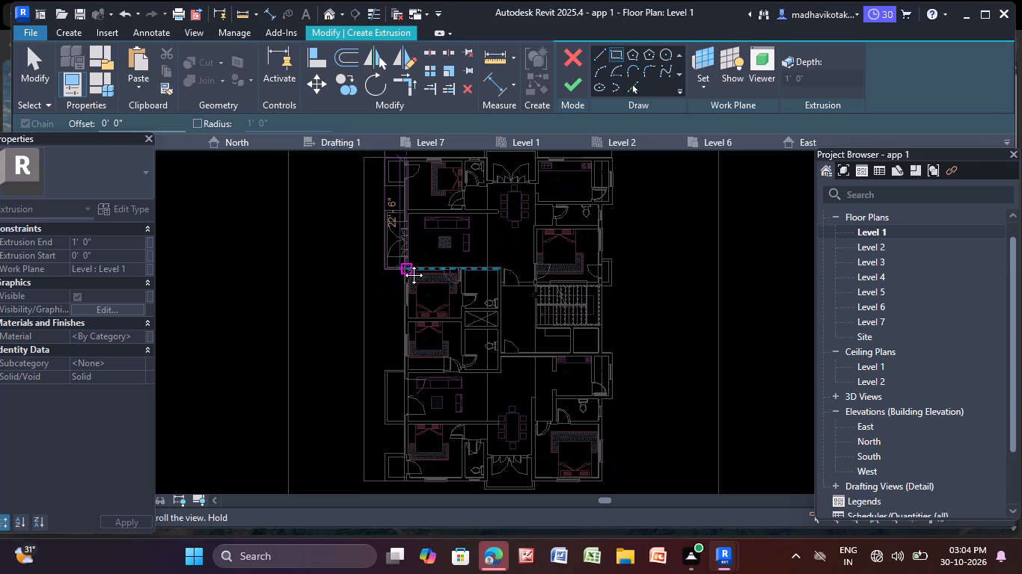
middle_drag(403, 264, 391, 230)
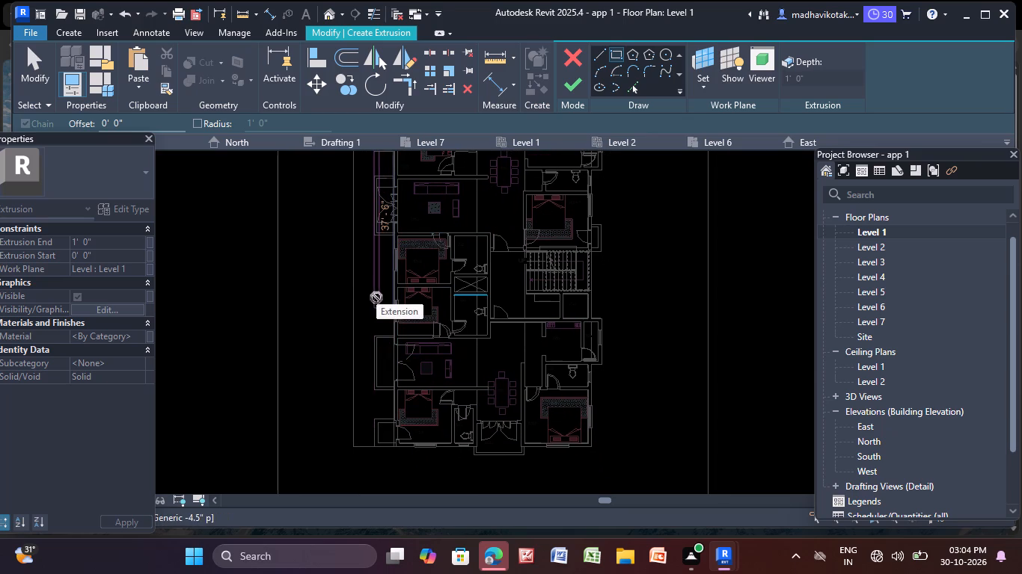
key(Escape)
Sketch an extrusion rectangle about 8'-5" long outside the upper middle bedroom's exterior wall, keep the 1' depth, and finish the model.
click(615, 49)
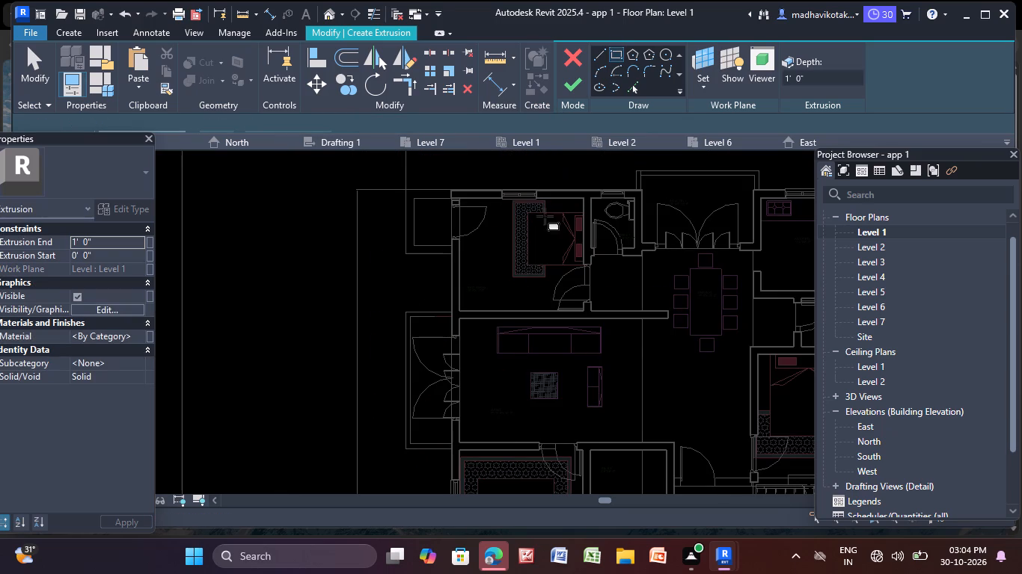
scroll(501, 362, down, 2)
middle_drag(498, 362, 411, 127)
scroll(379, 196, up, 2)
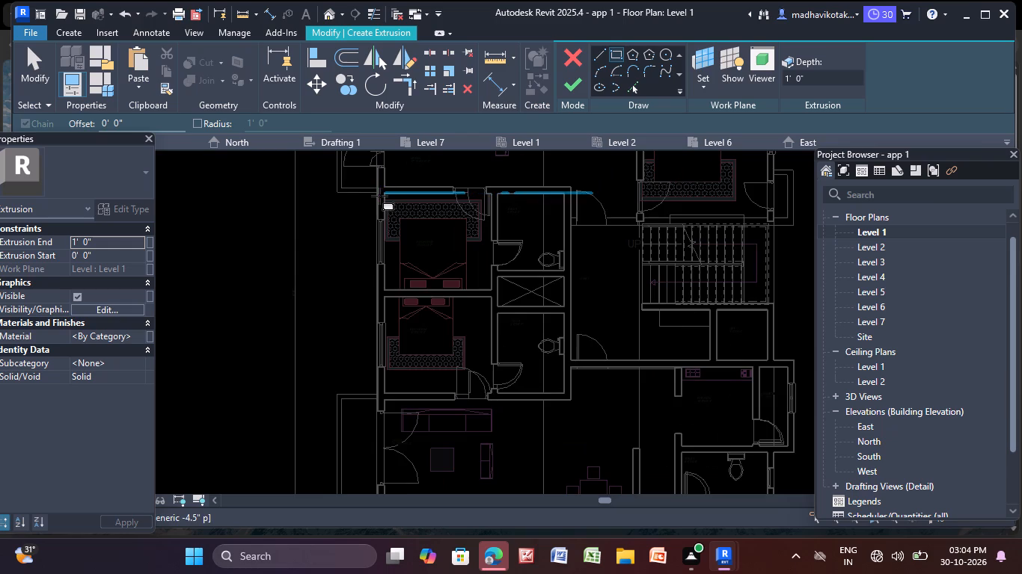
click(376, 197)
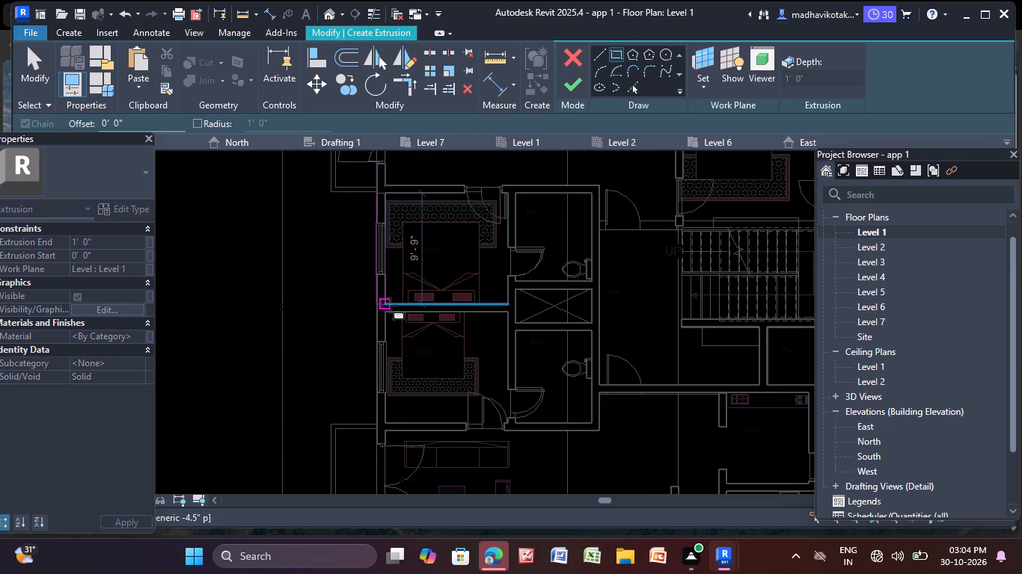
click(343, 294)
click(578, 76)
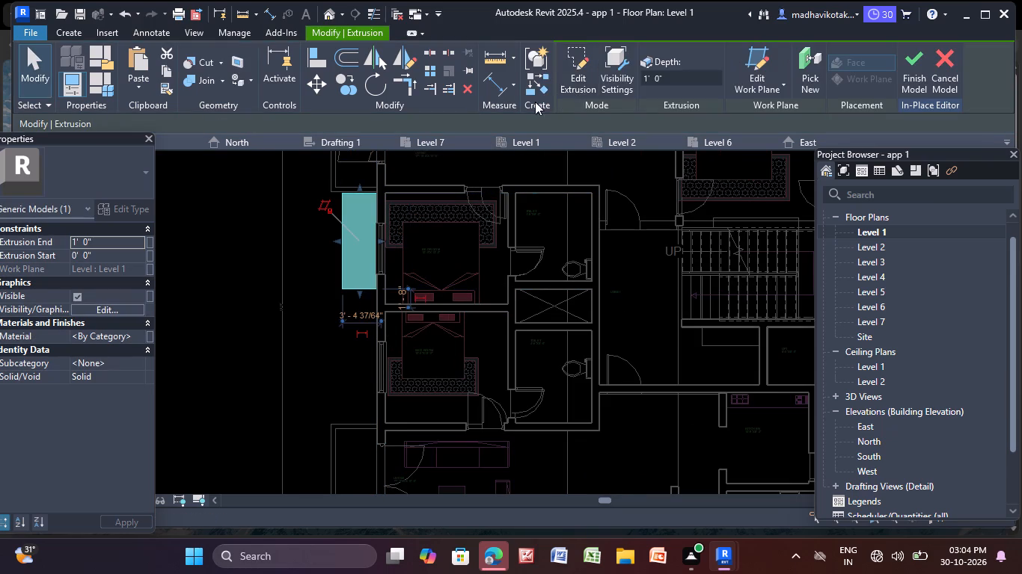
click(917, 67)
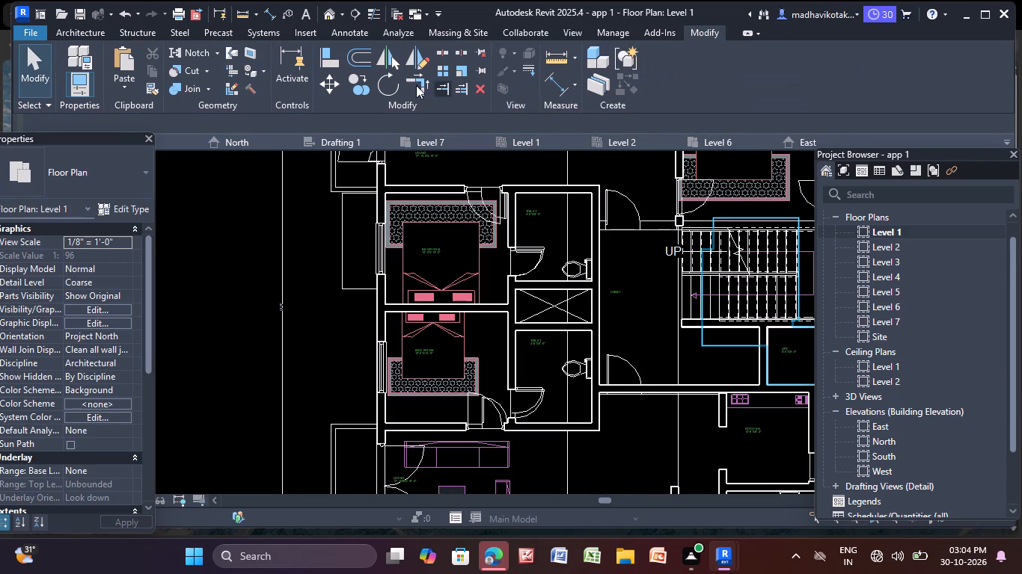
In the 3D view, stretch the new low block's top upward to the second-storey arched window.
click(320, 13)
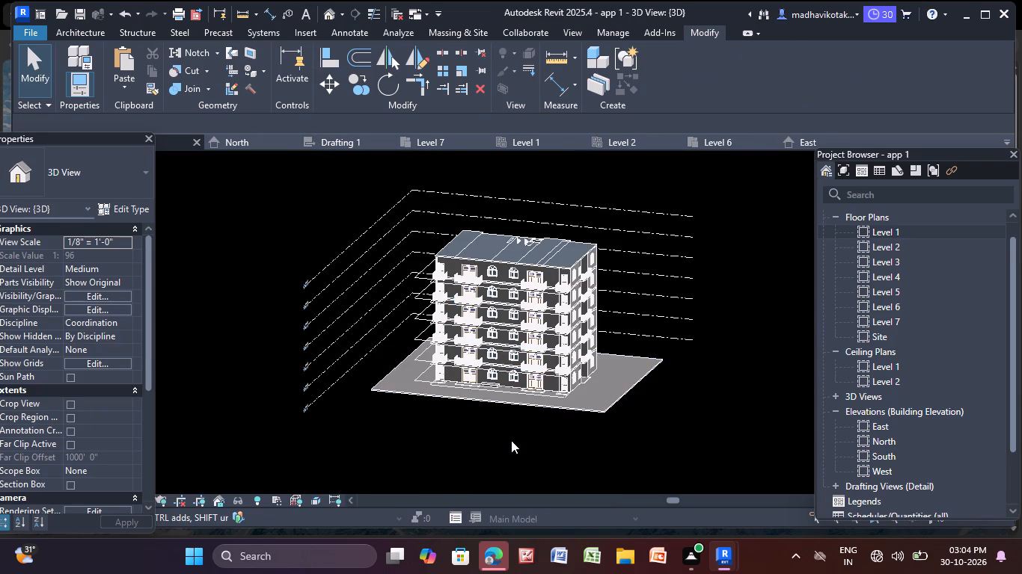
shift+middle_drag(488, 452, 480, 455)
scroll(490, 398, up, 14)
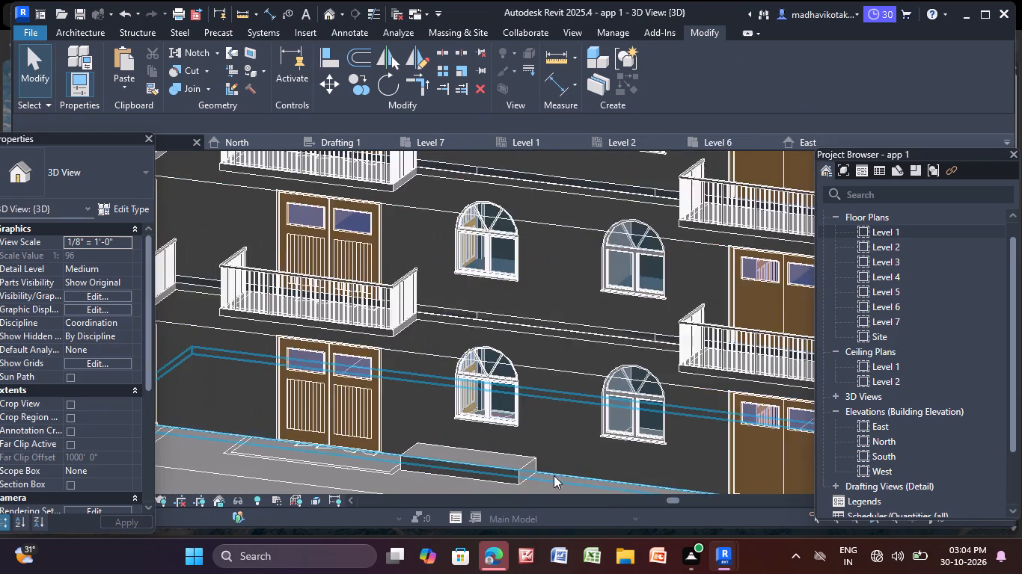
middle_drag(554, 475, 527, 452)
click(480, 463)
drag(460, 447, 489, 342)
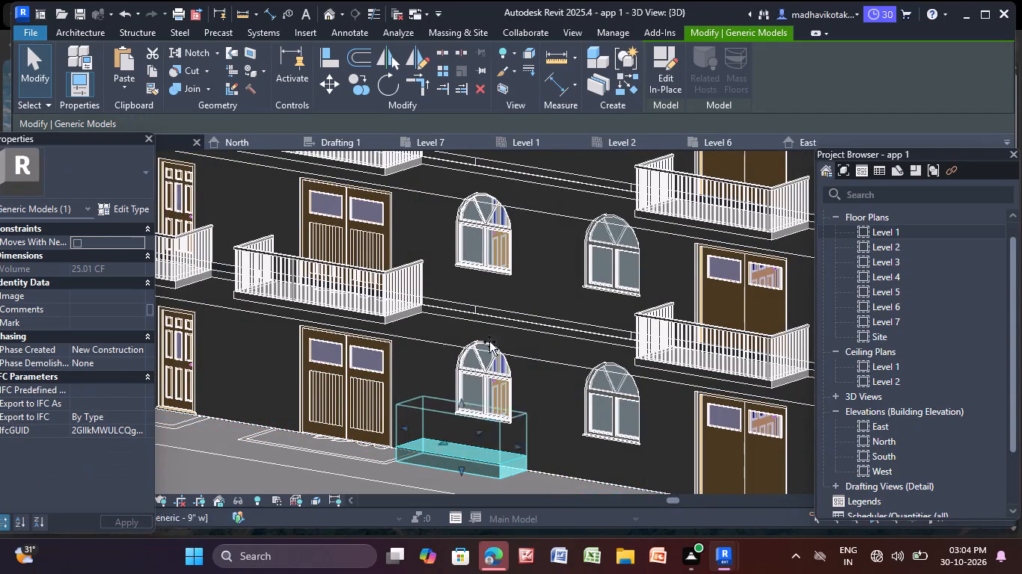
drag(489, 342, 499, 213)
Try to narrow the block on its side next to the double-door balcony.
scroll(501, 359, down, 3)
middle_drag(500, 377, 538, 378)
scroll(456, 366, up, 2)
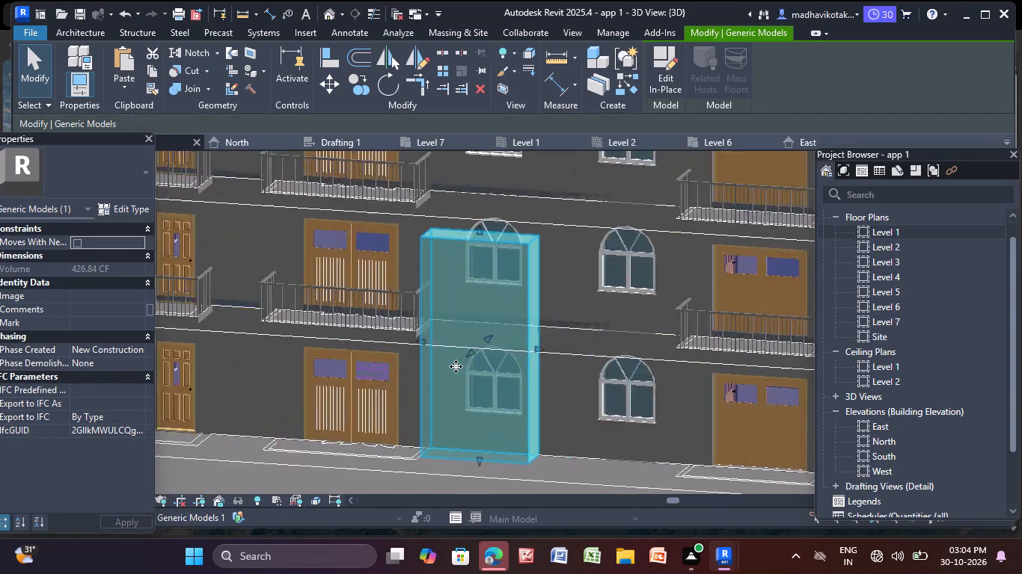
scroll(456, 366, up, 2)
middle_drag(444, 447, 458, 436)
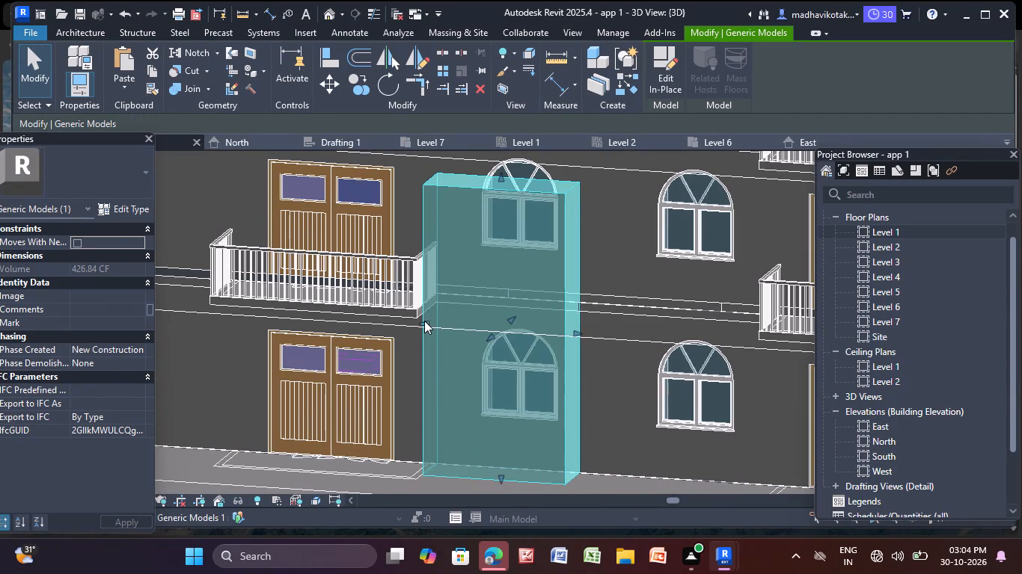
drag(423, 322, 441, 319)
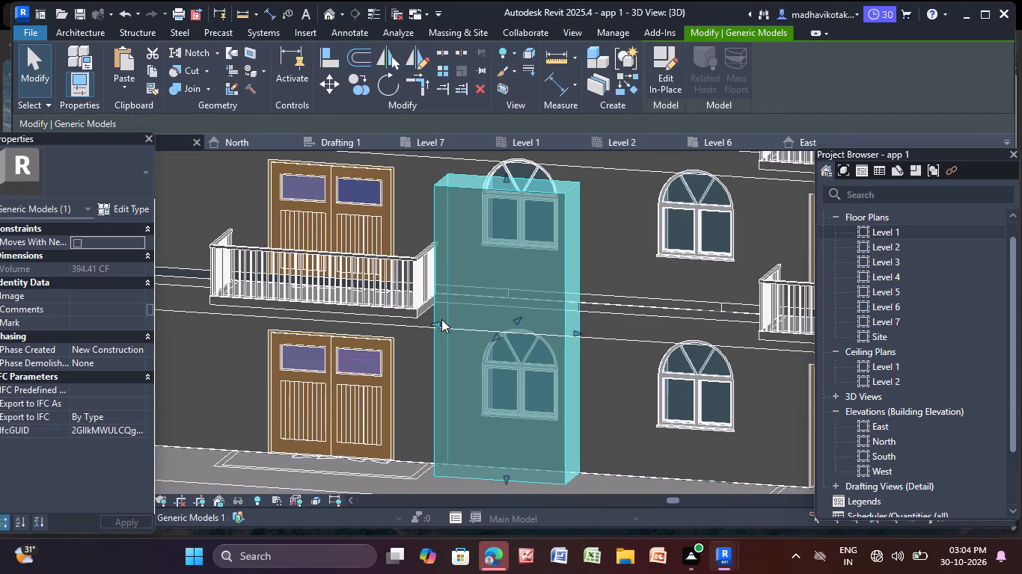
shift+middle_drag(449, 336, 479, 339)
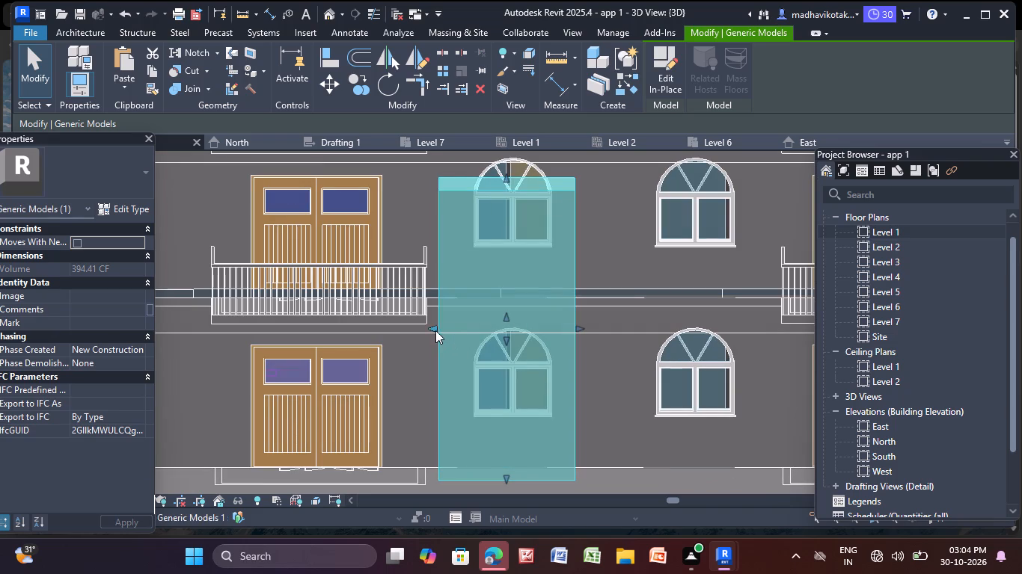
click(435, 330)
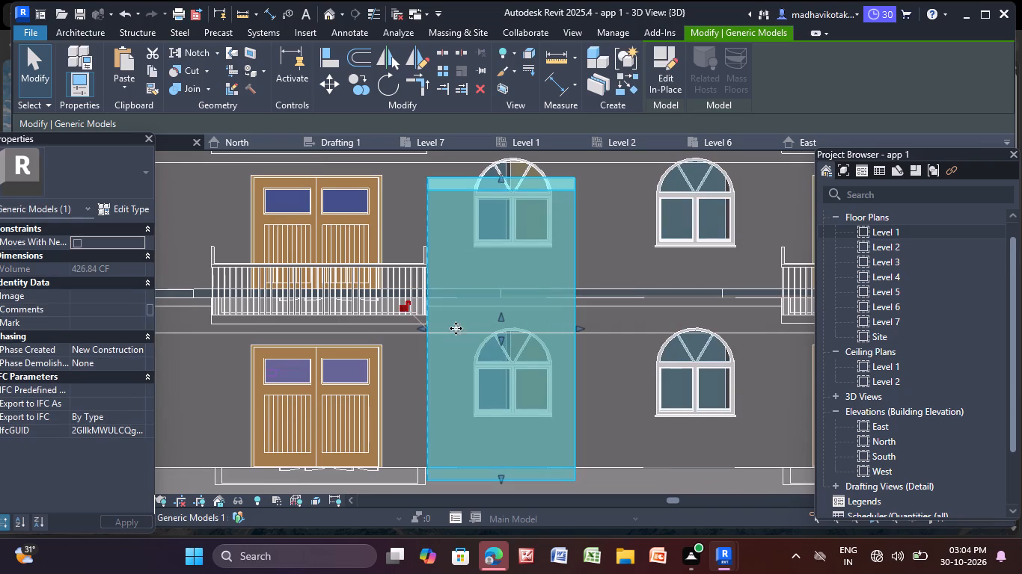
Stretch the block's top up past all the arched windows to the roof edge, about 60'-6" high.
shift+middle_drag(489, 339, 496, 293)
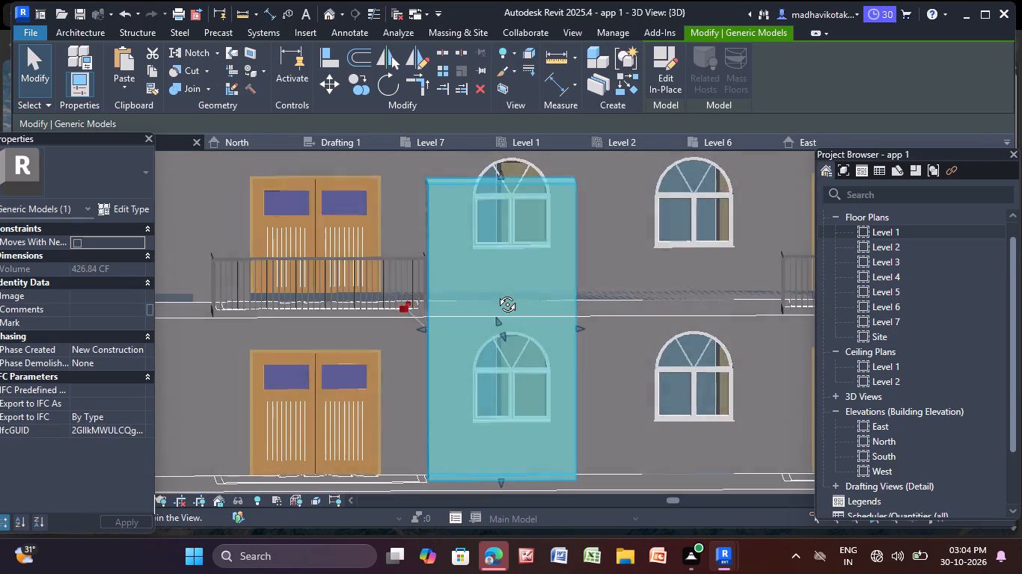
shift+middle_drag(496, 293, 476, 291)
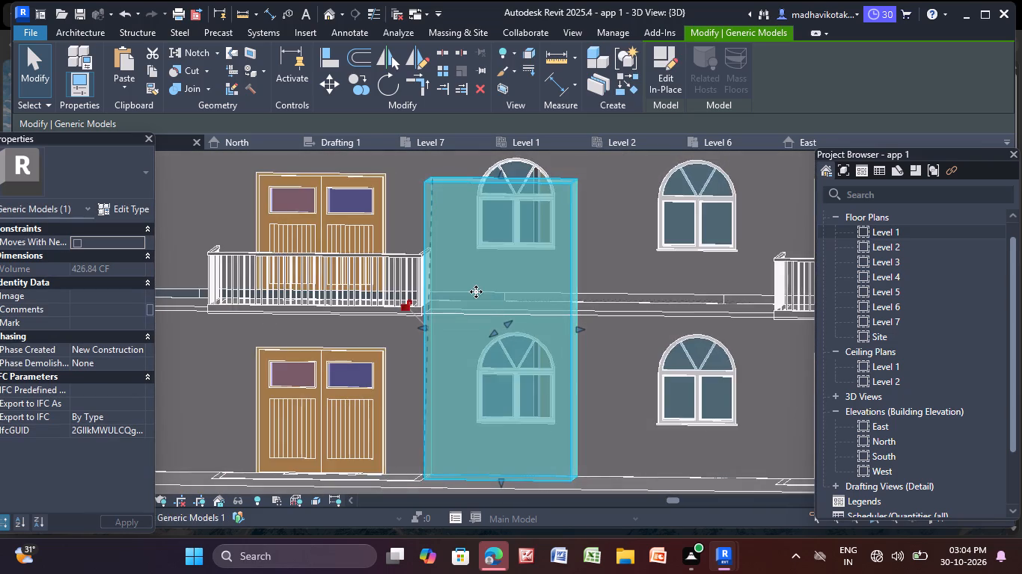
middle_drag(476, 291, 456, 374)
drag(480, 259, 487, 206)
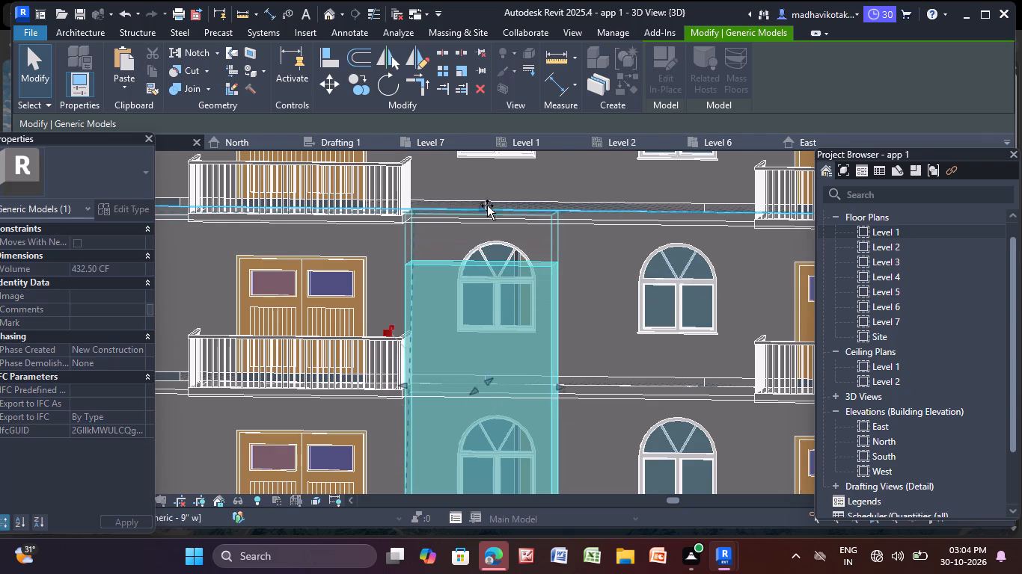
drag(487, 206, 515, 141)
scroll(493, 227, down, 4)
middle_drag(491, 249, 515, 403)
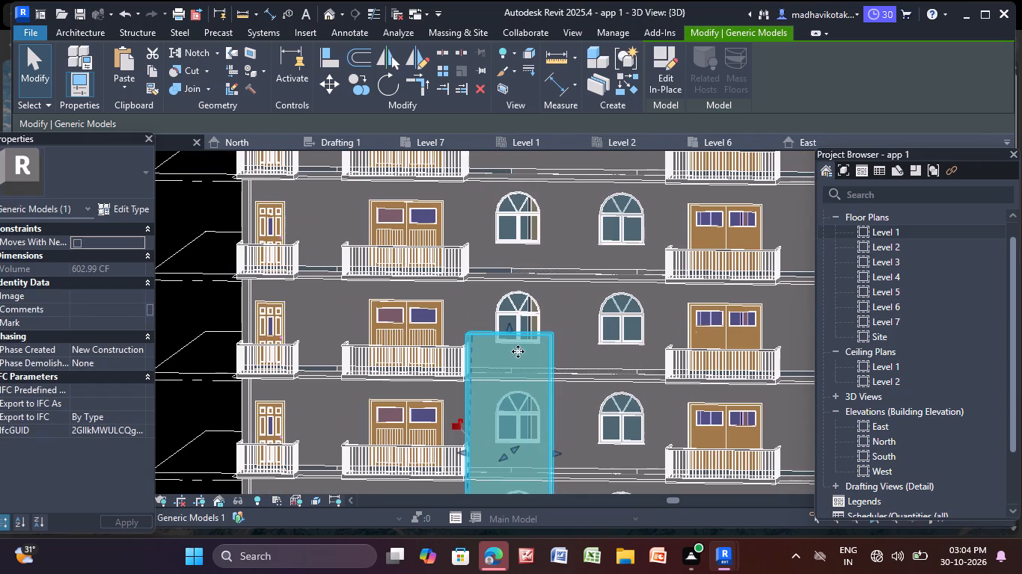
drag(509, 330, 561, 158)
scroll(547, 221, down, 1)
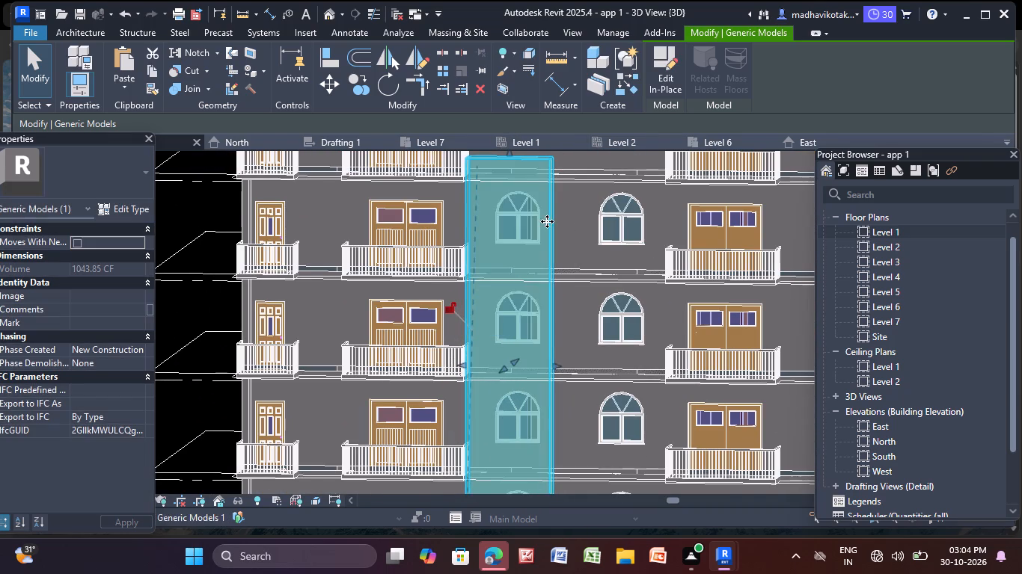
middle_drag(547, 221, 552, 372)
drag(520, 312, 543, 178)
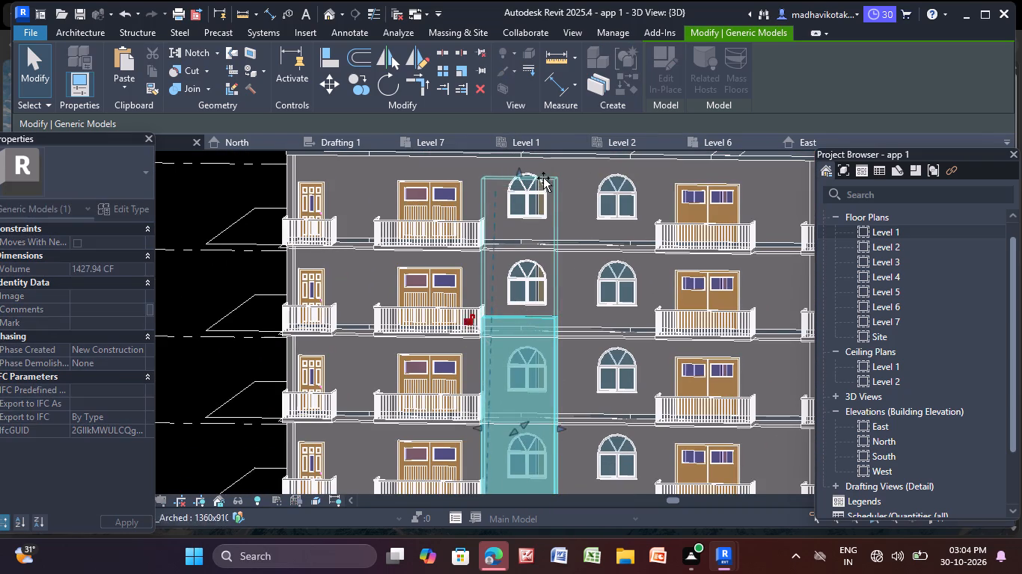
drag(543, 178, 540, 151)
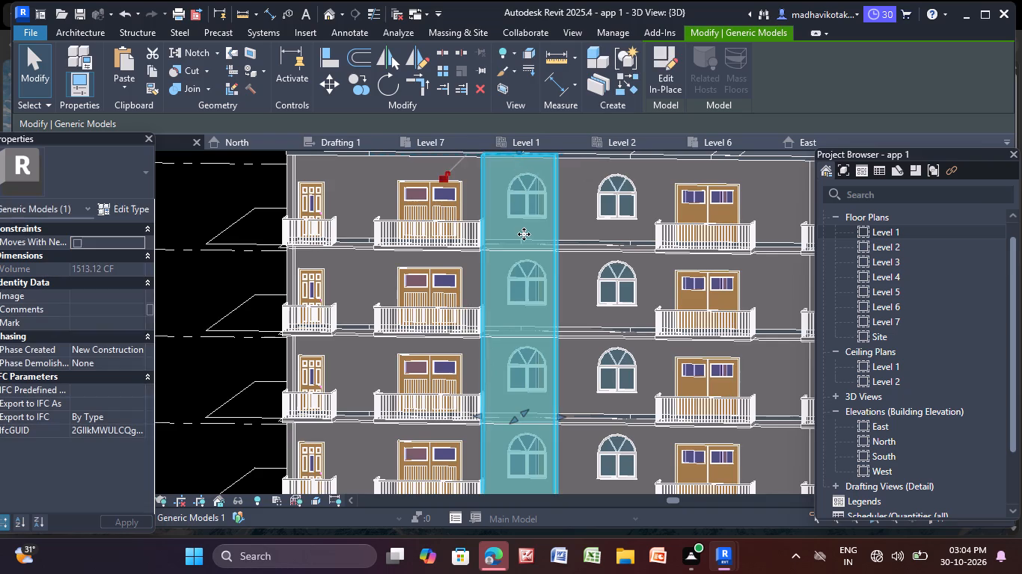
Widen the full-height block across both arched-window columns until its side meets the edge of the opposite double-door balconies.
scroll(524, 237, down, 3)
middle_drag(524, 239, 448, 145)
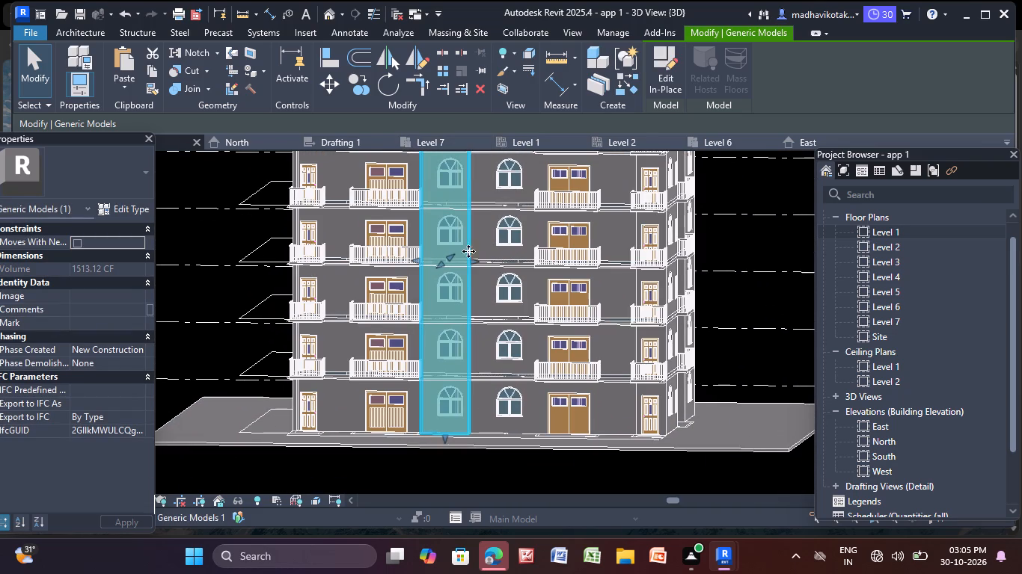
click(473, 262)
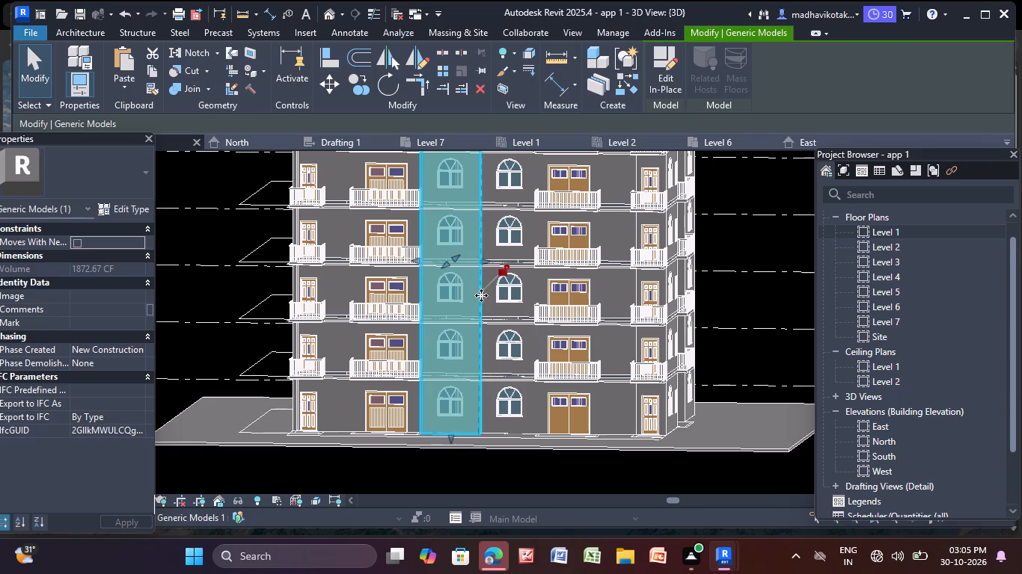
drag(483, 261, 501, 262)
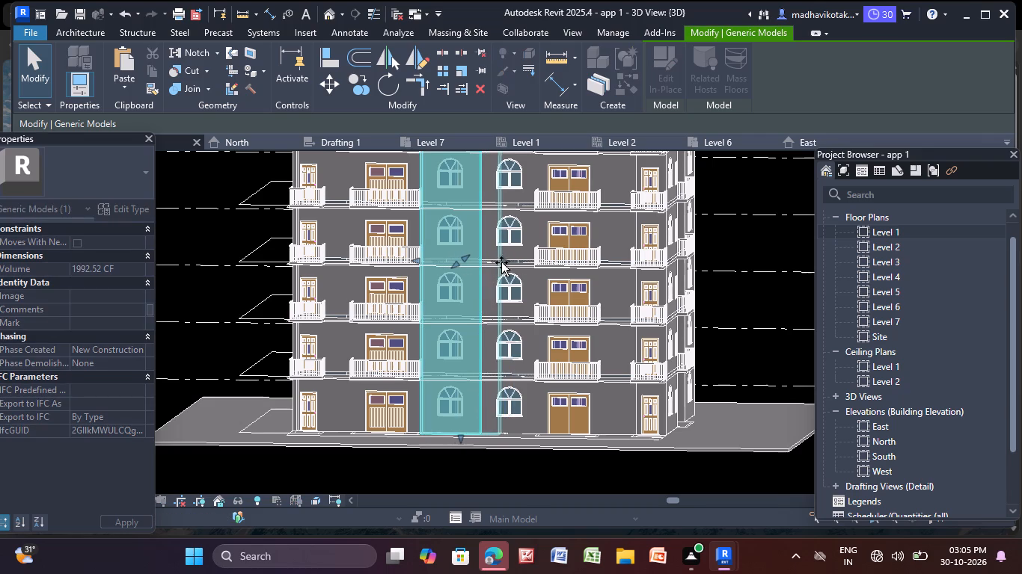
drag(501, 262, 537, 267)
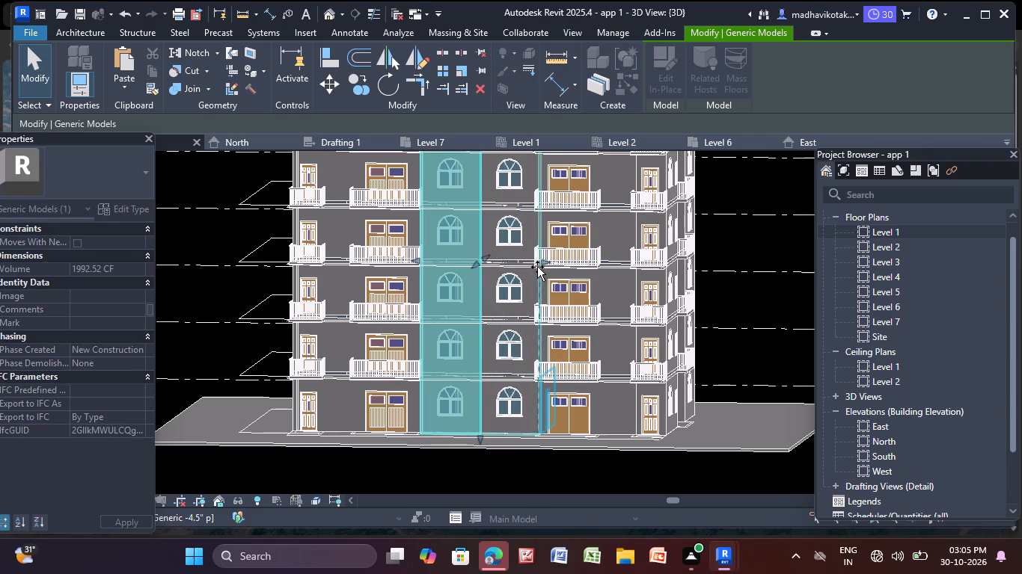
drag(537, 267, 531, 264)
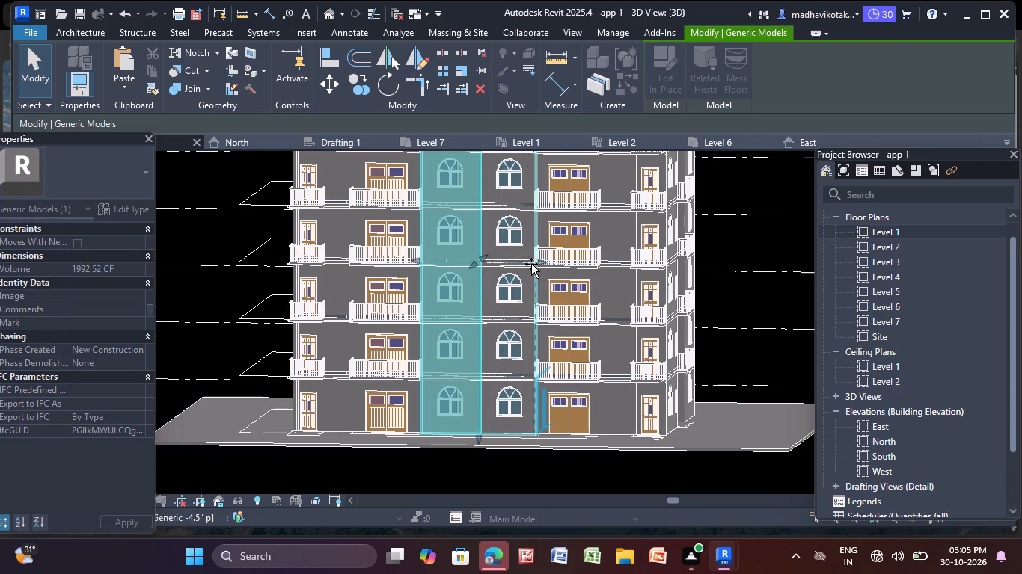
drag(531, 264, 530, 265)
drag(530, 265, 528, 265)
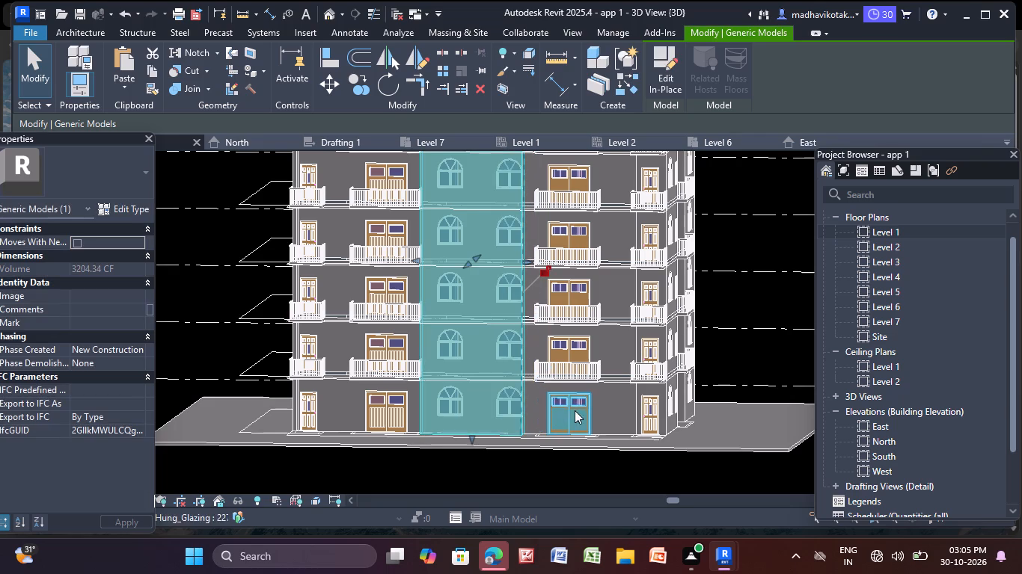
middle_drag(575, 410, 584, 406)
scroll(518, 253, up, 3)
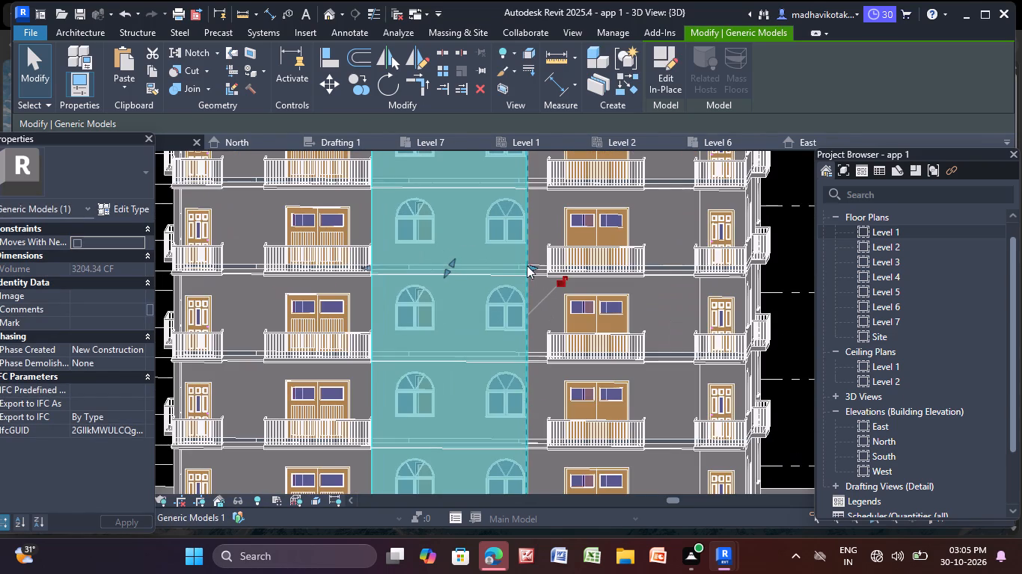
drag(529, 268, 542, 265)
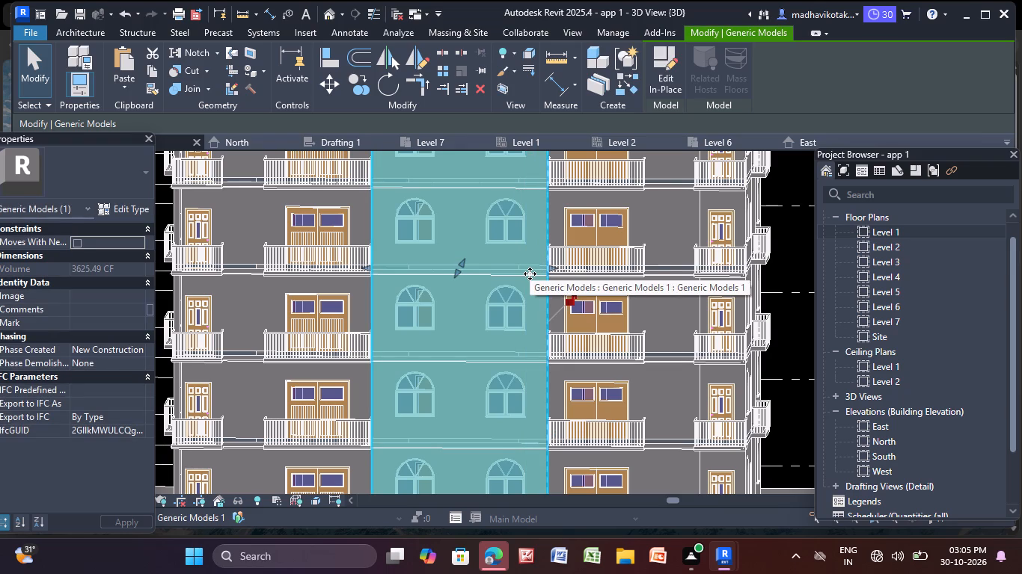
key(Escape)
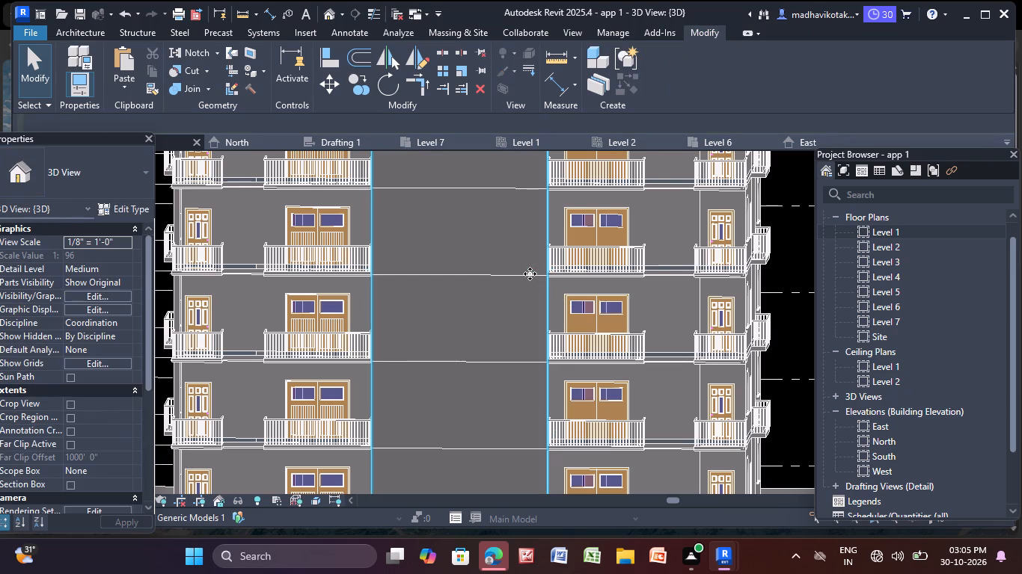
Select the widened full-height block and open it for in-place editing.
scroll(530, 274, down, 4)
click(495, 255)
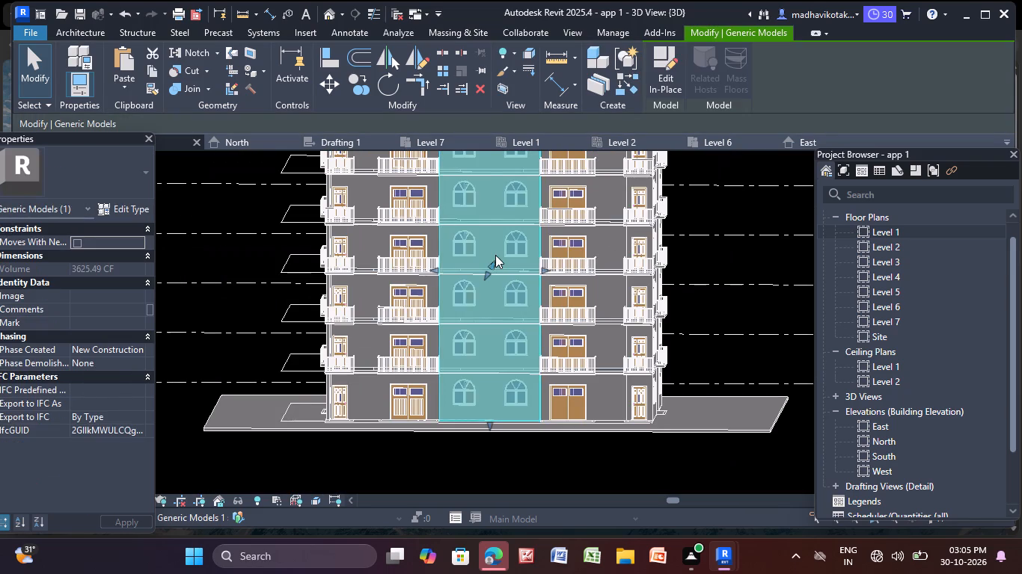
scroll(495, 255, down, 3)
middle_click(495, 257)
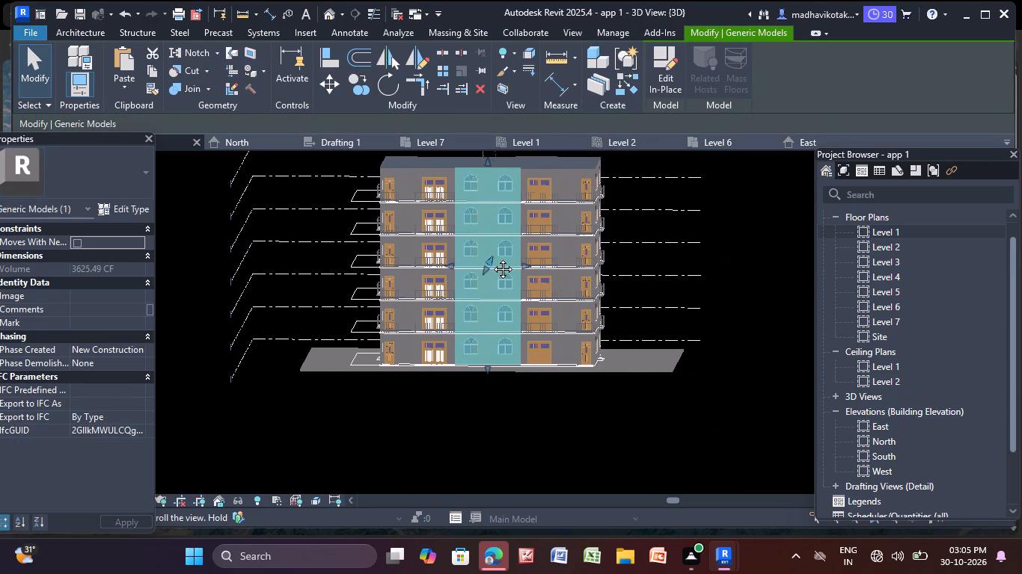
click(653, 58)
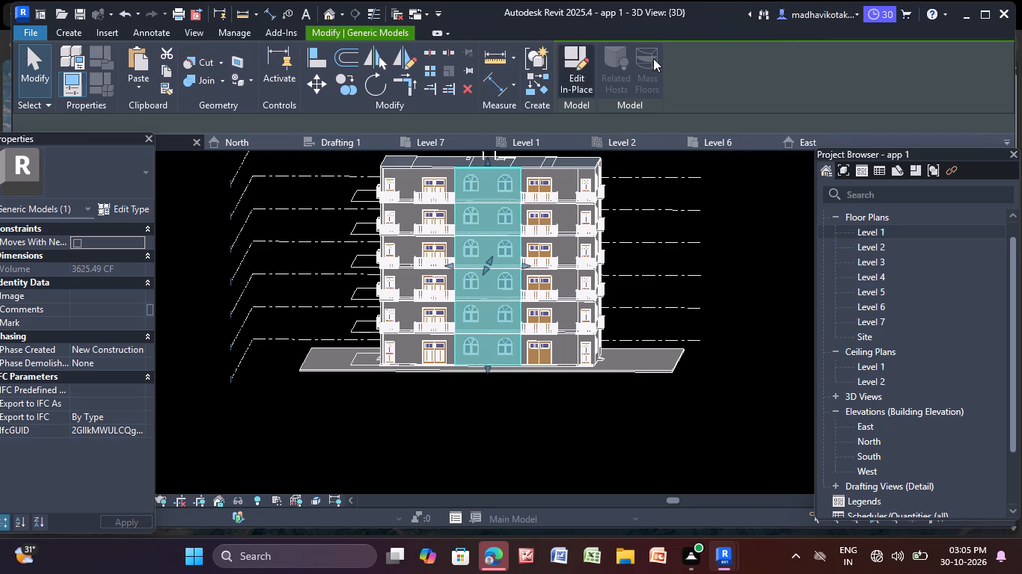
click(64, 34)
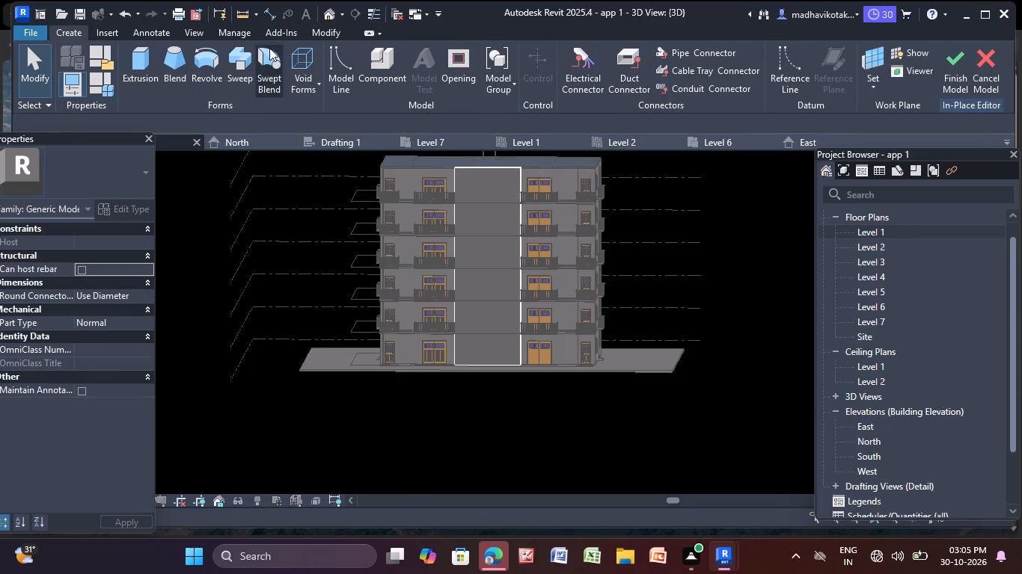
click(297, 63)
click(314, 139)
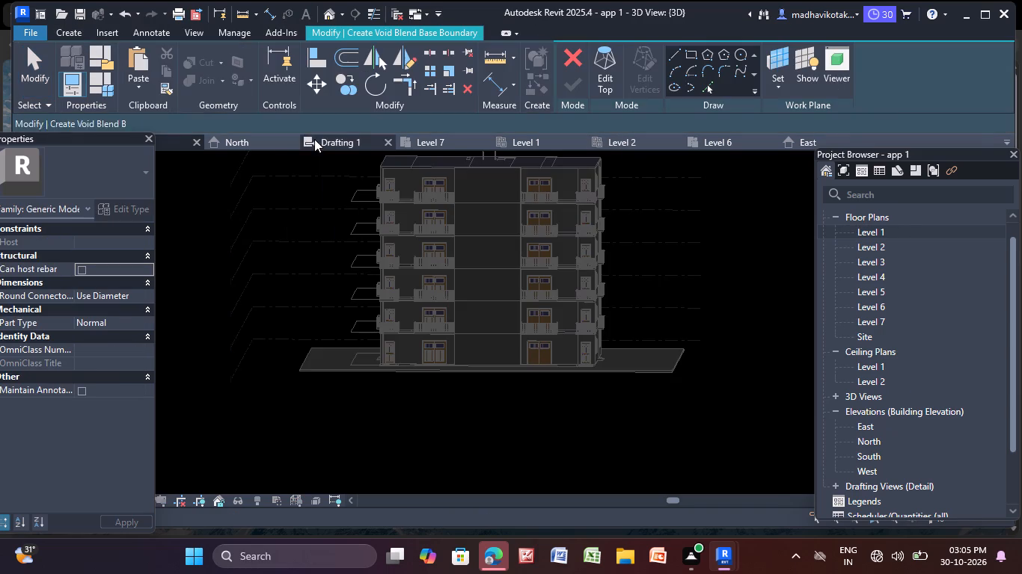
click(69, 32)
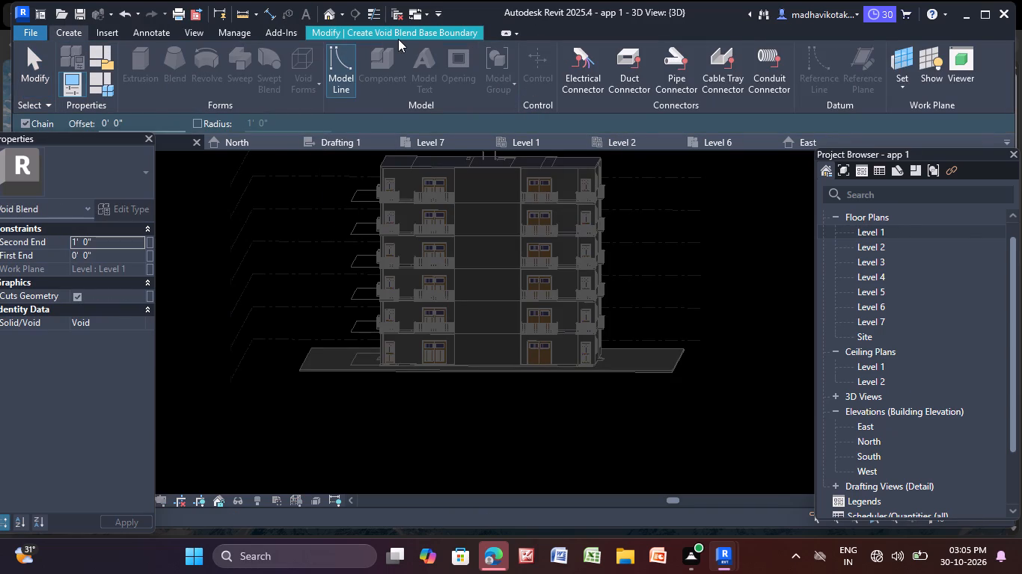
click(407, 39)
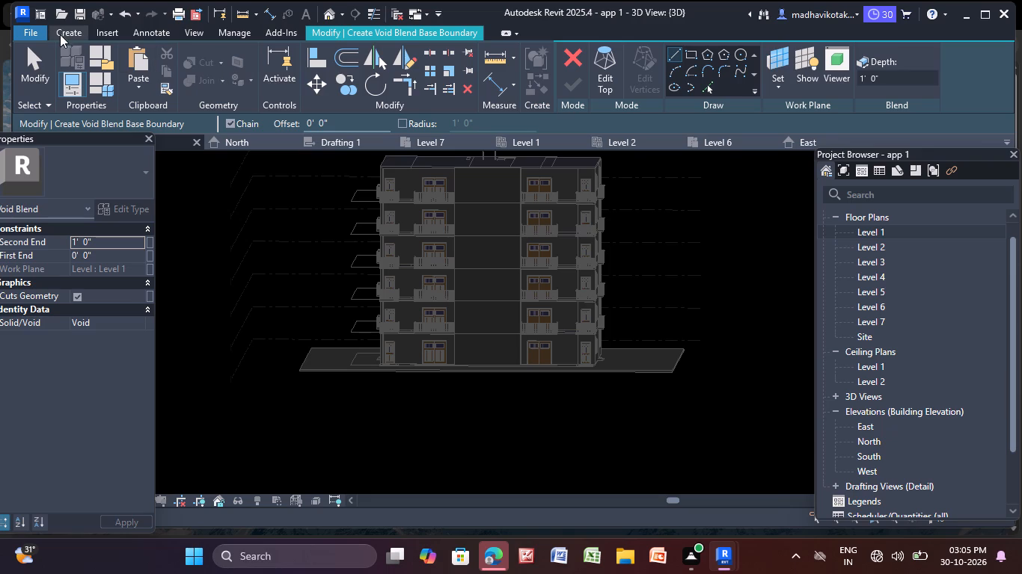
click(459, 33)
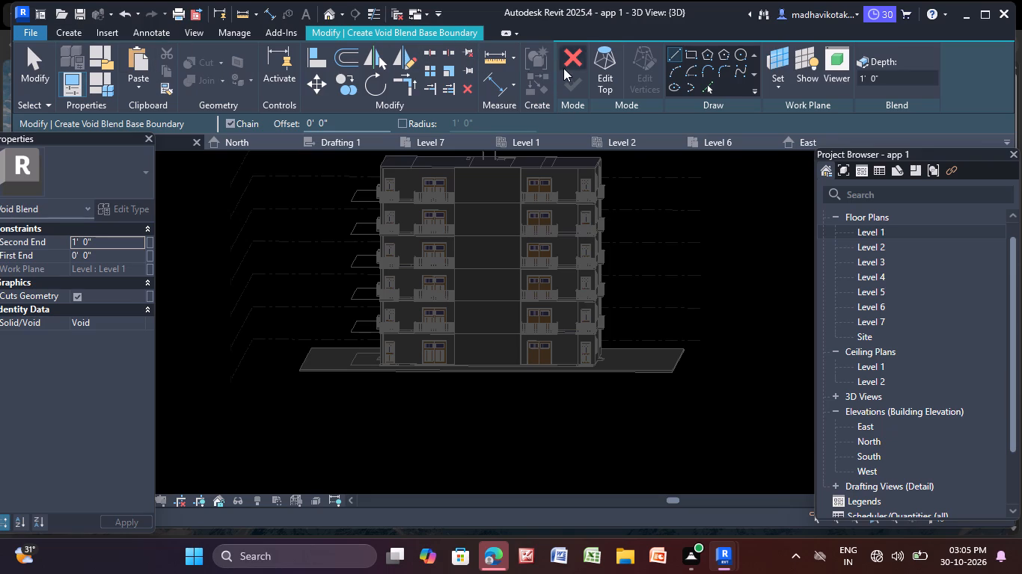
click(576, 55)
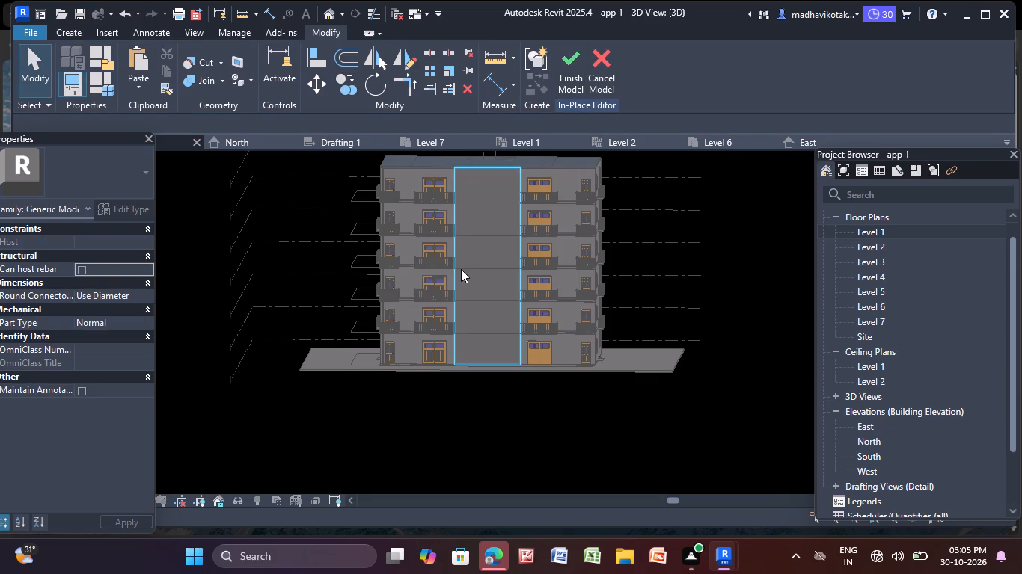
Begin a void extrusion in the in-place model and set its work plane to the block's front face.
click(462, 268)
click(73, 32)
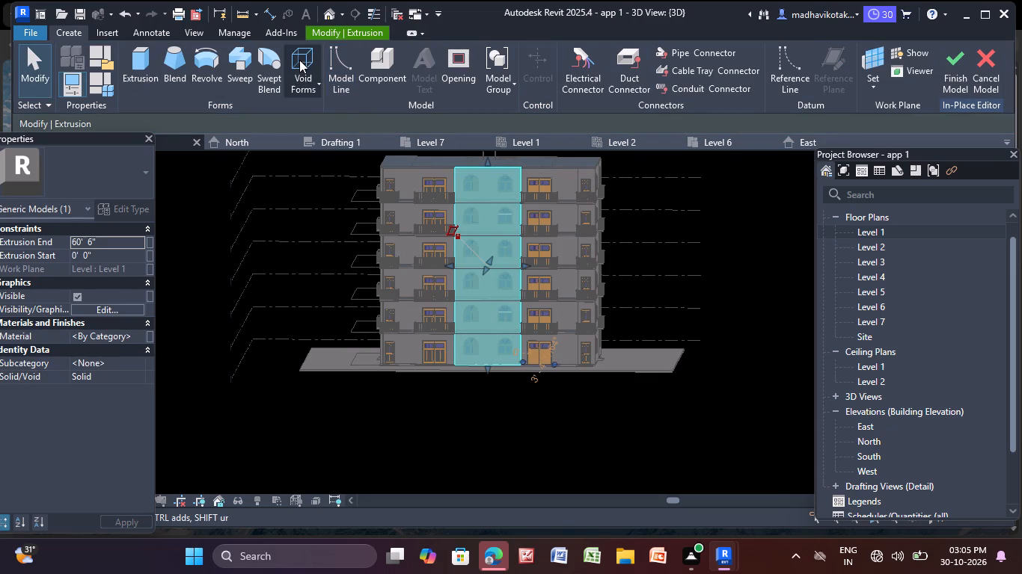
click(299, 60)
click(328, 120)
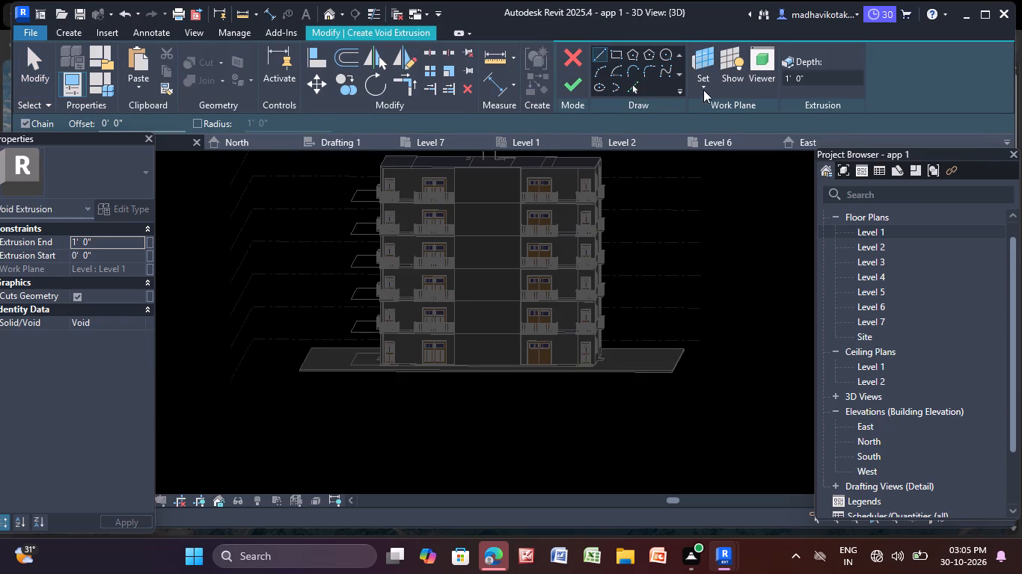
click(703, 90)
click(718, 145)
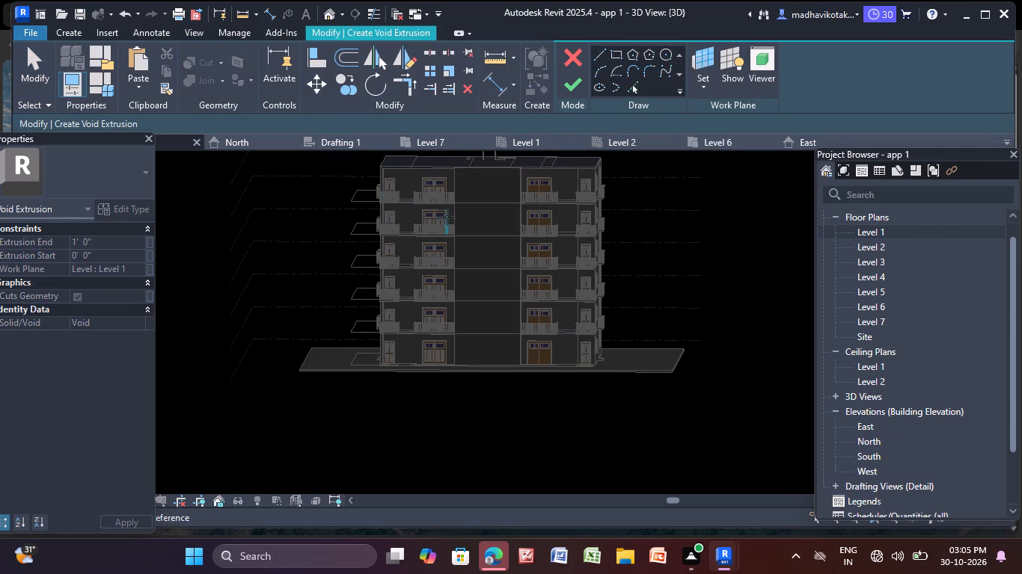
click(467, 210)
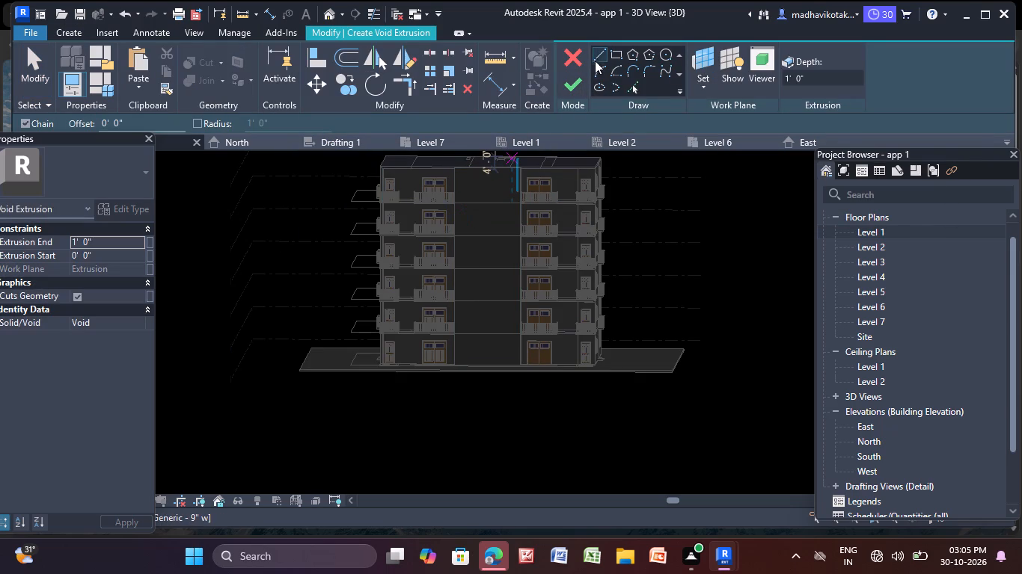
Sketch a tall void rectangle about 56'-4" high over the left half of the block's front face, inset from its edges.
click(613, 50)
scroll(486, 162, up, 5)
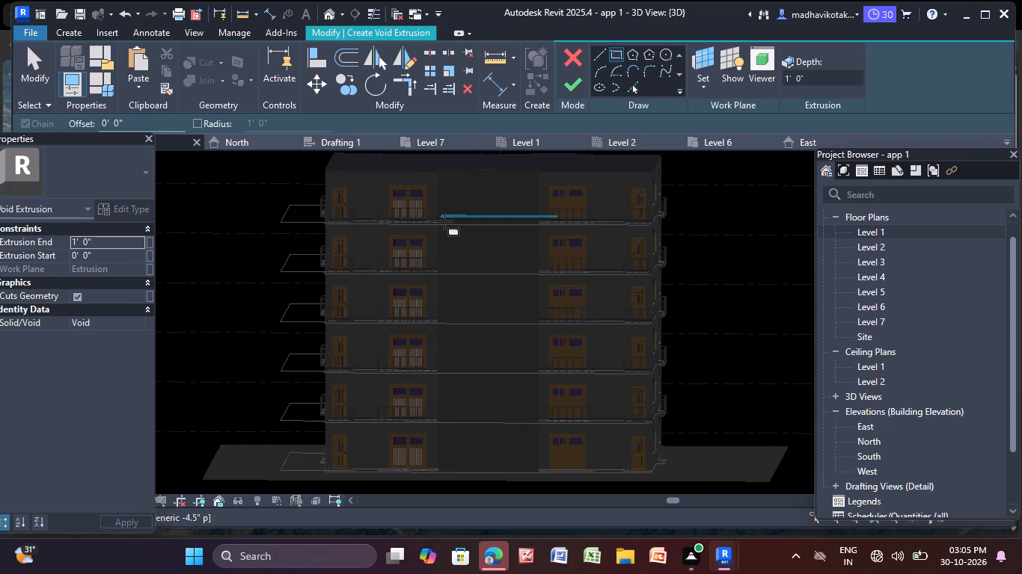
scroll(444, 221, up, 2)
middle_drag(455, 198, 433, 273)
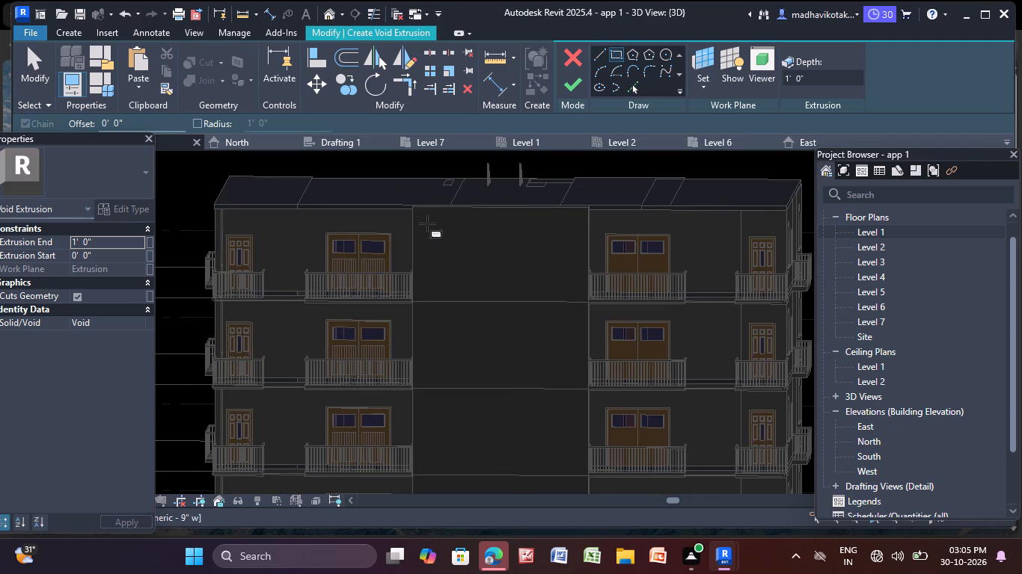
click(427, 224)
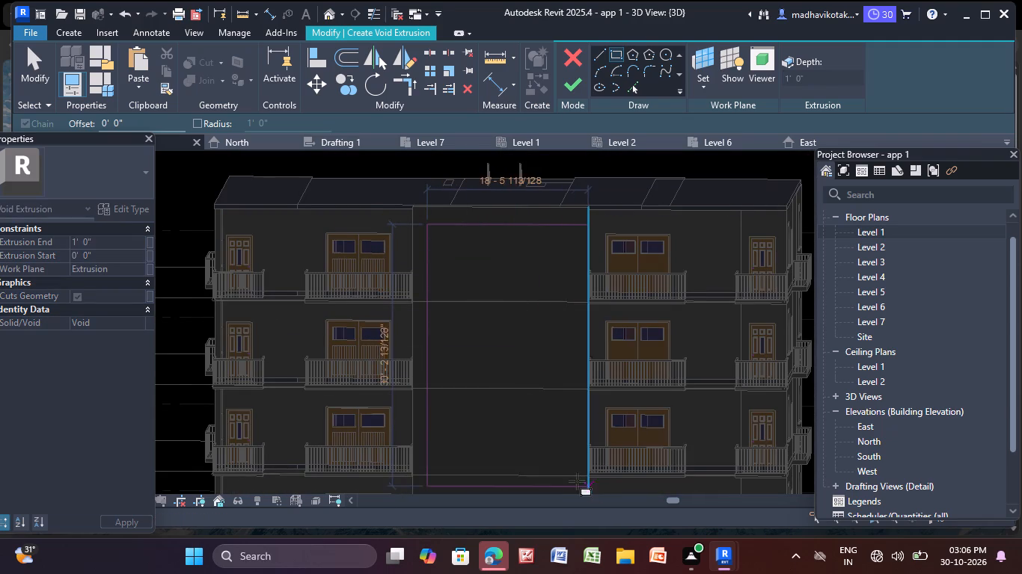
middle_drag(570, 471, 492, 200)
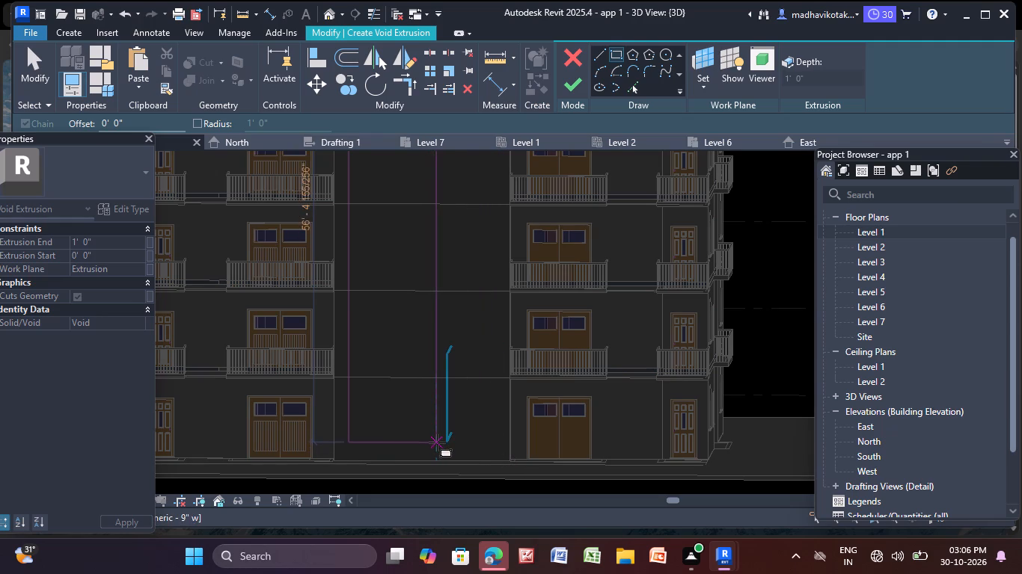
click(434, 442)
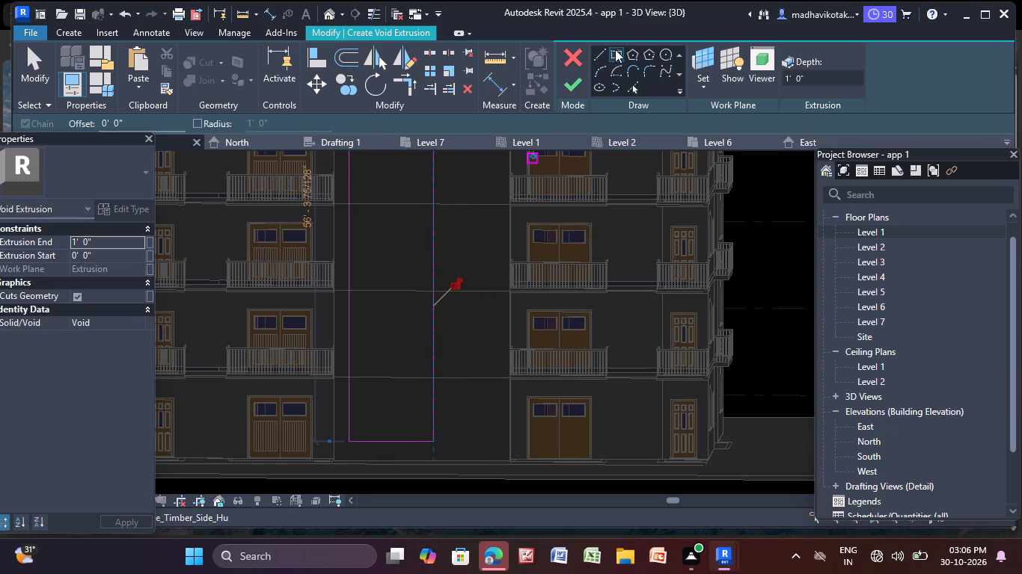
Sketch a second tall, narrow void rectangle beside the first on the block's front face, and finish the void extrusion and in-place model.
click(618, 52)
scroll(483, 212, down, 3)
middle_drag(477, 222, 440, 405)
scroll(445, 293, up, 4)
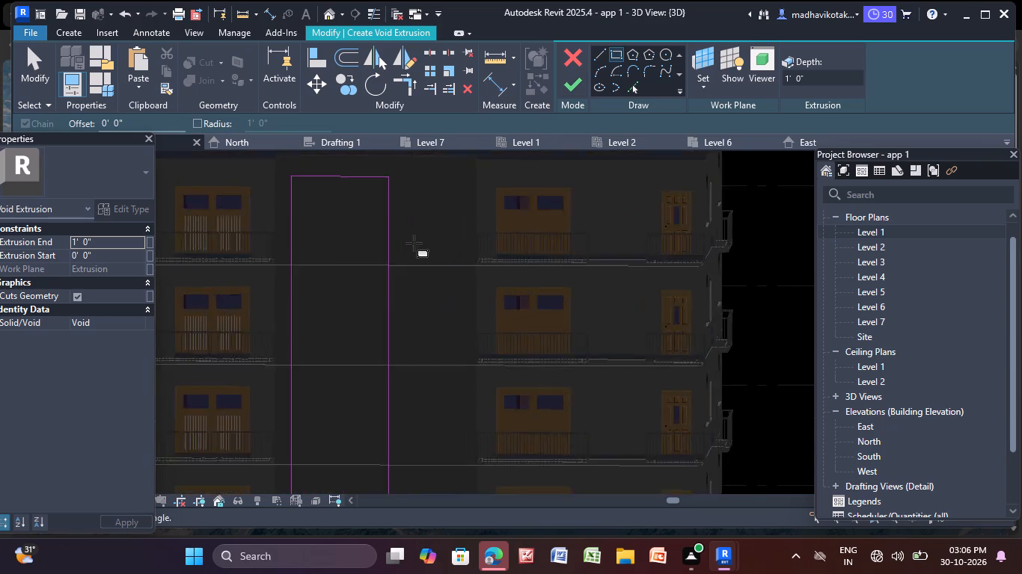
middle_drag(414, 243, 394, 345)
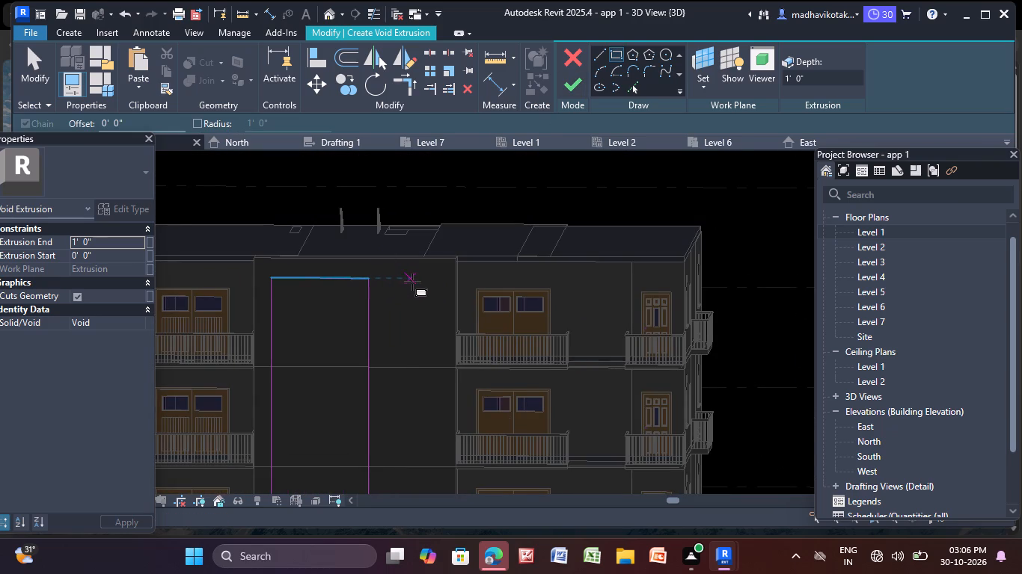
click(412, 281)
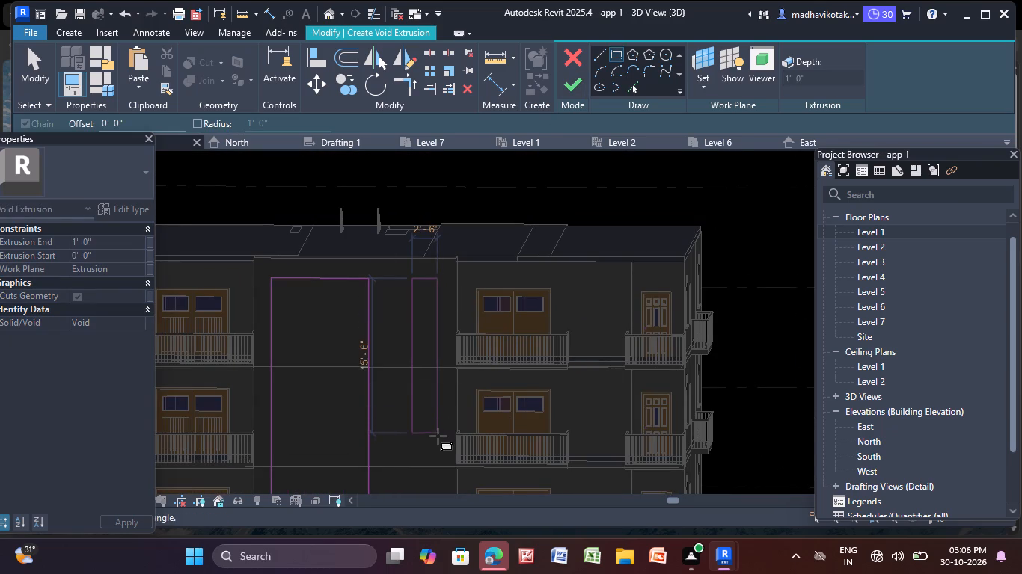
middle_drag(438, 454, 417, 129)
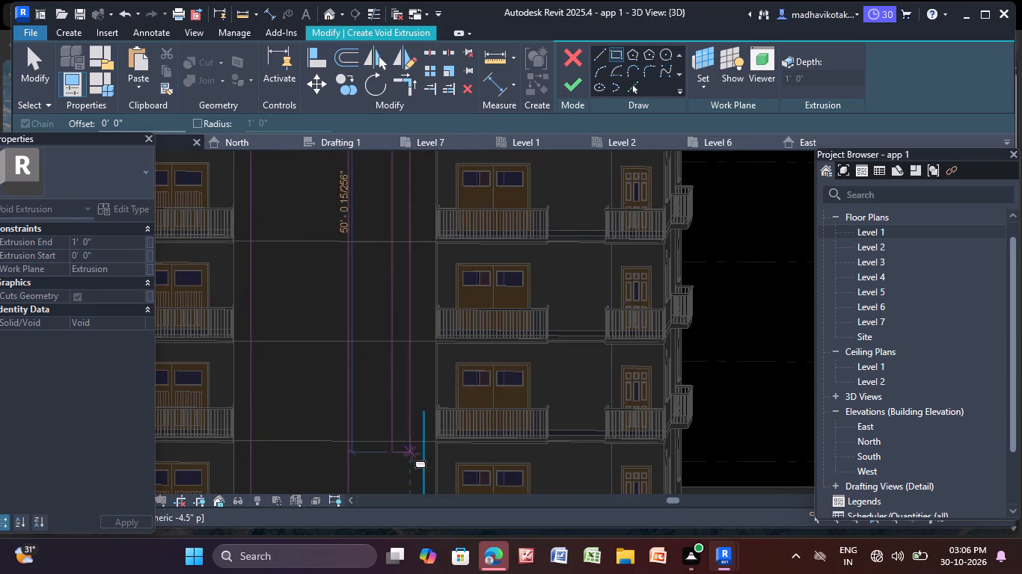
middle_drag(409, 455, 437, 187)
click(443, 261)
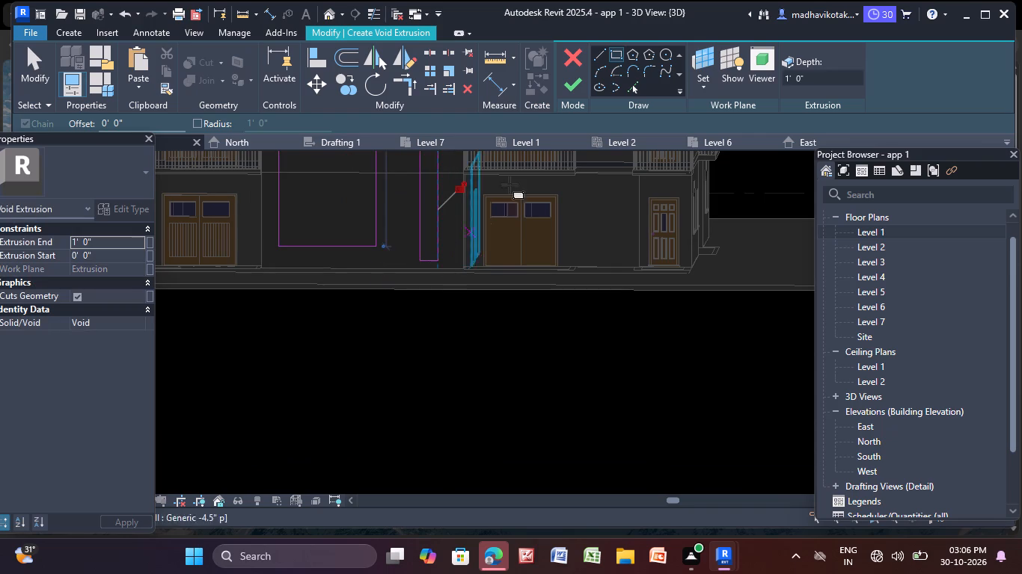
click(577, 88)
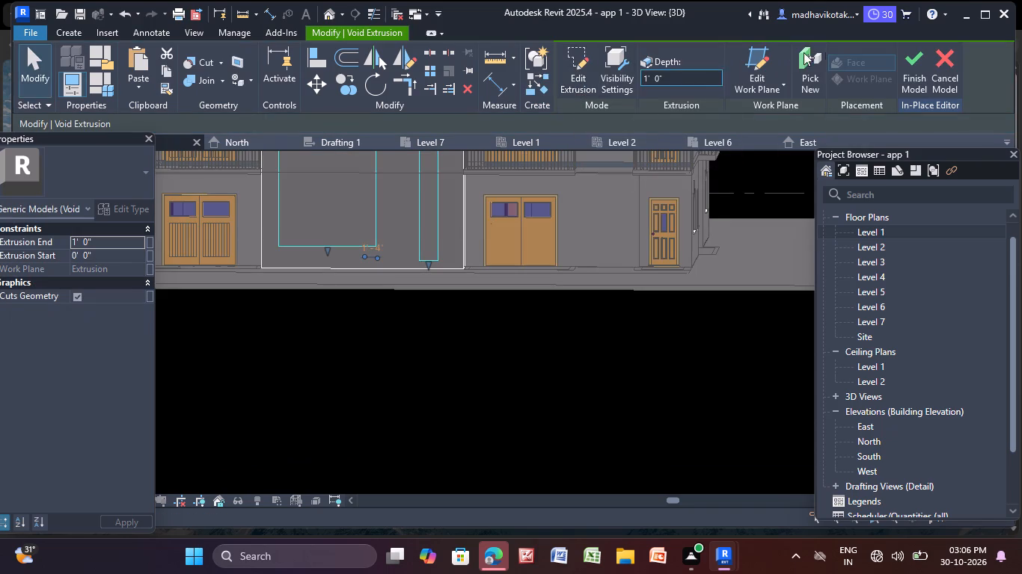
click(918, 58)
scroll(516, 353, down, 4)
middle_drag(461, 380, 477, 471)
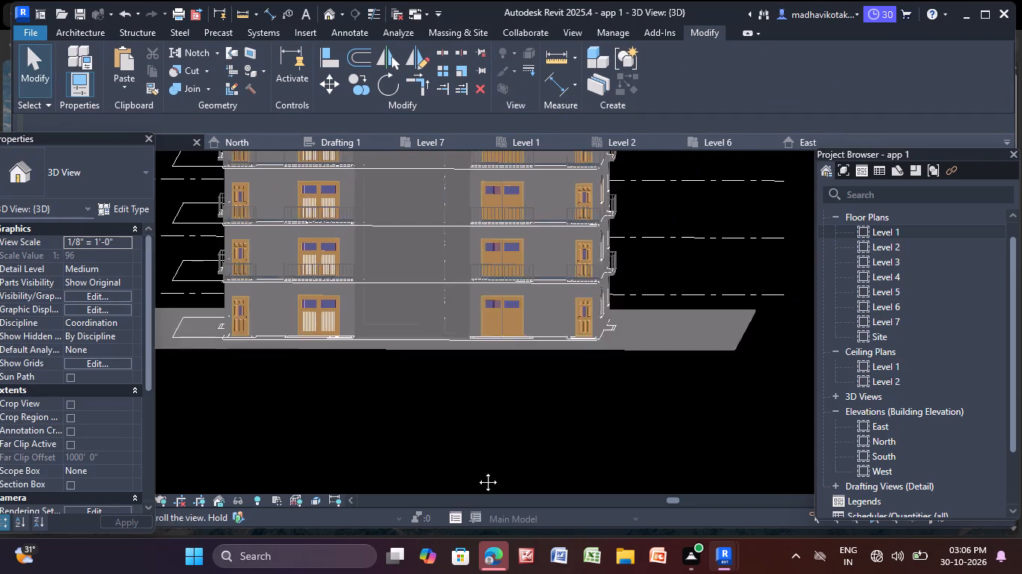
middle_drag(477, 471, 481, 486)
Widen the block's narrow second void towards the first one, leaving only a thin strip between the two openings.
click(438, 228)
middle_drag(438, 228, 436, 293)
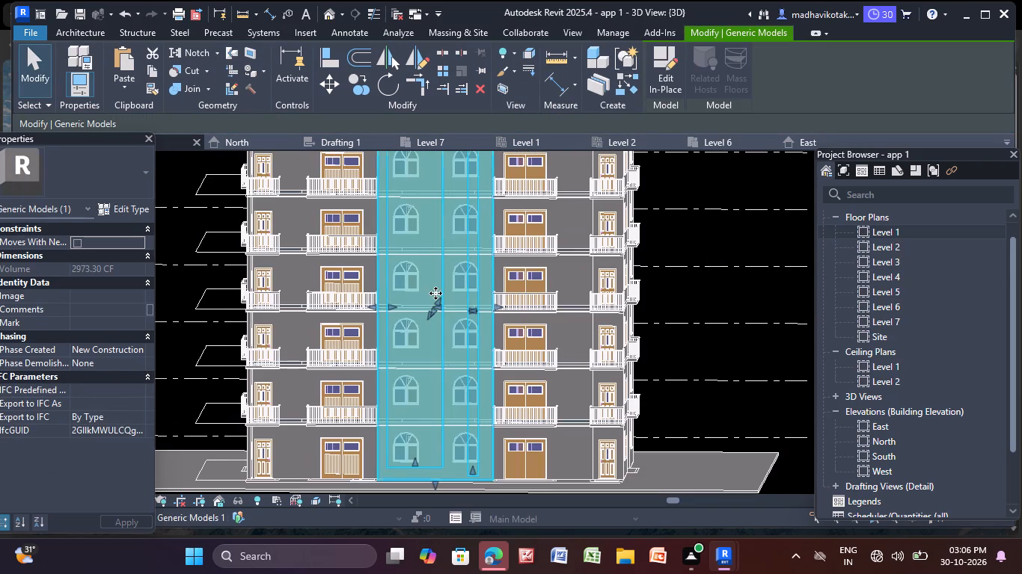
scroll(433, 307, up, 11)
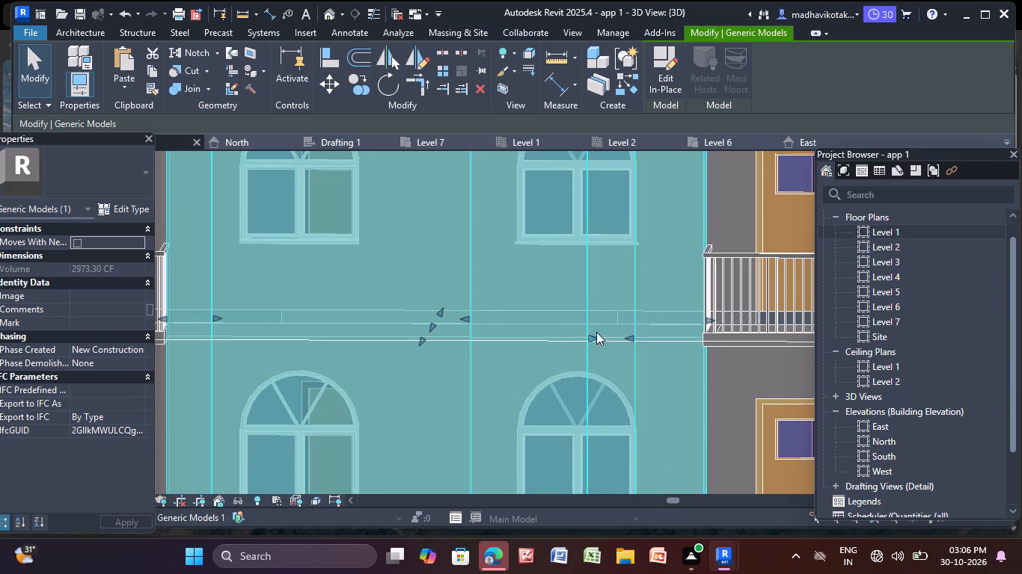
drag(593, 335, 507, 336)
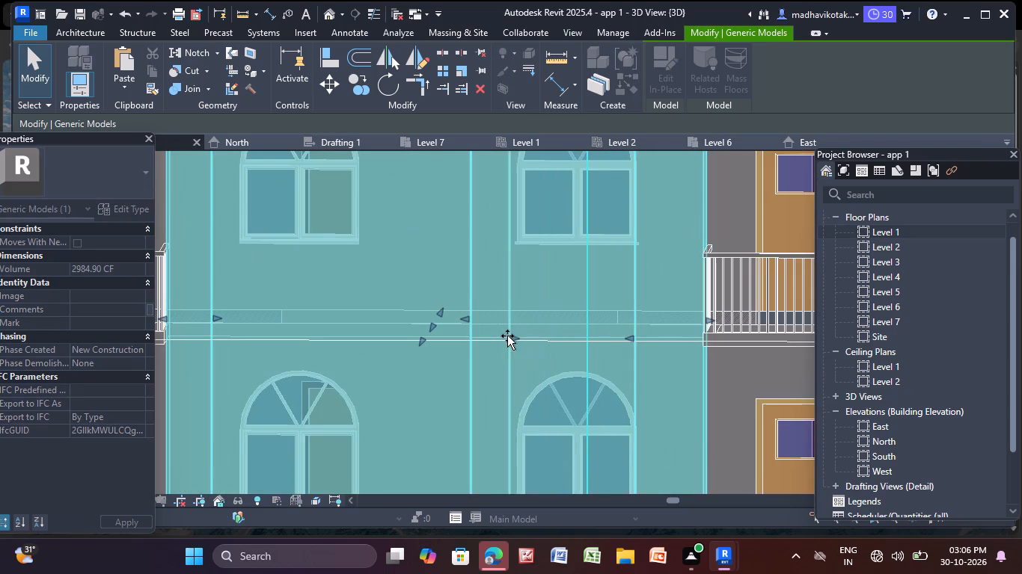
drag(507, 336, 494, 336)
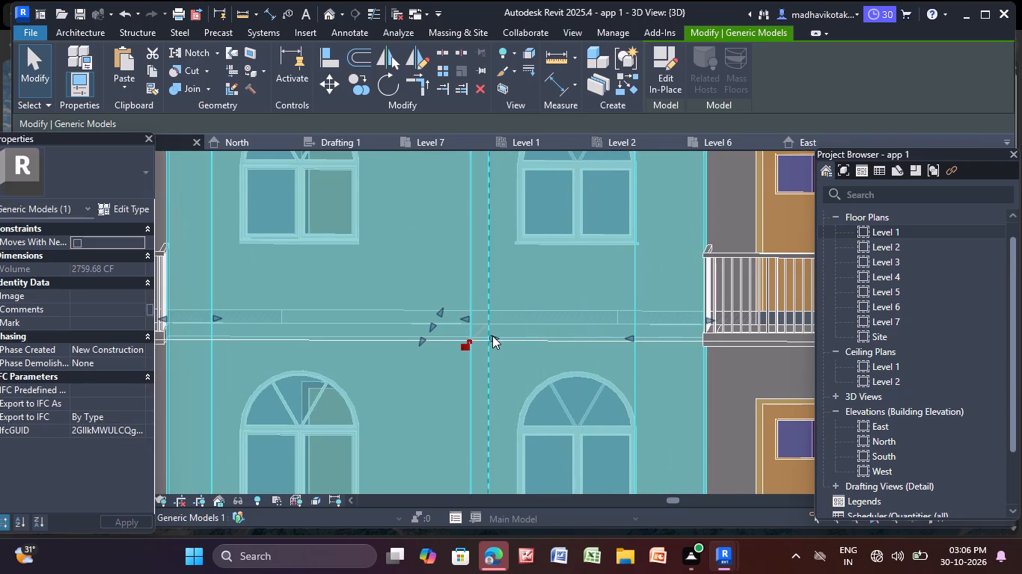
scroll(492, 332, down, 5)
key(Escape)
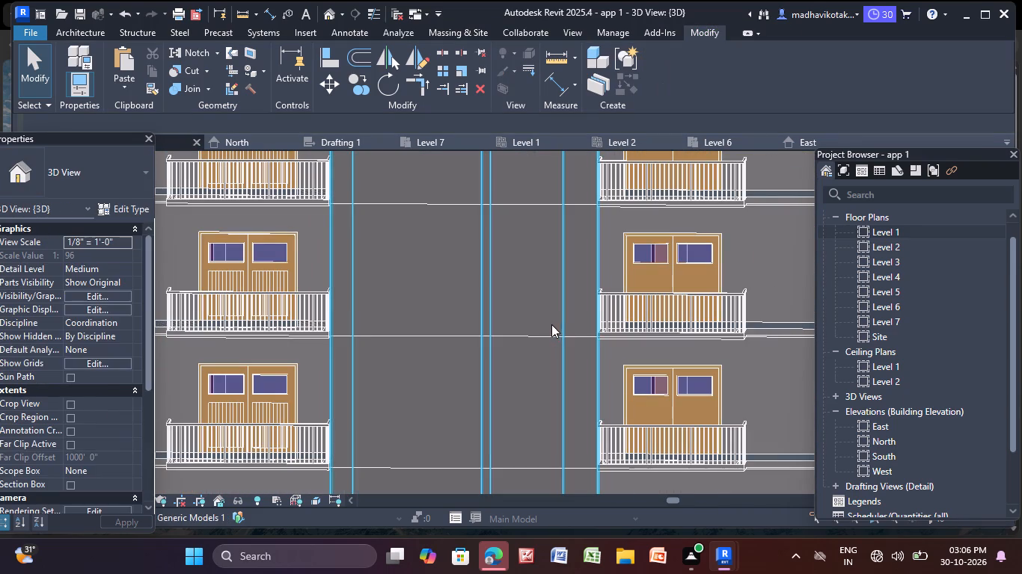
Delete the full-height in-place block covering both arched-window columns.
scroll(544, 319, down, 8)
middle_drag(533, 336, 538, 345)
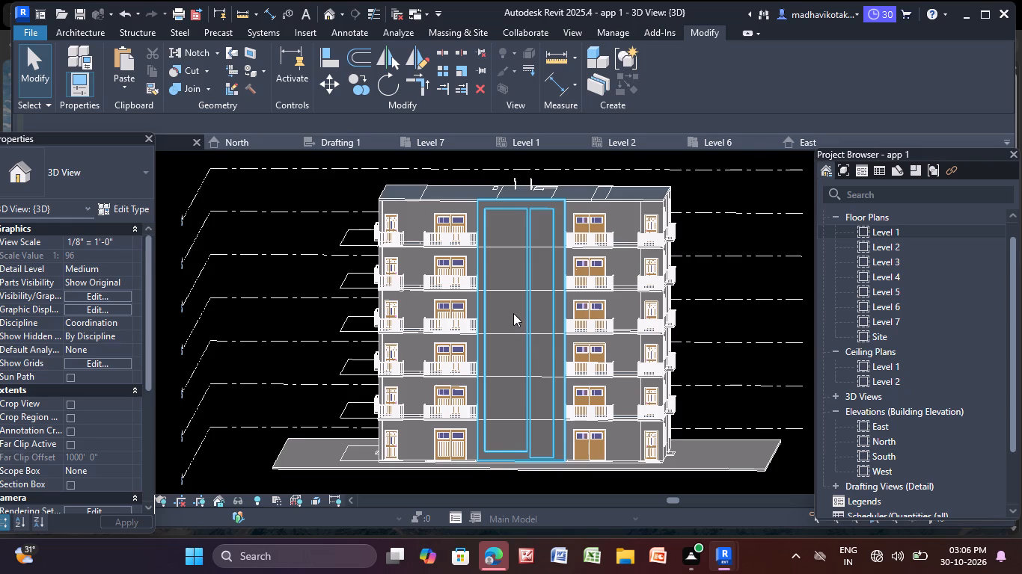
click(513, 313)
key(Delete)
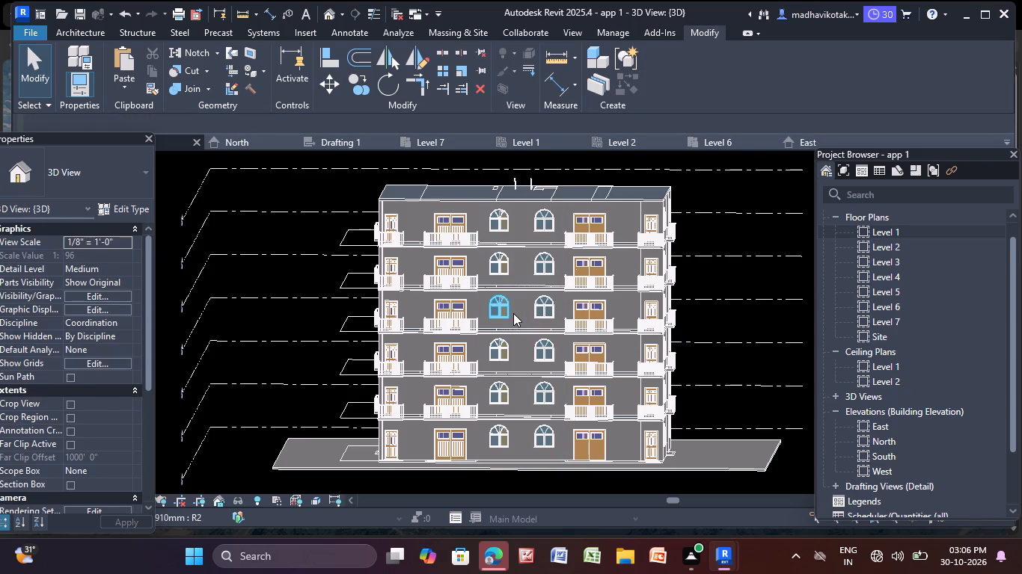
Create a new in-place model in the Generic Models category, keeping the default name.
click(79, 36)
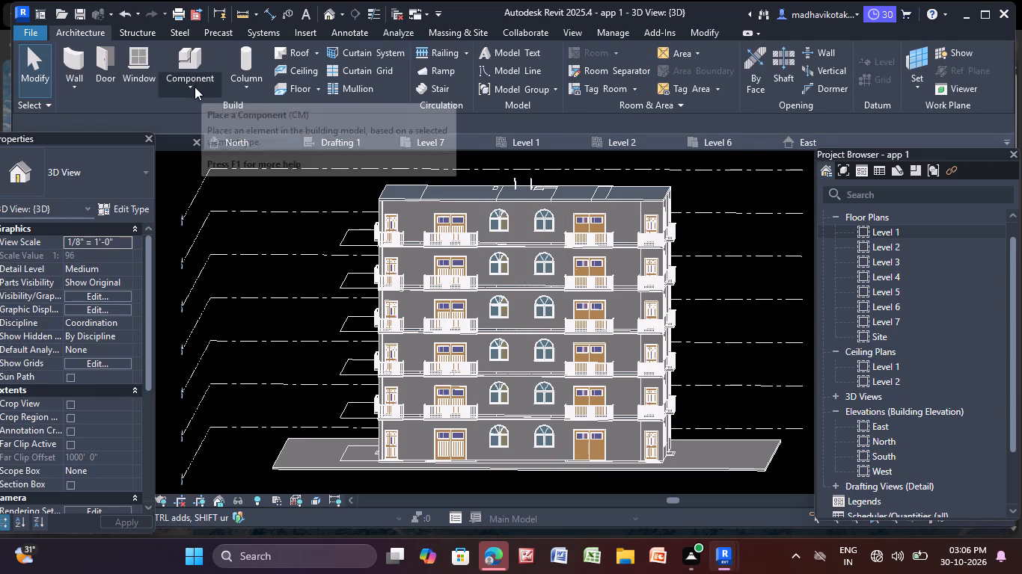
click(195, 87)
click(195, 152)
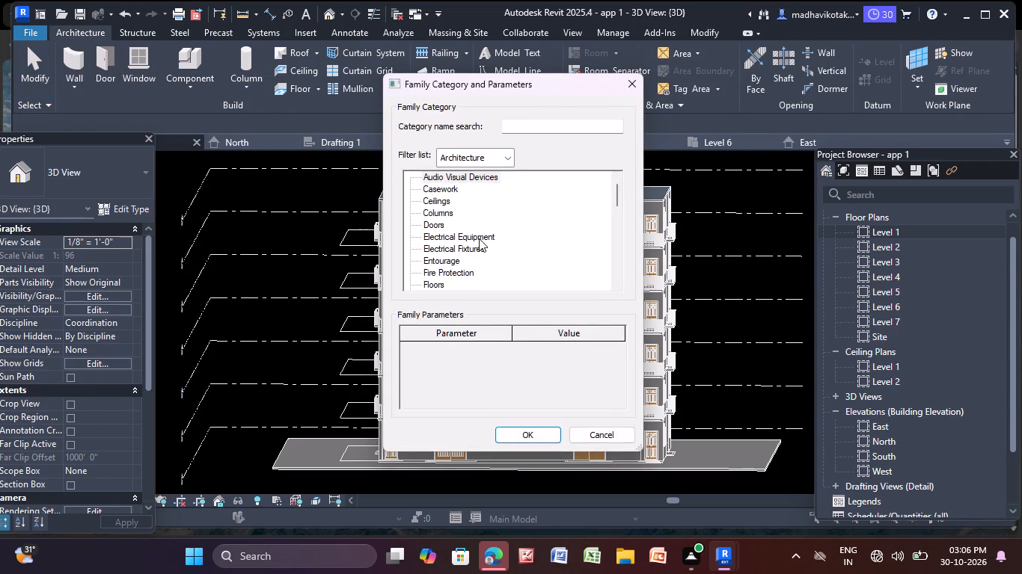
scroll(481, 238, down, 8)
click(481, 238)
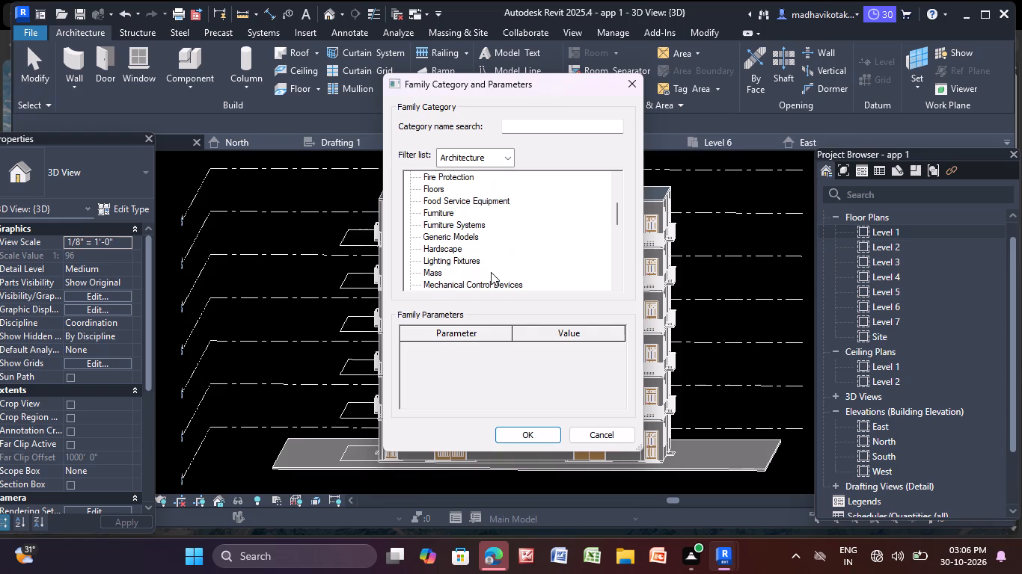
click(437, 240)
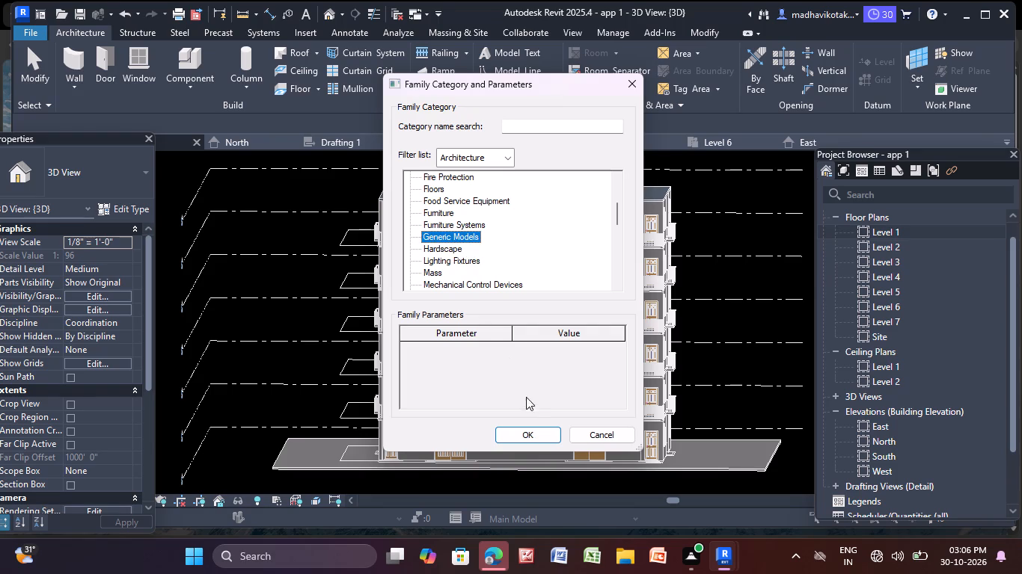
click(547, 436)
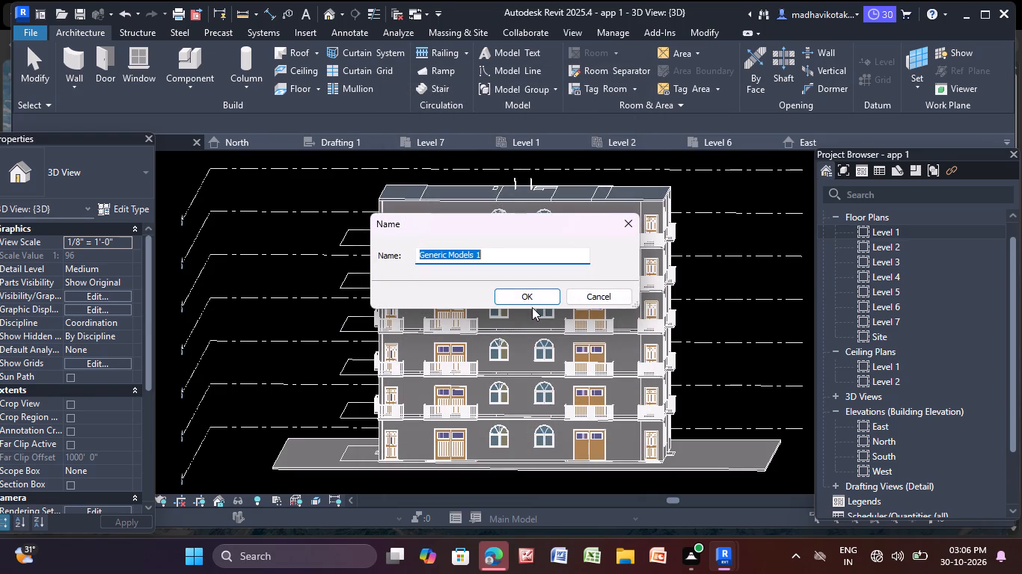
click(533, 297)
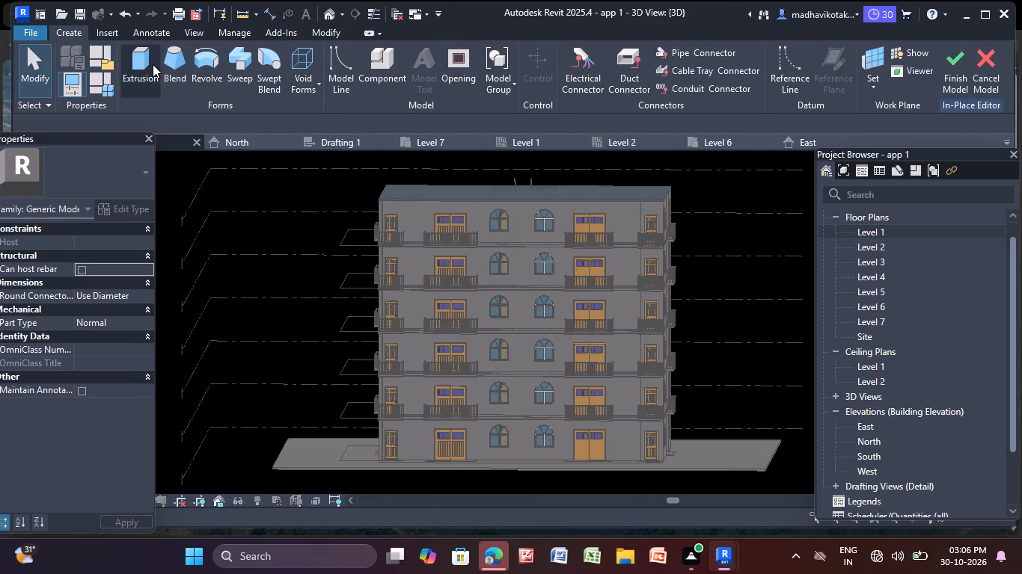
Begin a solid extrusion and set its work plane to the floor surface at the base of the arched-window bay.
click(152, 61)
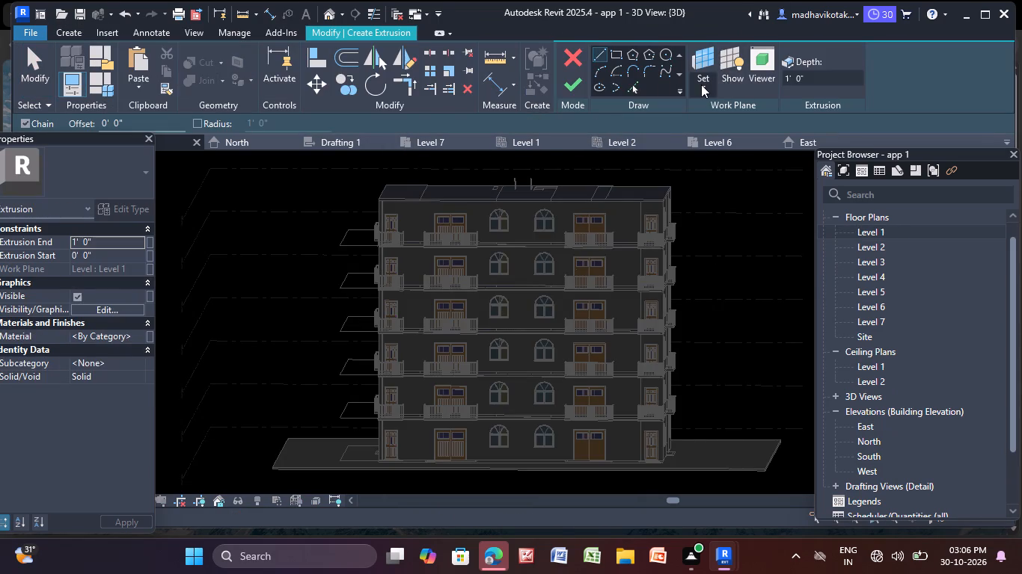
click(701, 84)
click(705, 146)
middle_drag(596, 295, 437, 60)
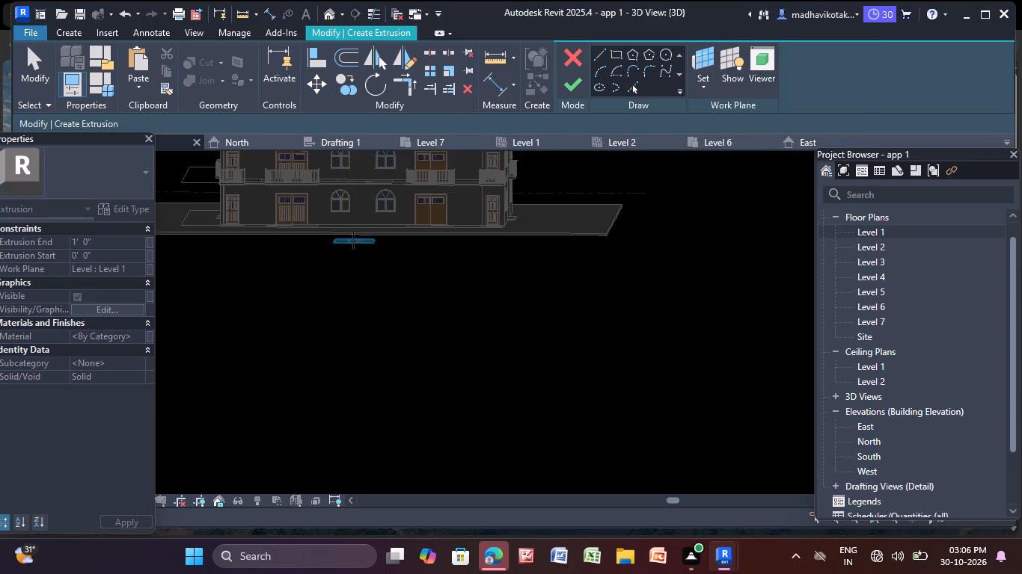
scroll(347, 233, up, 3)
middle_drag(335, 217, 409, 284)
scroll(406, 284, up, 3)
click(417, 296)
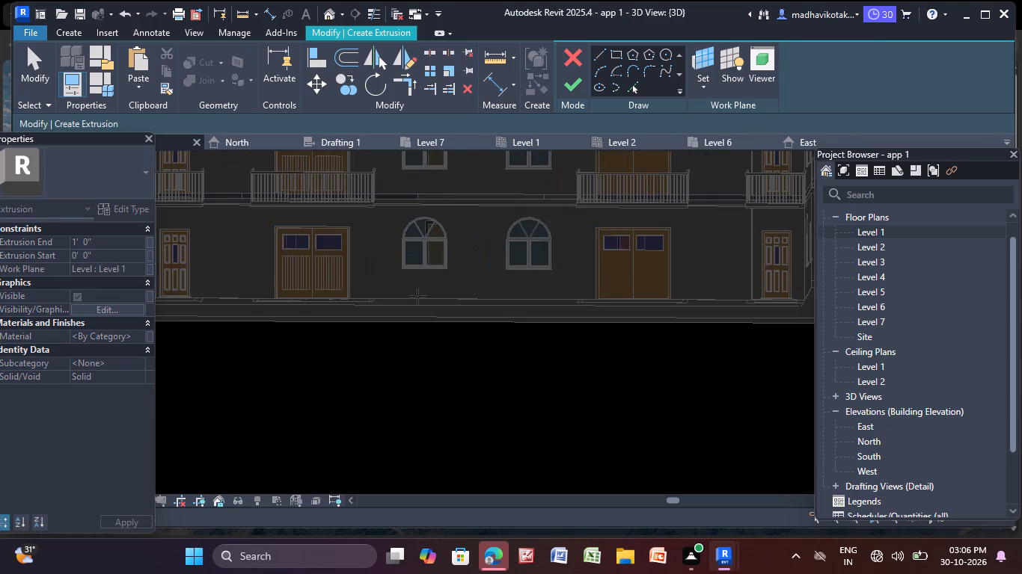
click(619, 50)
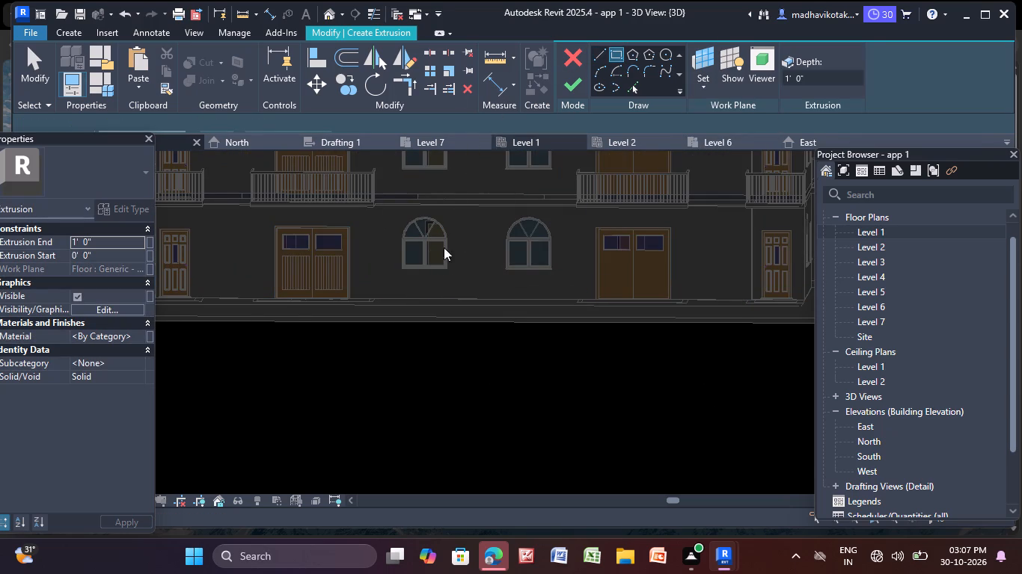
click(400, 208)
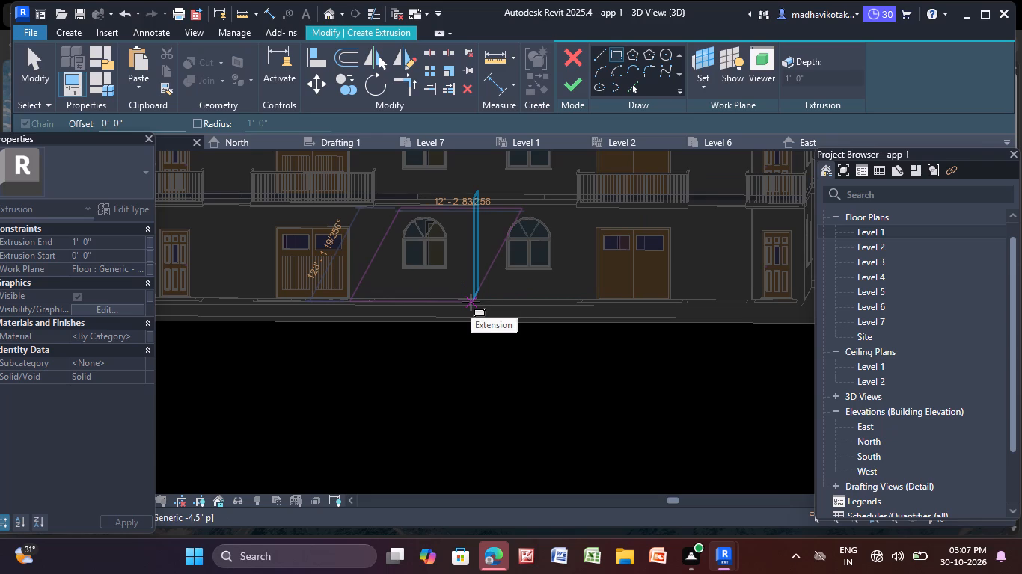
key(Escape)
Sketch a rectangle about 4'-11" wide on the floor below the first arched-window column, extrude it 1'-0" and finish the in-place model.
click(616, 55)
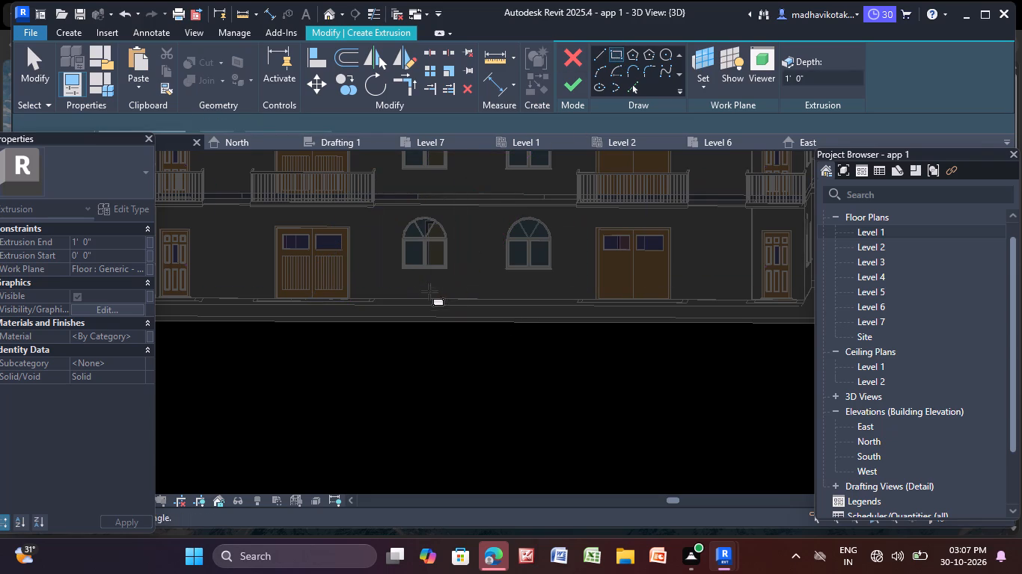
scroll(419, 300, up, 9)
click(372, 294)
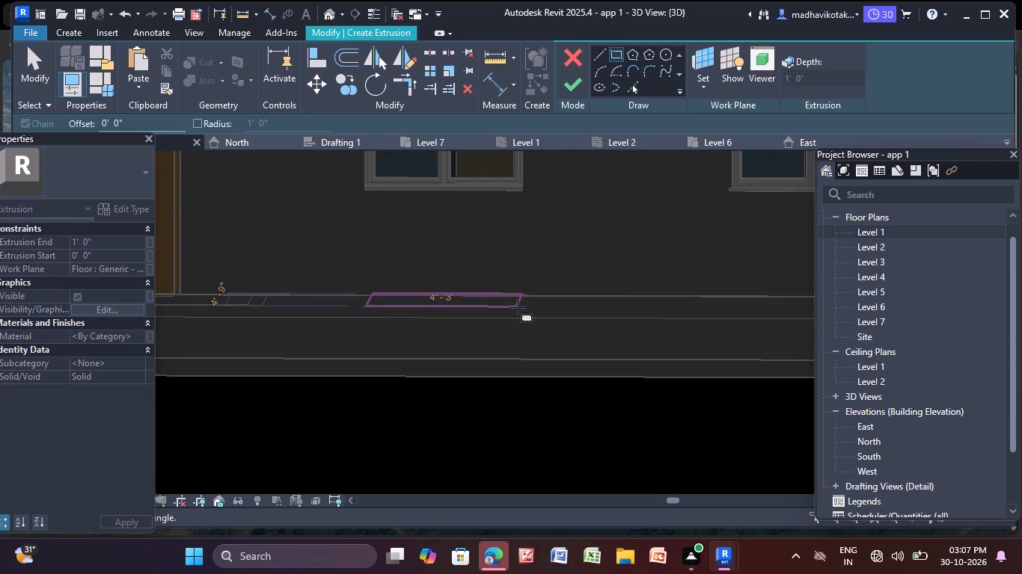
click(536, 318)
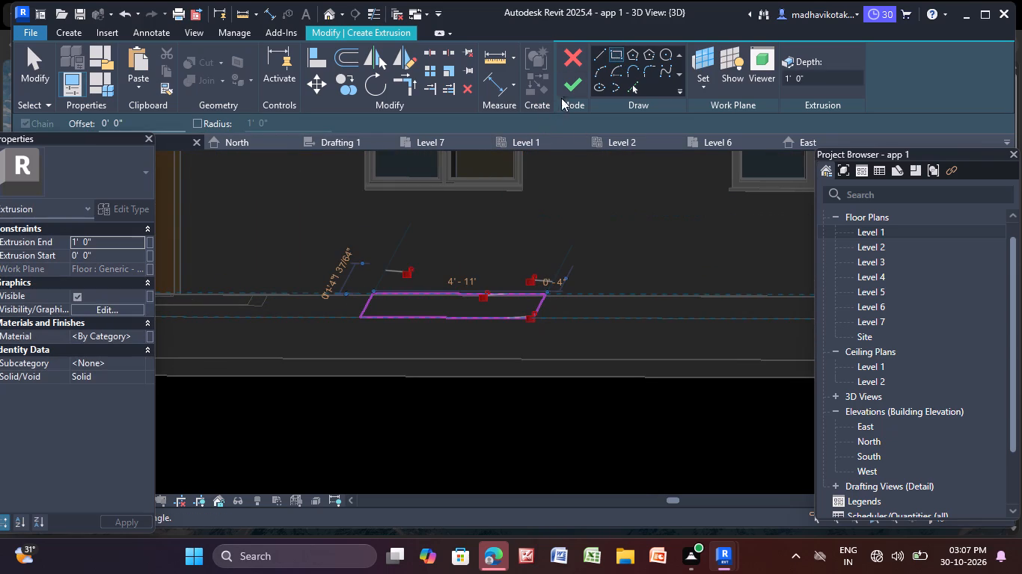
click(572, 90)
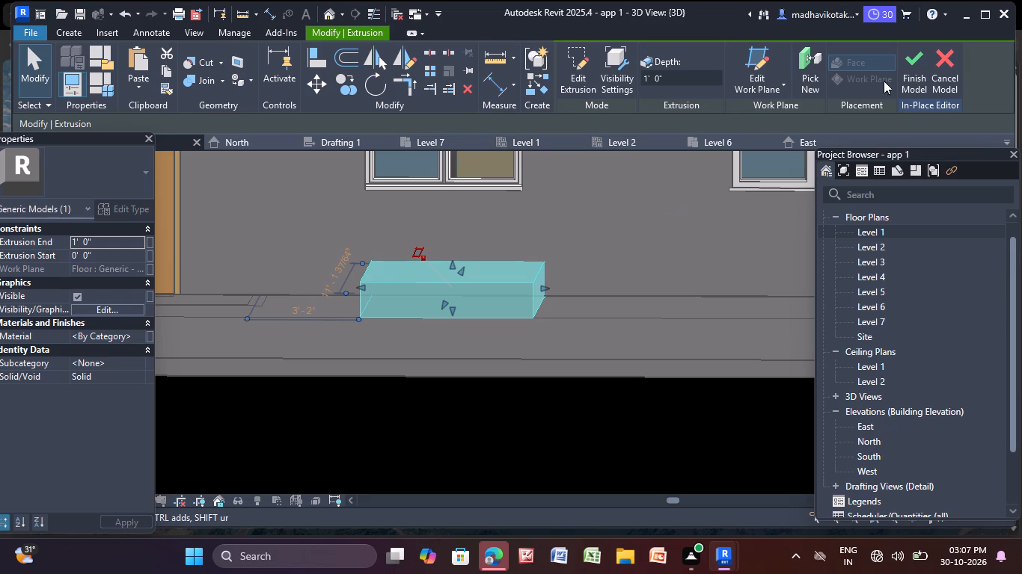
click(910, 63)
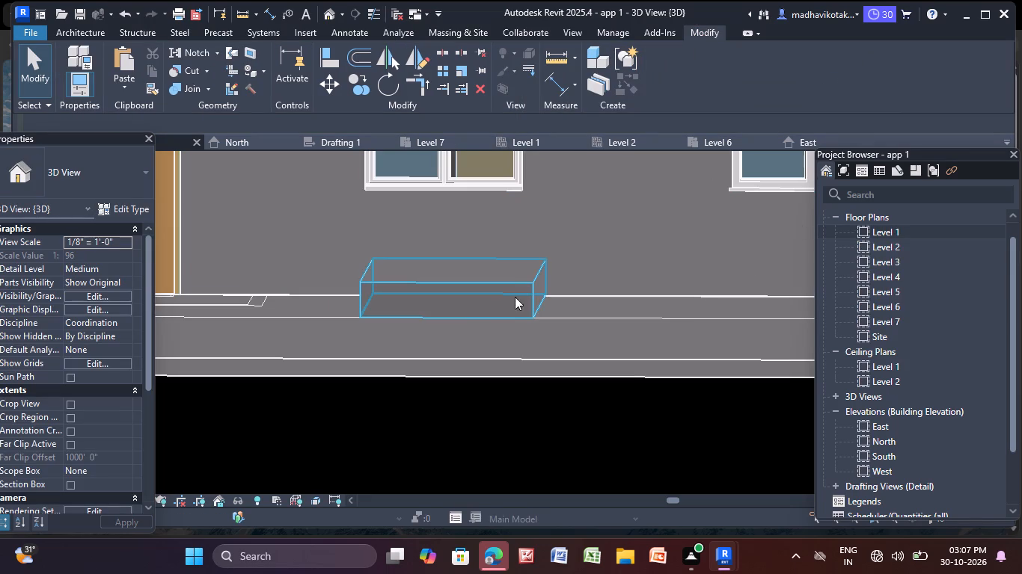
Shorten the new low block from its rear end so its back meets the facade wall.
click(465, 294)
middle_drag(613, 345, 535, 368)
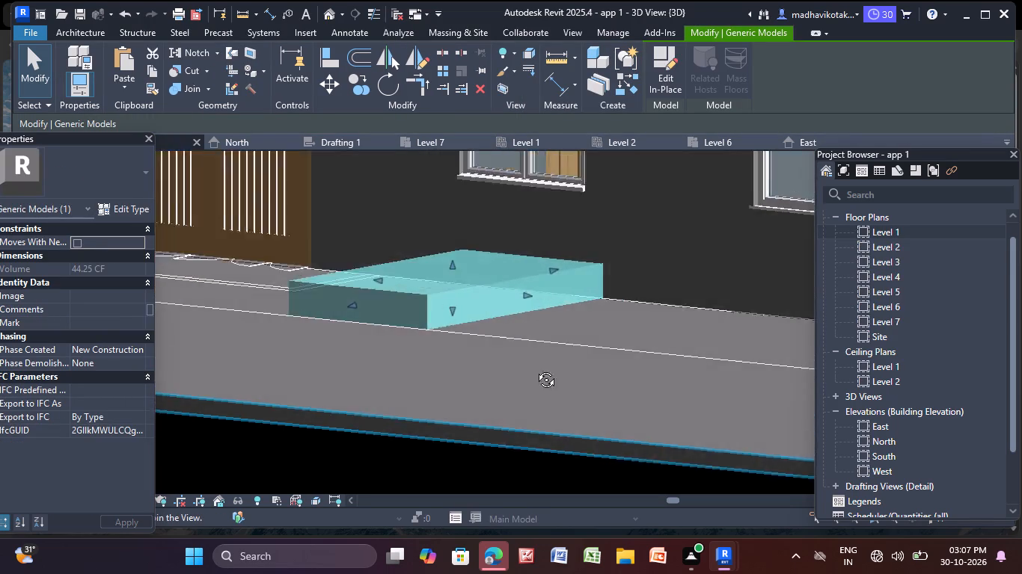
middle_drag(535, 368, 456, 380)
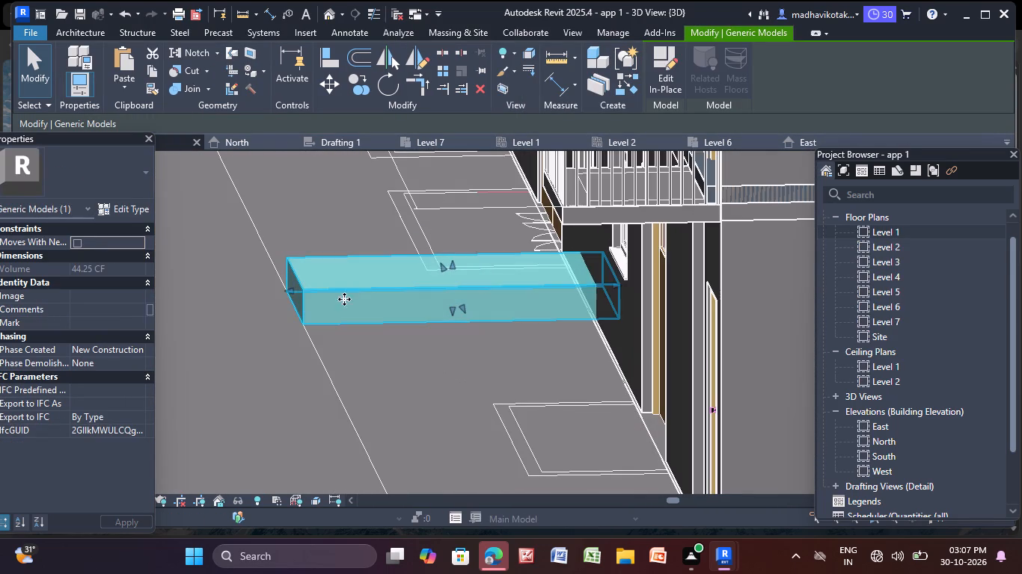
shift+middle_drag(352, 324, 335, 324)
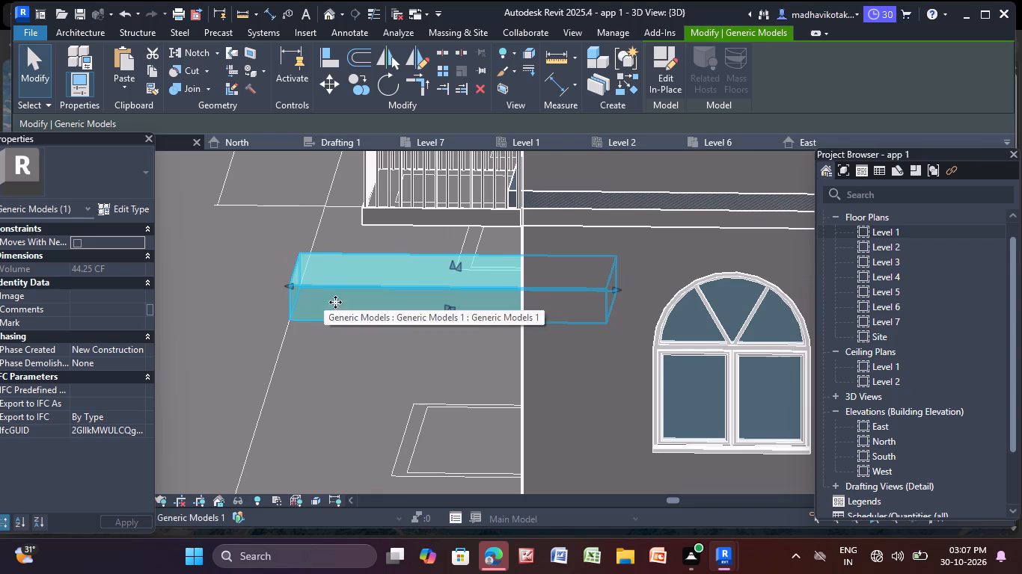
drag(611, 289, 553, 297)
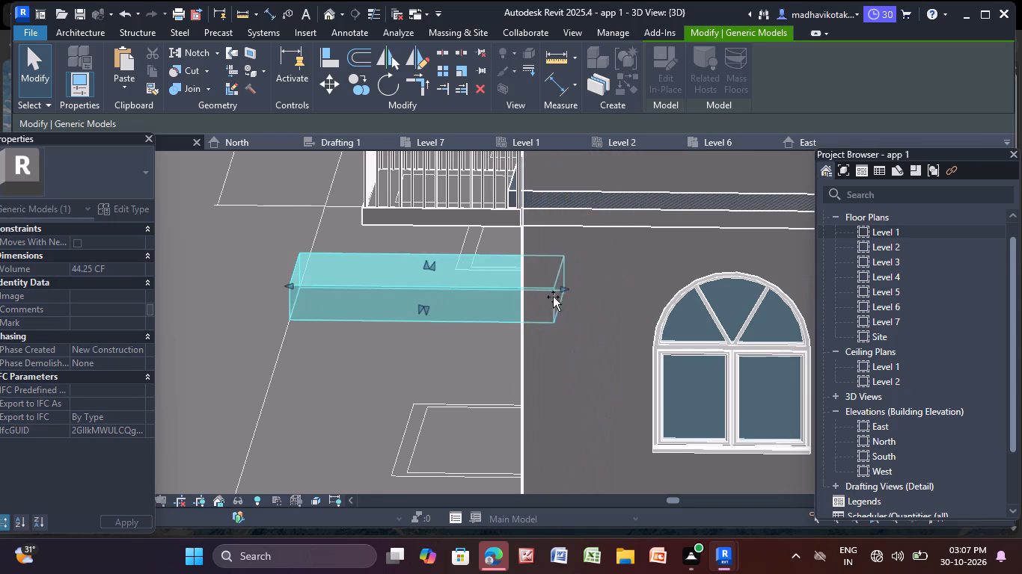
drag(553, 297, 517, 299)
shift+middle_drag(429, 350, 429, 353)
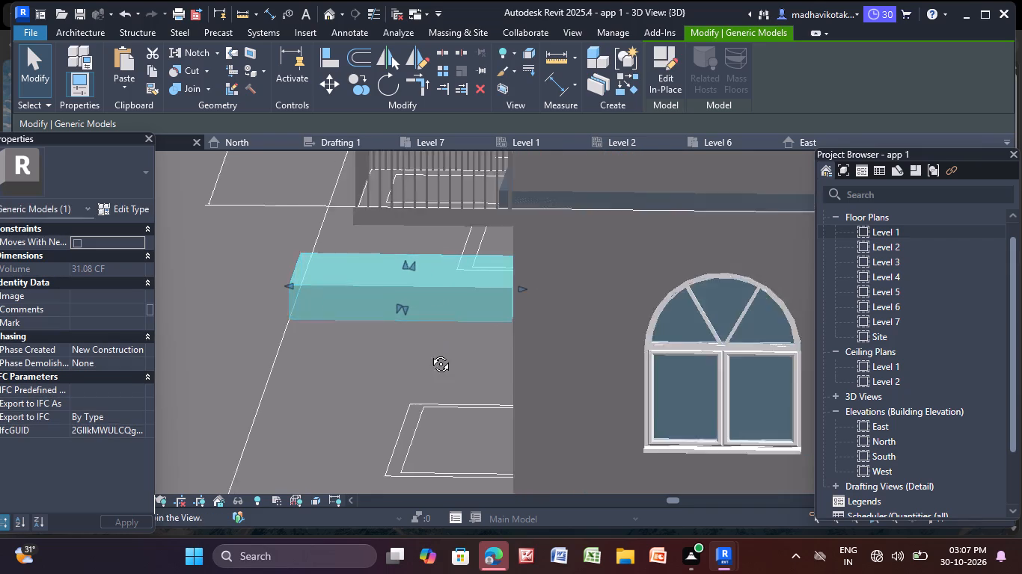
Extend the low block's rear into the facade wall and pull its front face in to make it shallow.
shift+middle_drag(429, 353, 456, 350)
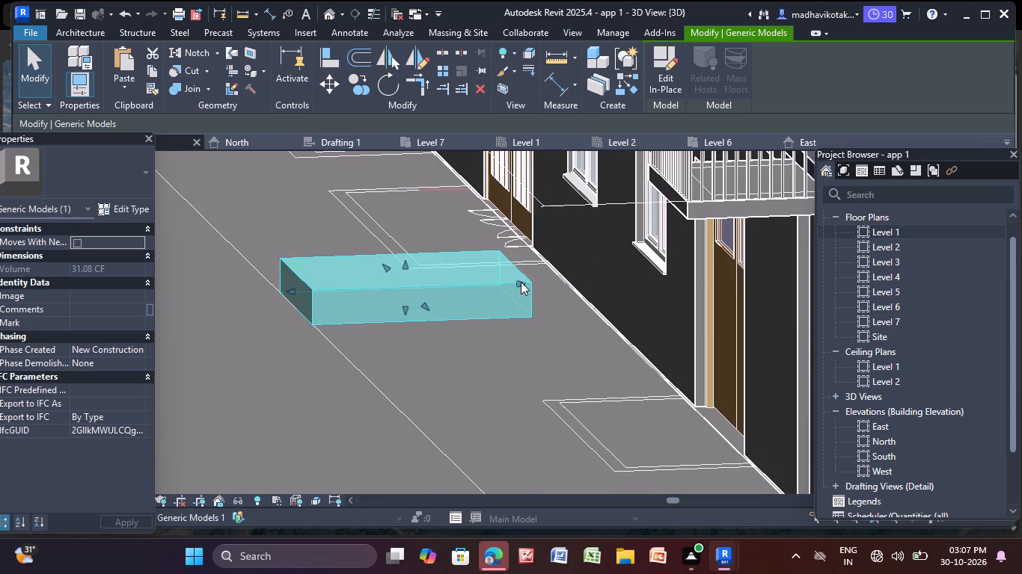
drag(521, 282, 581, 269)
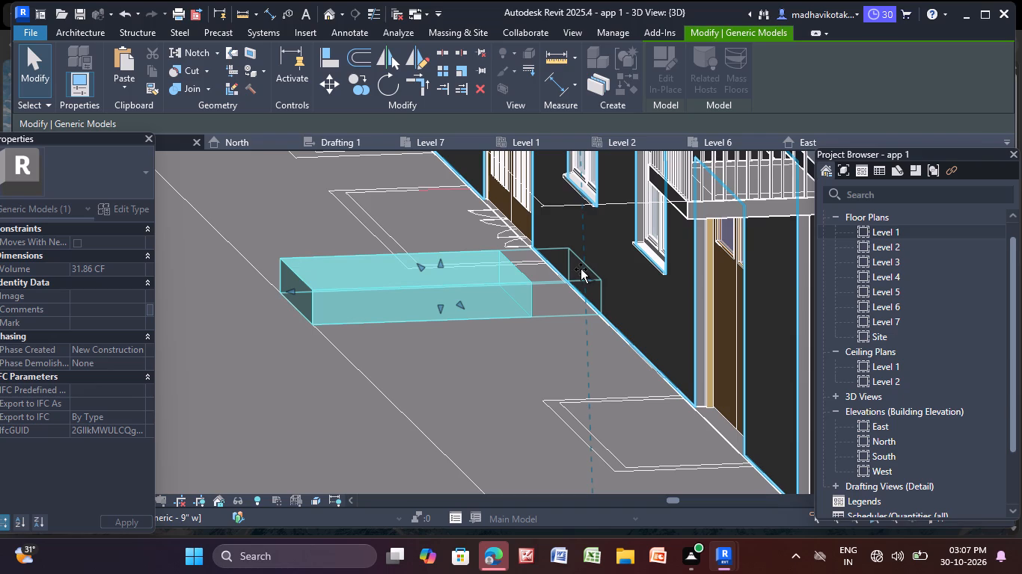
drag(581, 269, 580, 271)
shift+middle_drag(598, 315, 536, 351)
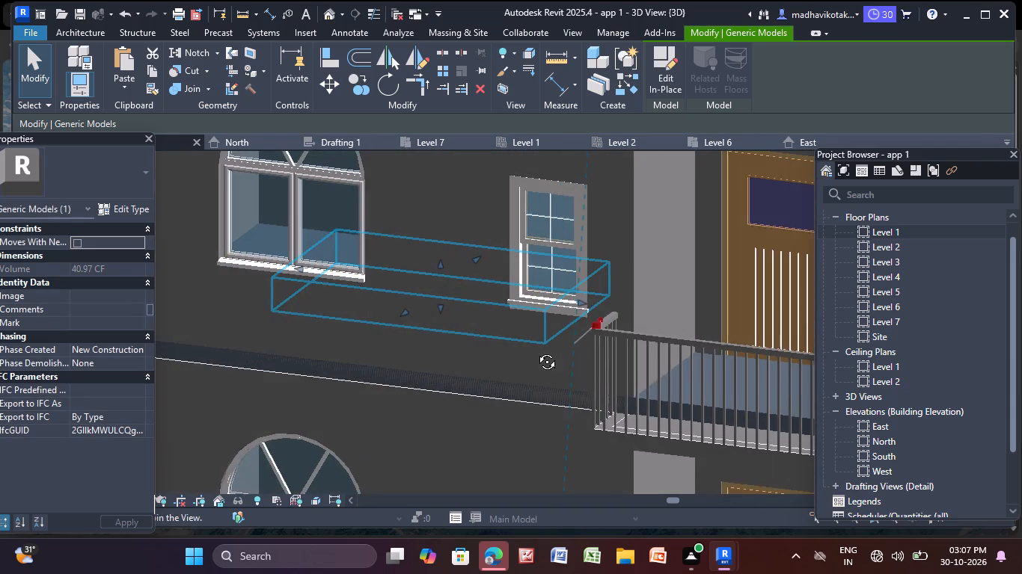
shift+middle_drag(536, 351, 715, 306)
drag(386, 309, 462, 278)
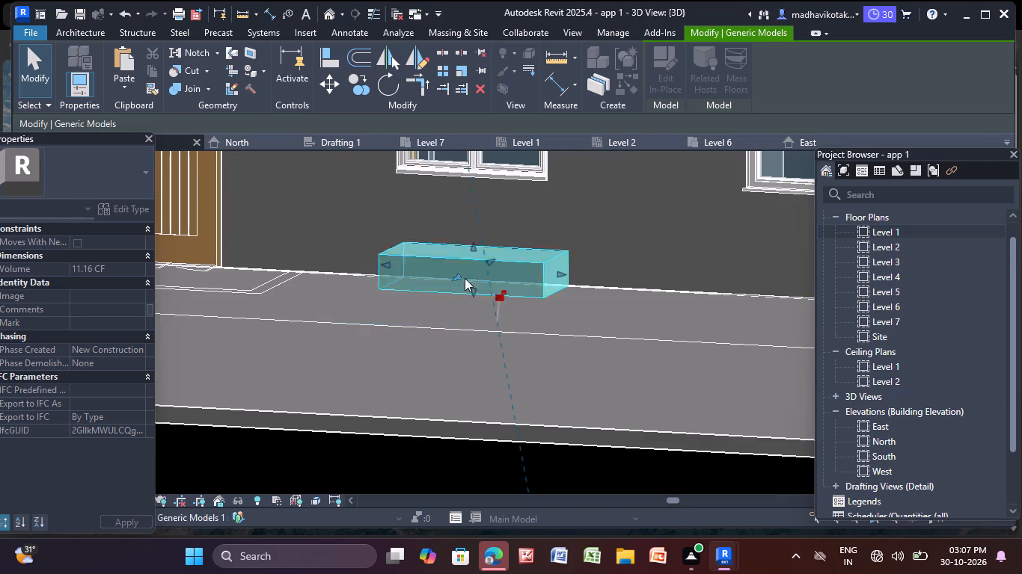
Trim the shallow block's back face so it sits at the facade wall instead of projecting deep into it.
scroll(524, 316, down, 4)
middle_drag(536, 324, 376, 389)
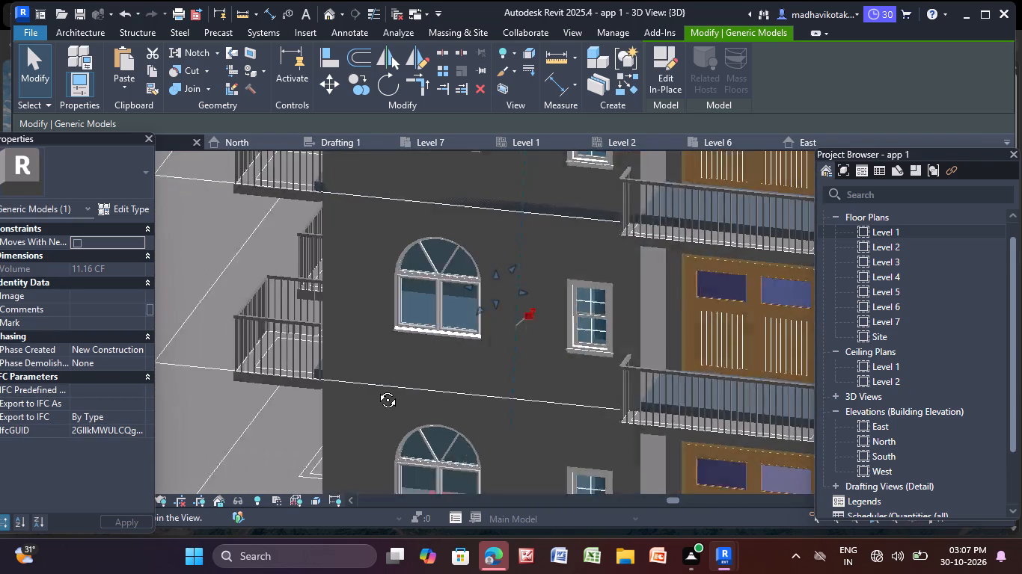
middle_drag(376, 389, 438, 372)
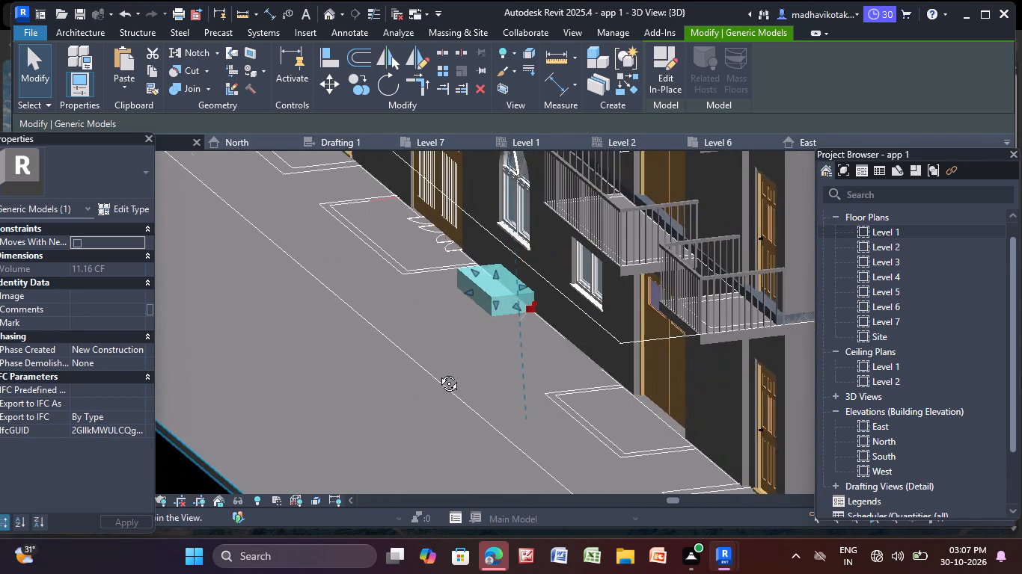
middle_drag(438, 372, 439, 369)
shift+middle_drag(469, 308, 464, 318)
shift+scroll(469, 308, down, 1)
shift+scroll(485, 308, up, 11)
middle_drag(554, 291, 314, 371)
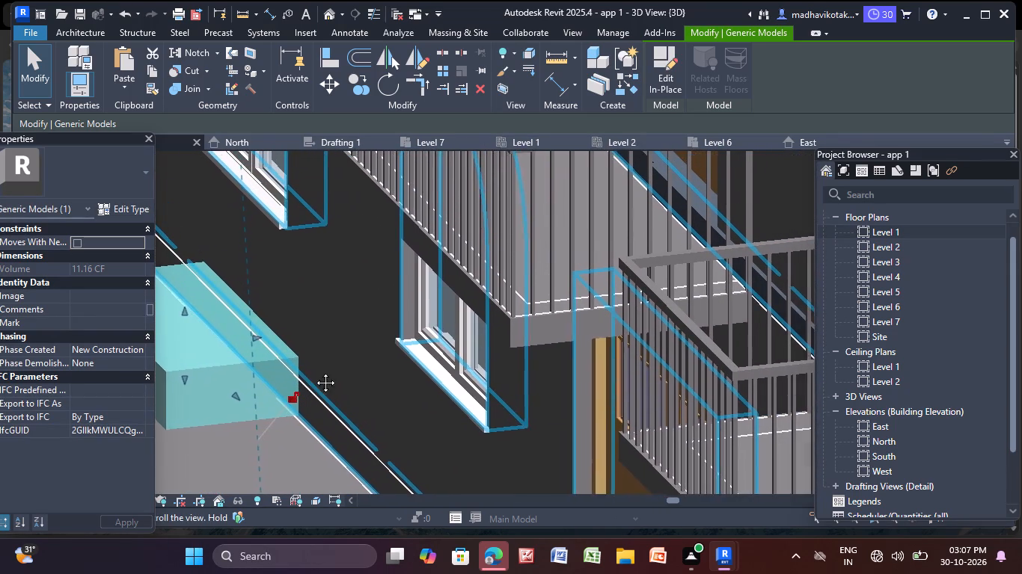
middle_drag(314, 371, 366, 377)
drag(313, 347, 290, 356)
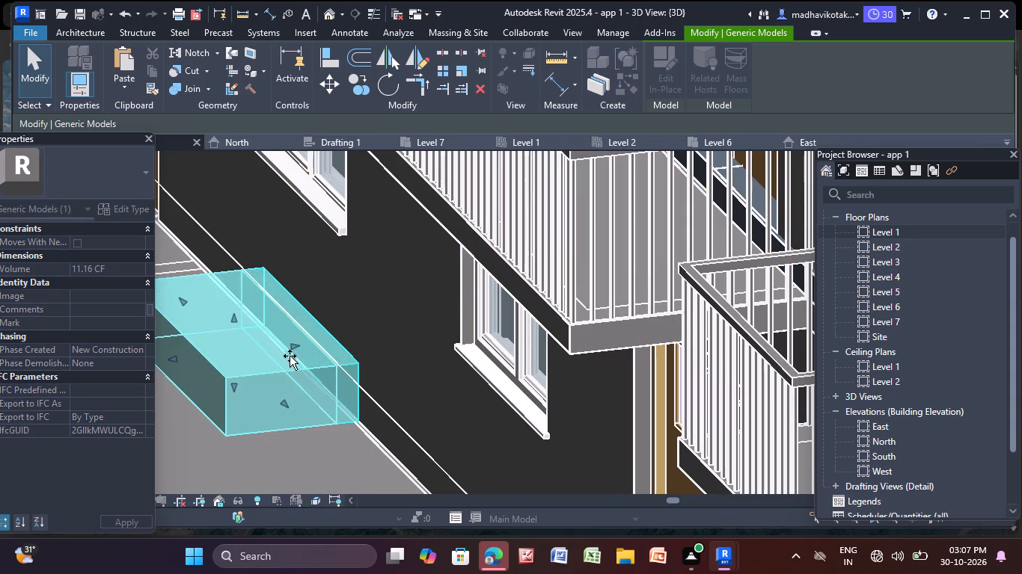
drag(290, 356, 288, 357)
Stretch the block's top upward to about the head of the lowest arched window in the first column.
shift+middle_drag(355, 420, 316, 425)
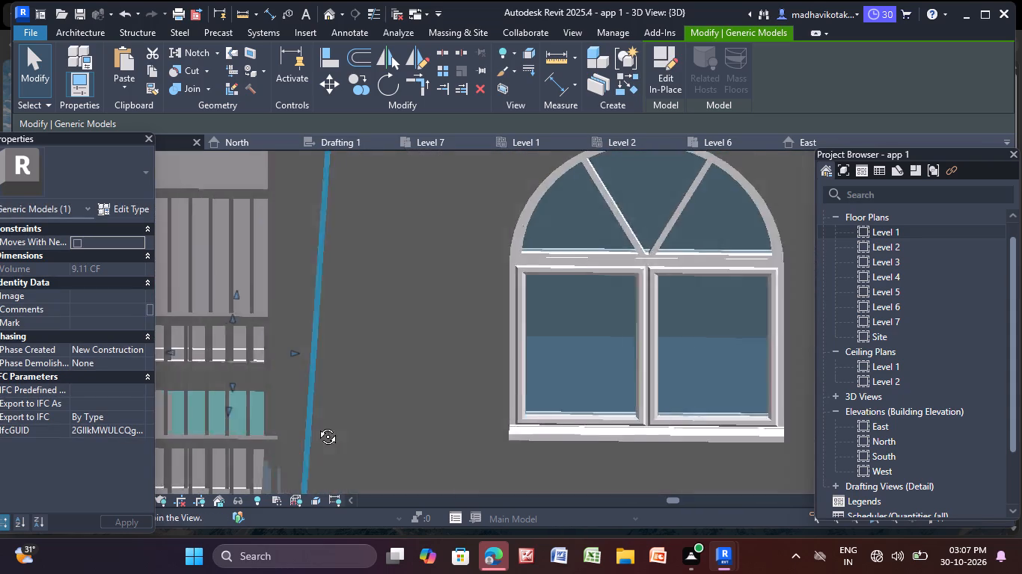
shift+middle_drag(316, 425, 409, 404)
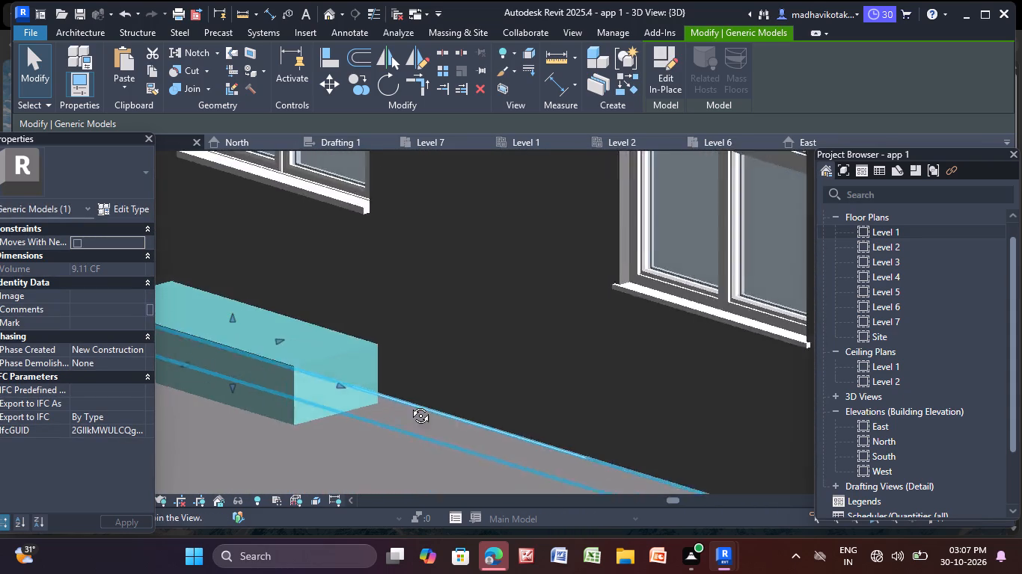
shift+middle_drag(409, 404, 554, 334)
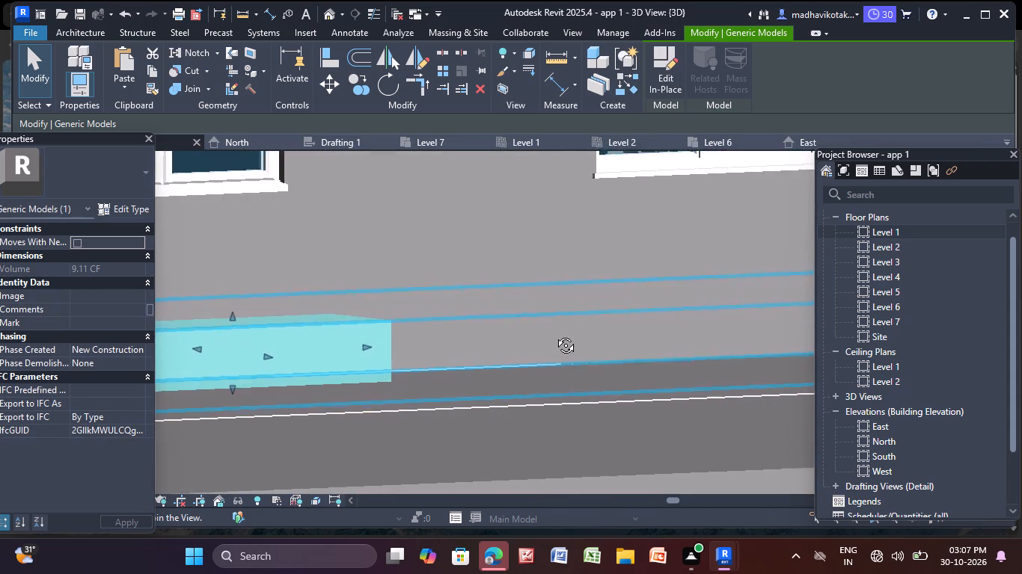
shift+middle_drag(554, 334, 489, 398)
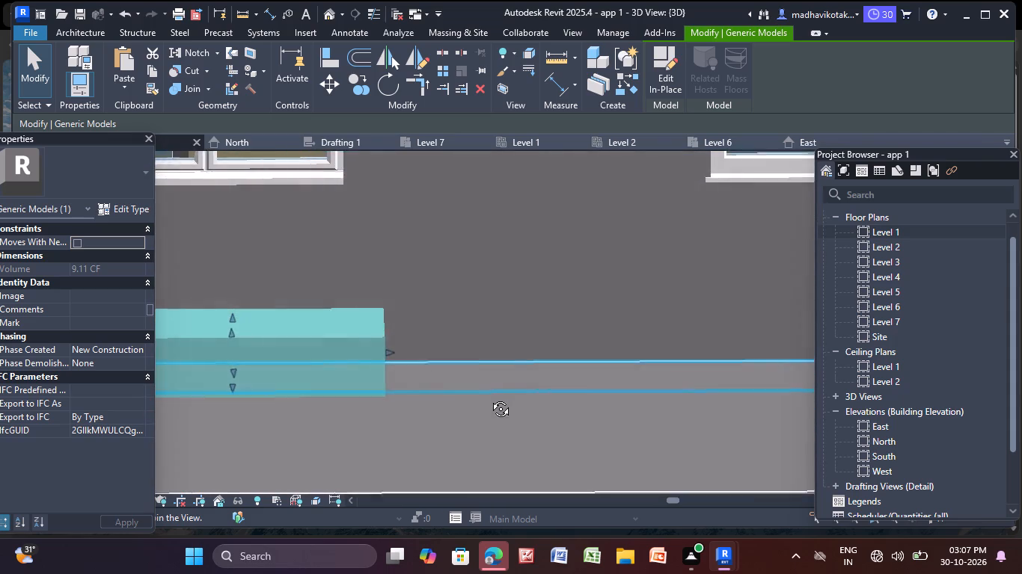
shift+middle_drag(489, 398, 358, 445)
scroll(336, 431, down, 2)
middle_drag(337, 432, 488, 408)
scroll(327, 386, down, 3)
middle_drag(320, 395, 329, 396)
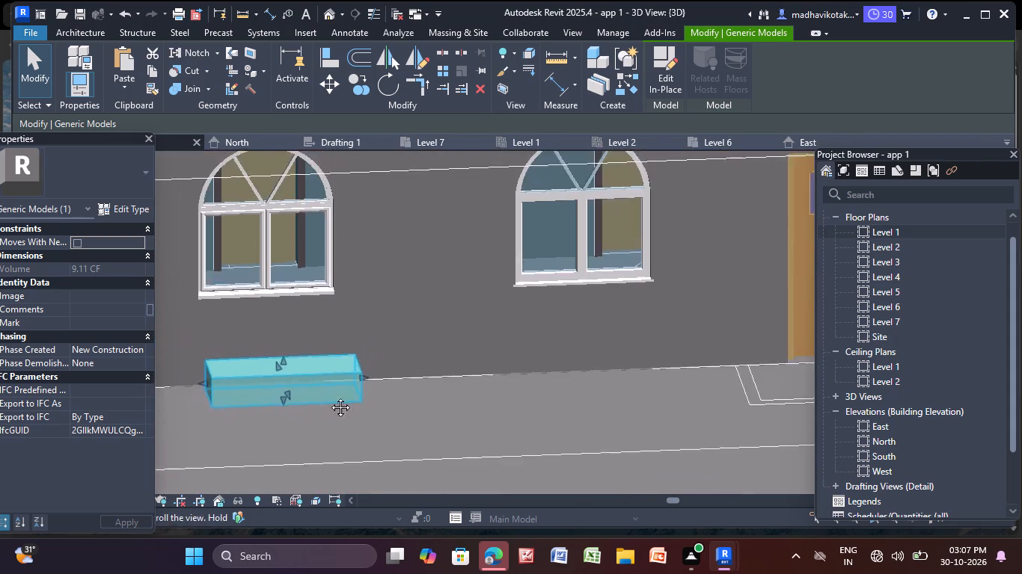
middle_drag(329, 396, 451, 379)
shift+middle_drag(243, 426, 392, 428)
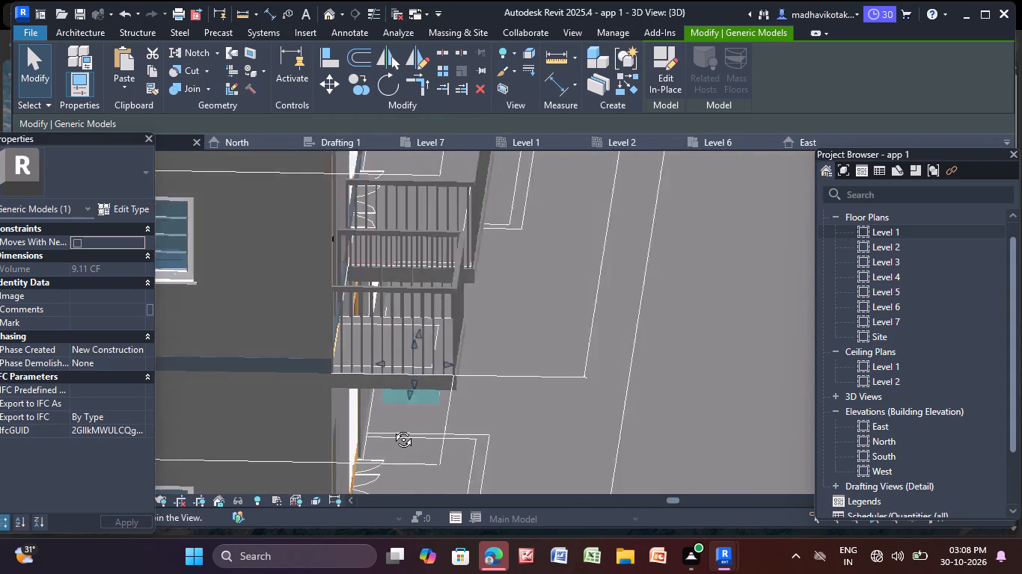
shift+middle_drag(392, 428, 278, 438)
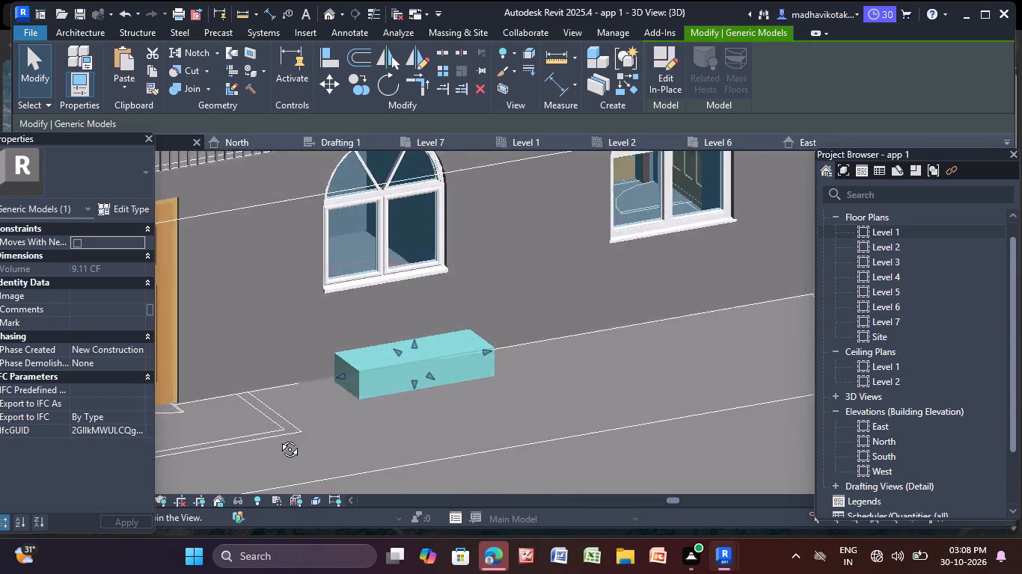
shift+middle_drag(278, 438, 236, 416)
shift+scroll(236, 414, down, 1)
drag(417, 349, 415, 346)
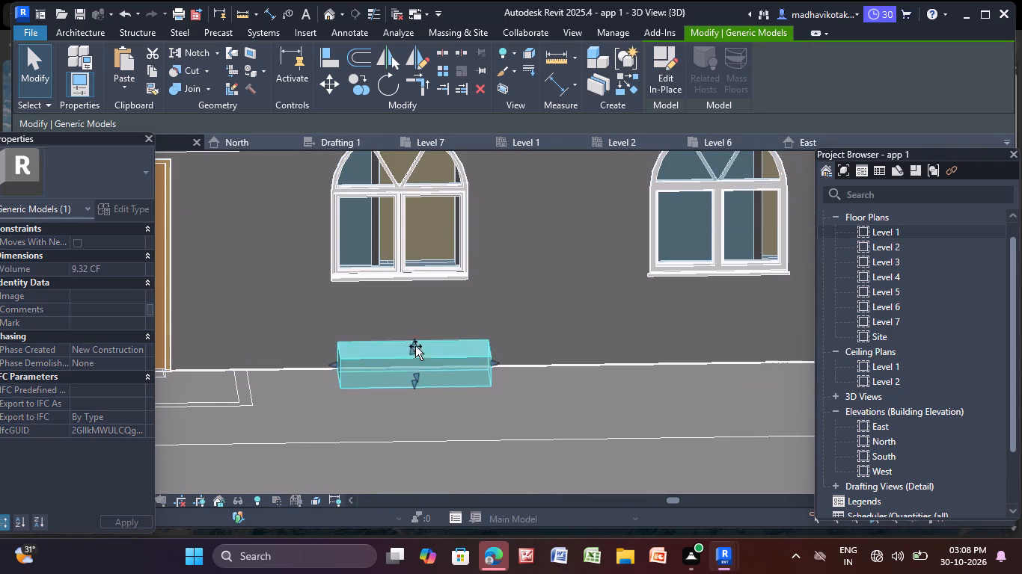
drag(415, 346, 398, 140)
Widen the block on the side facing the double doors so it covers the arched window's full width.
middle_drag(368, 308, 361, 382)
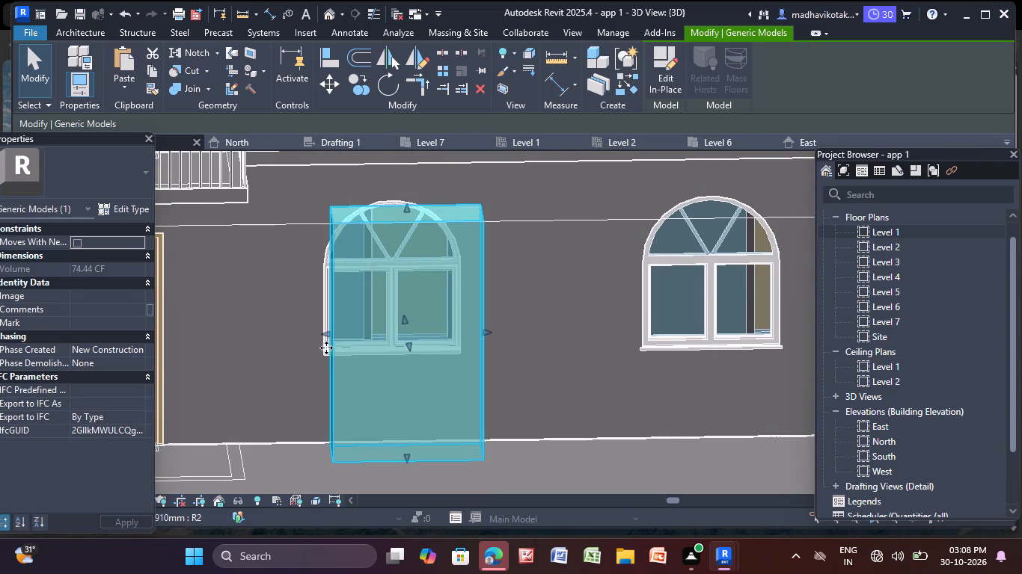
drag(328, 333, 317, 334)
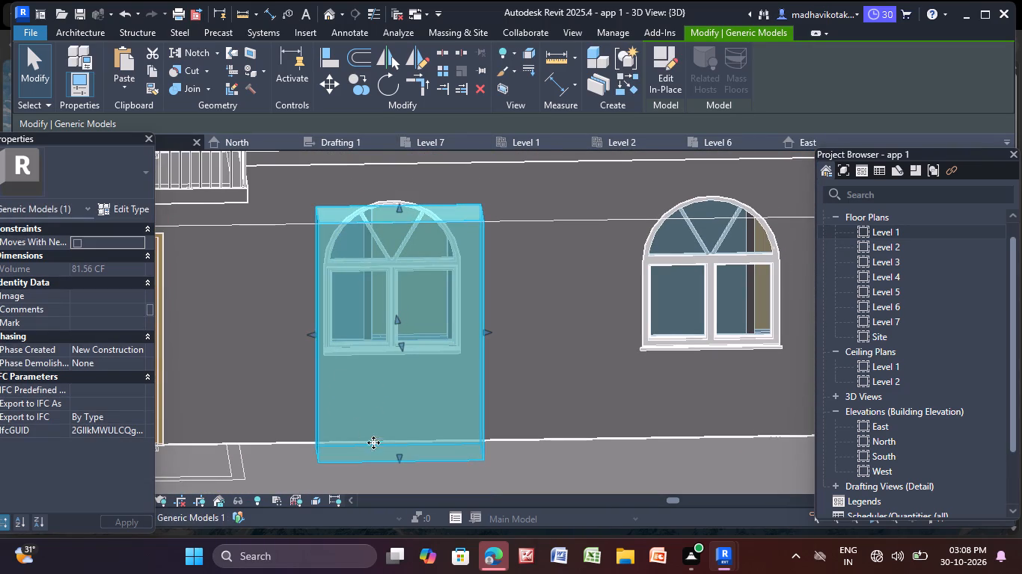
Adjust the block's bottom face so it rests at the base line of the facade wall.
drag(400, 456, 391, 434)
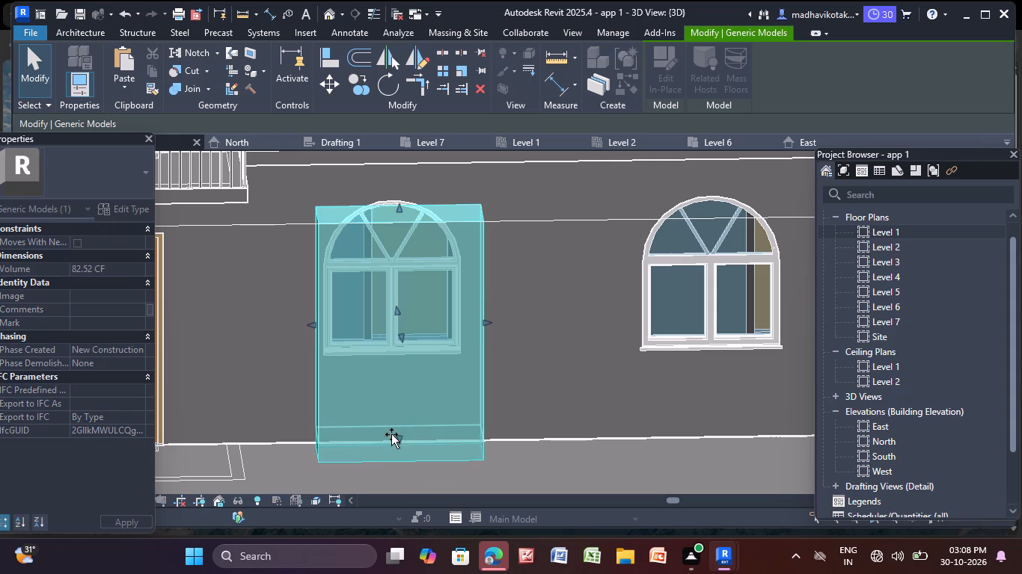
drag(391, 434, 392, 422)
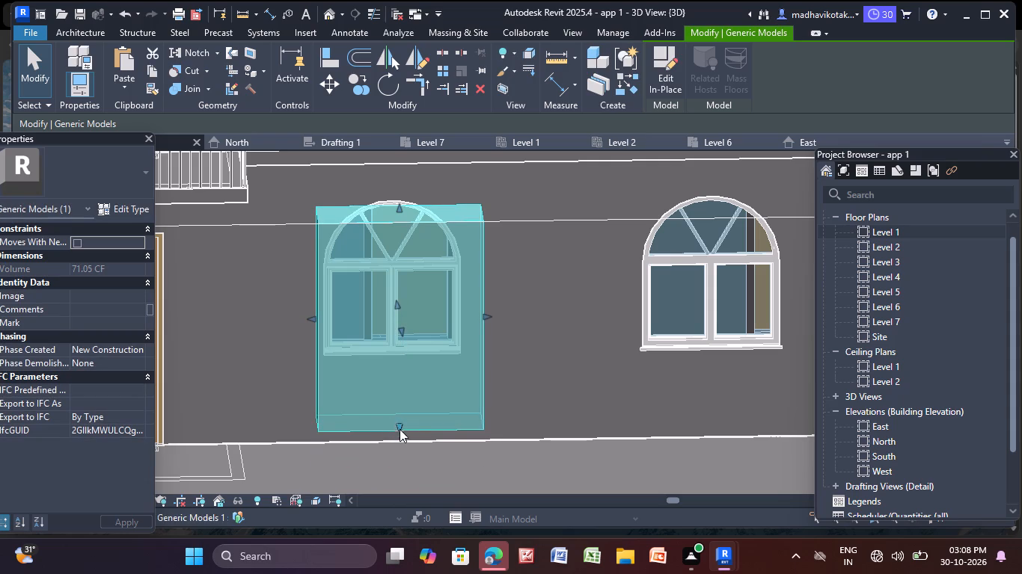
middle_drag(394, 421, 379, 378)
scroll(379, 380, down, 1)
scroll(378, 377, up, 8)
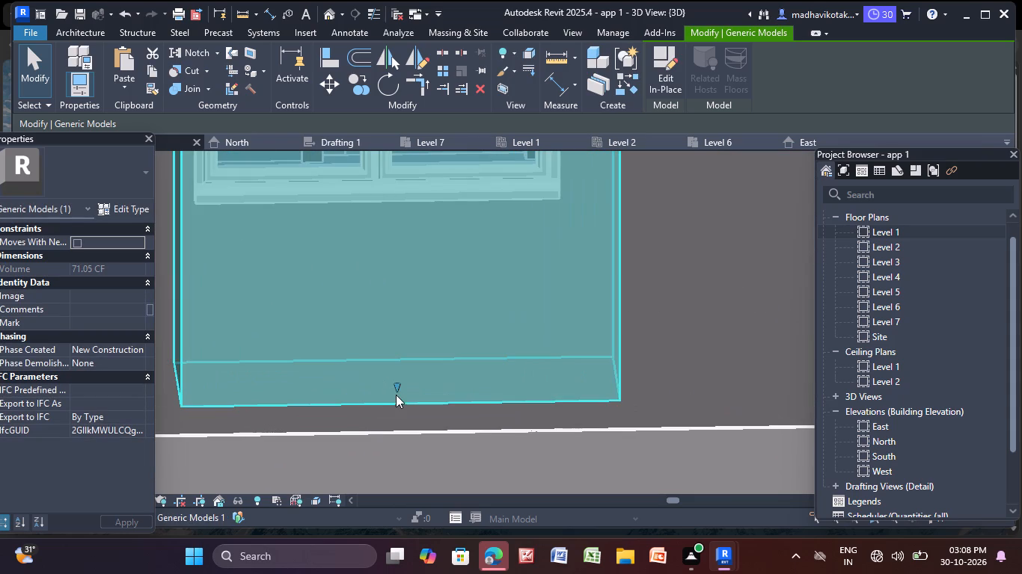
drag(398, 387, 404, 408)
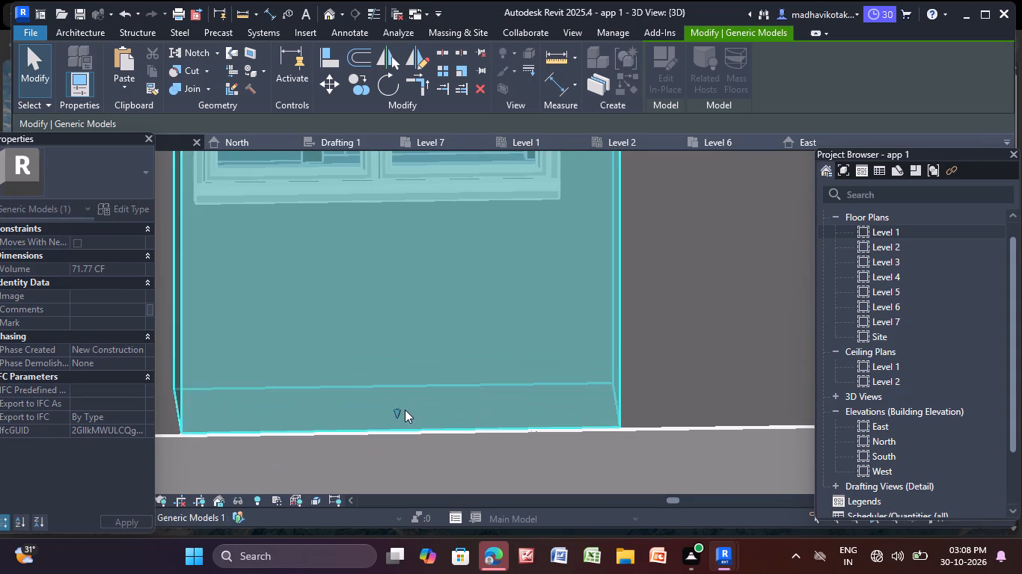
Stretch the block's top up past all six arched windows in the first column to the roof eave.
scroll(420, 345, down, 6)
middle_drag(427, 339, 419, 434)
drag(405, 207, 397, 173)
scroll(387, 239, down, 1)
middle_drag(383, 256, 417, 451)
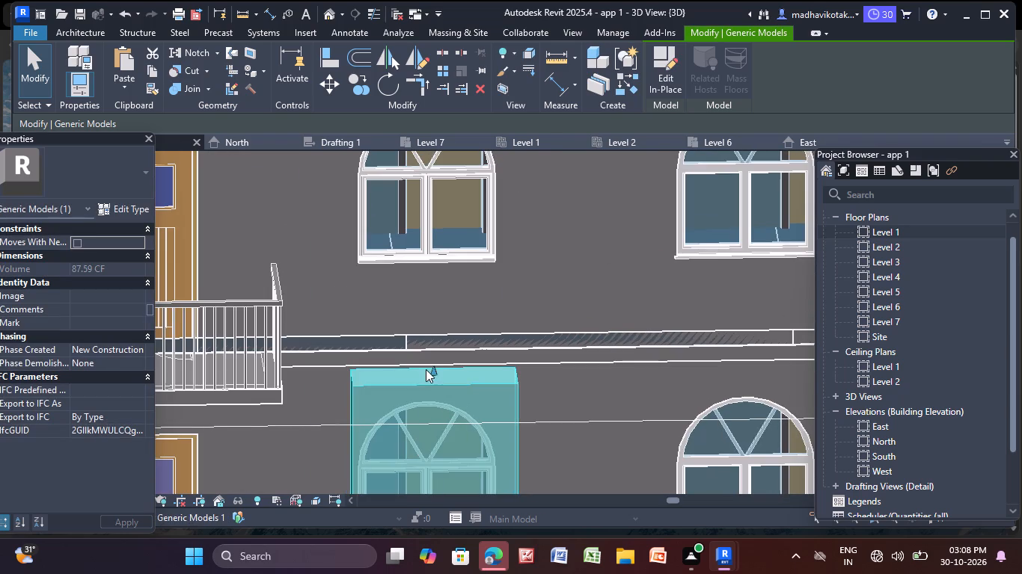
drag(432, 371, 365, 190)
scroll(380, 287, down, 2)
middle_drag(379, 294, 388, 507)
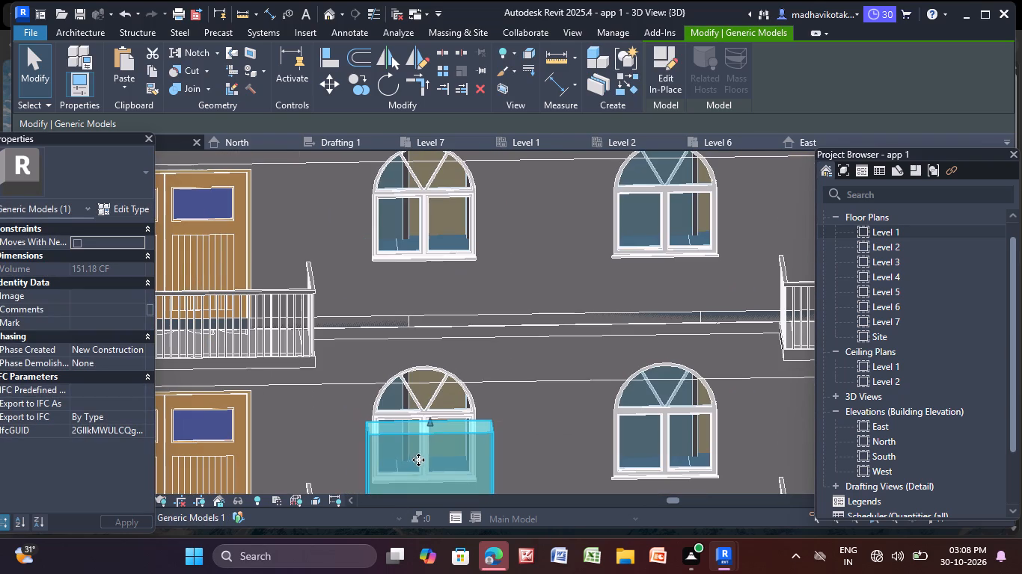
drag(428, 418, 398, 175)
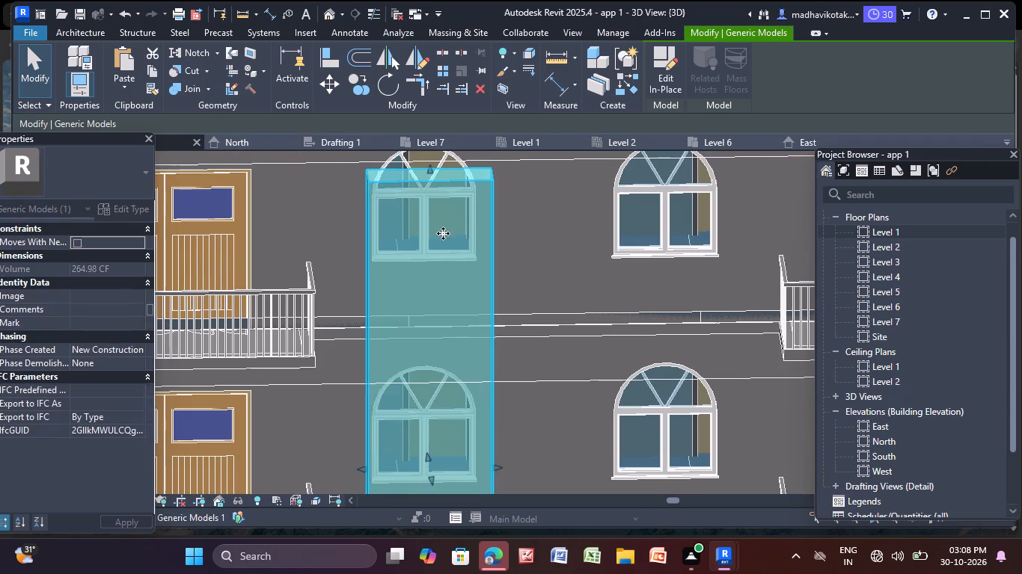
middle_drag(437, 244, 409, 444)
drag(403, 362, 361, 209)
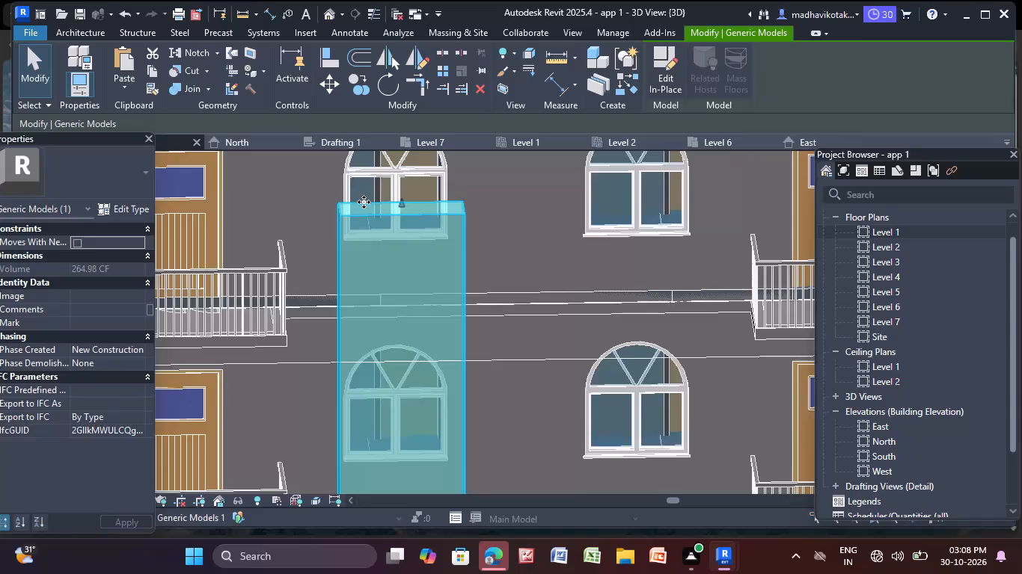
middle_drag(362, 278, 334, 443)
drag(374, 373, 344, 203)
middle_drag(338, 288, 322, 430)
drag(356, 336, 358, 262)
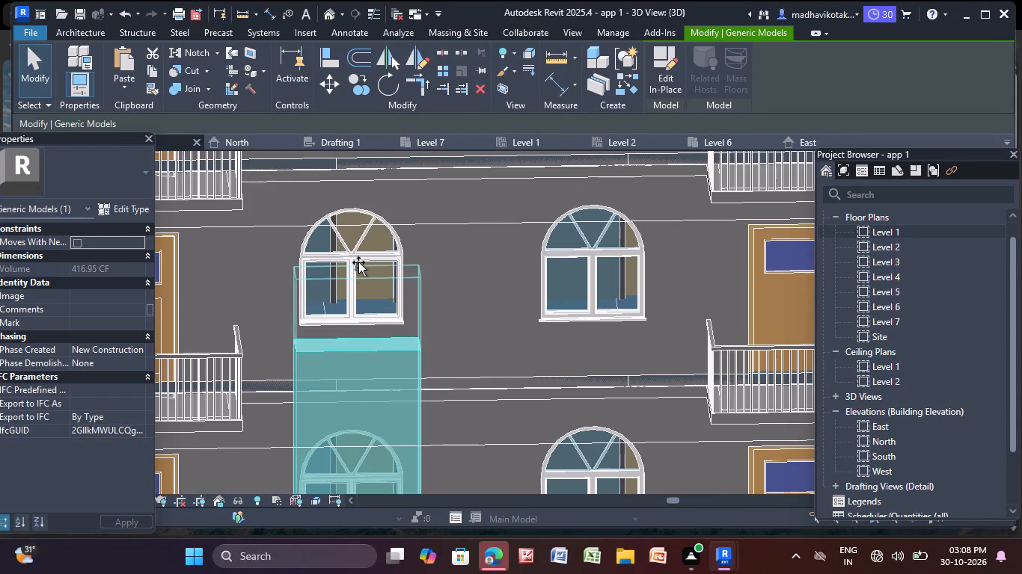
drag(358, 262, 331, 172)
scroll(371, 229, down, 4)
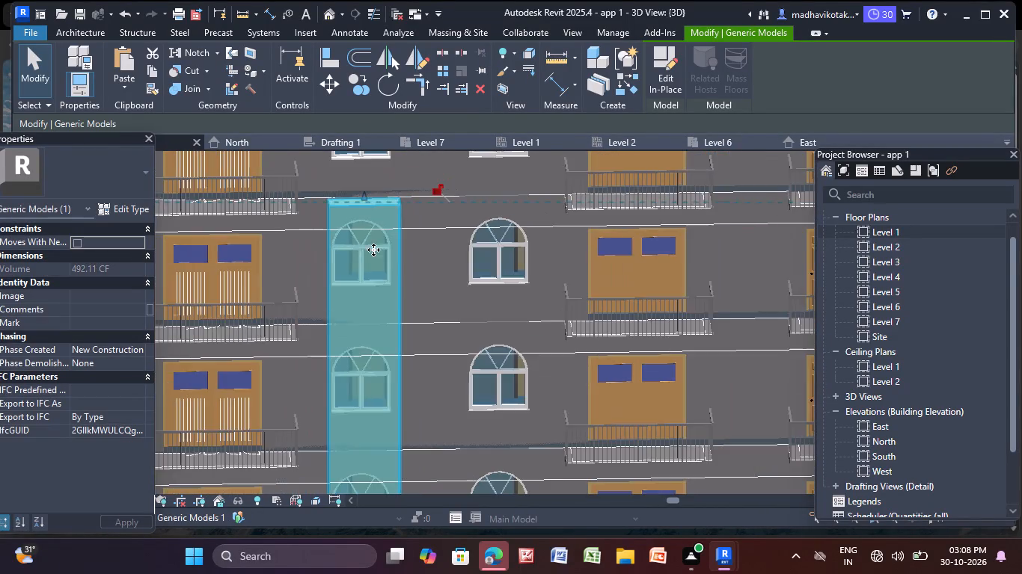
scroll(375, 256, down, 3)
middle_drag(373, 261, 362, 358)
drag(353, 315, 352, 315)
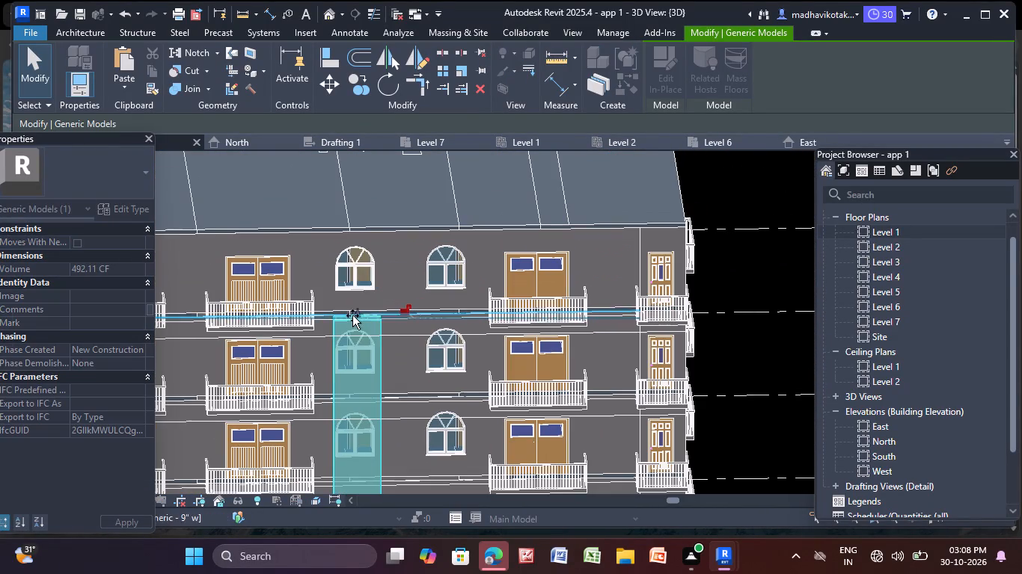
drag(352, 315, 347, 232)
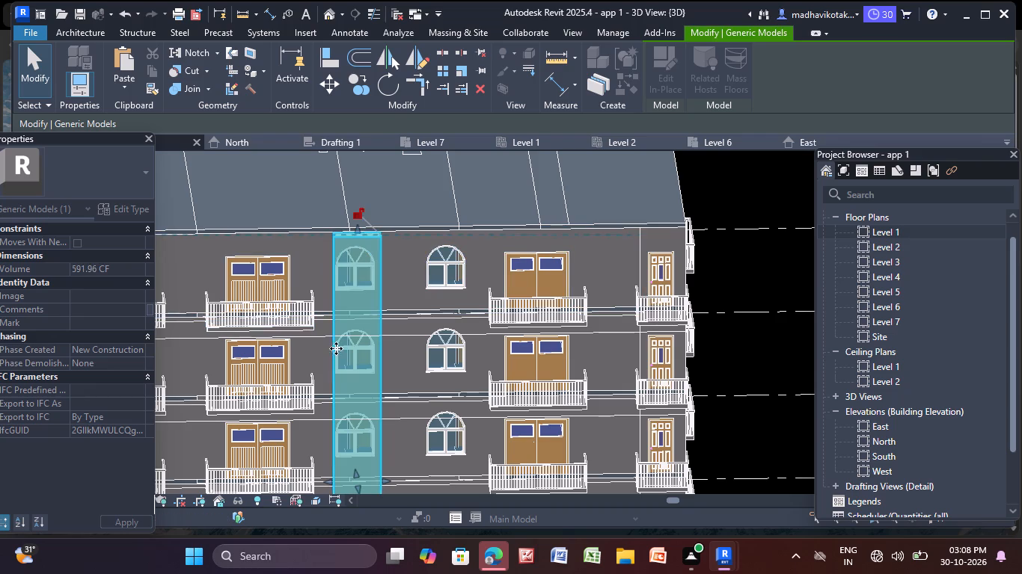
Widen the full-height block on both sides, toward the neighbouring balconies and toward the second arched-window column.
middle_drag(349, 398, 315, 242)
scroll(315, 243, down, 1)
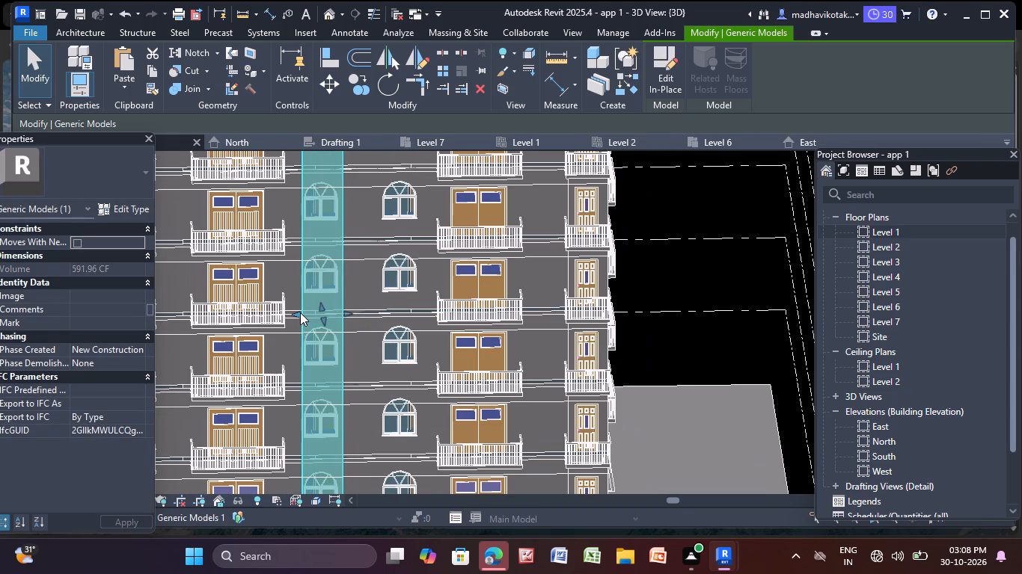
click(298, 313)
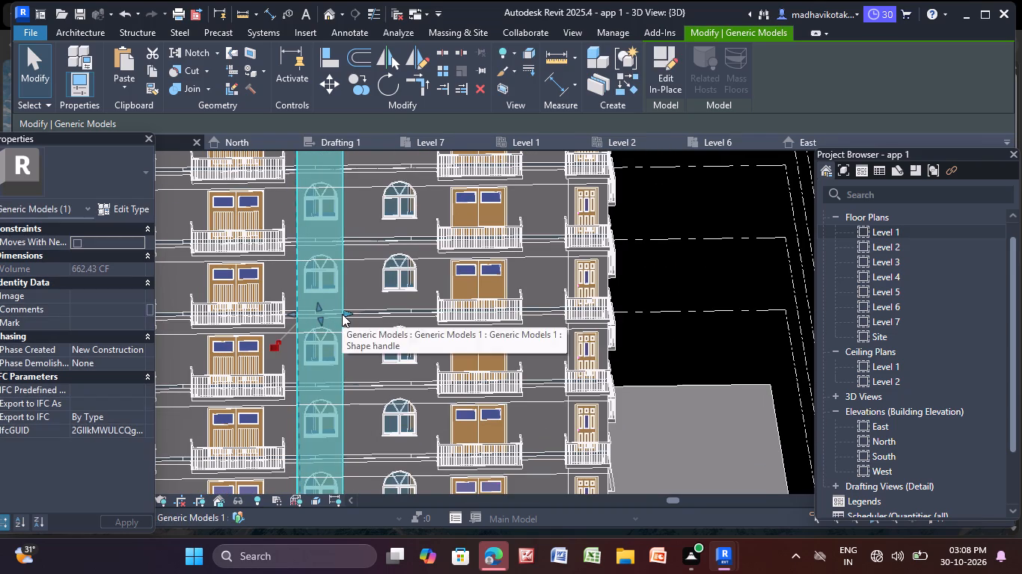
drag(345, 314, 352, 314)
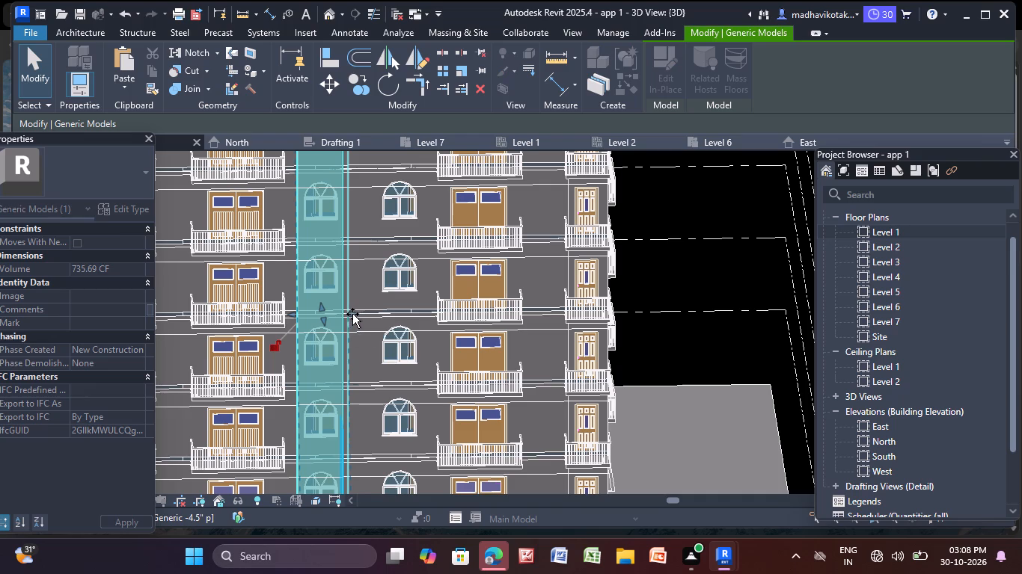
drag(352, 314, 356, 313)
scroll(293, 316, up, 3)
drag(293, 312, 284, 314)
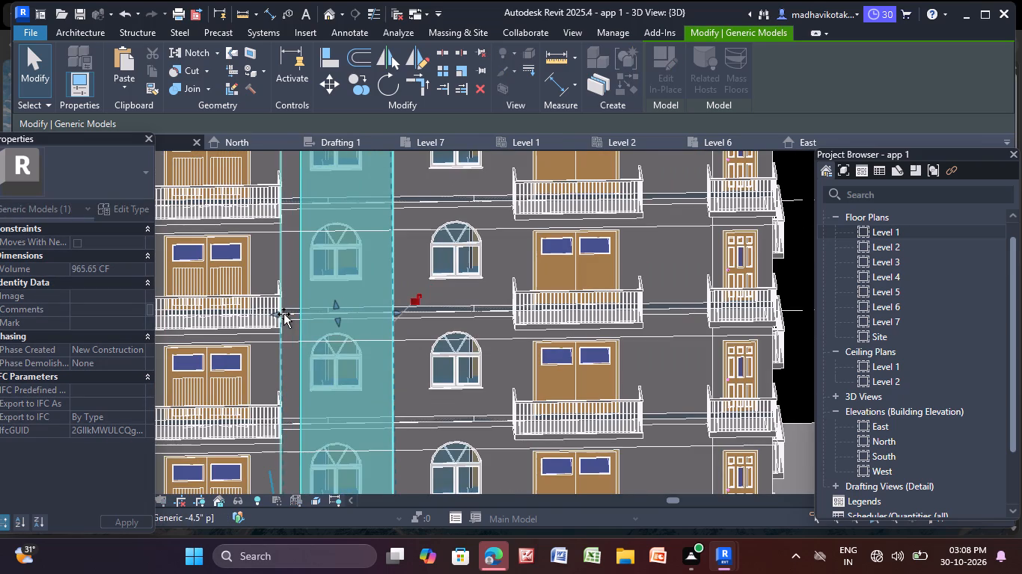
drag(284, 314, 285, 315)
scroll(288, 318, down, 10)
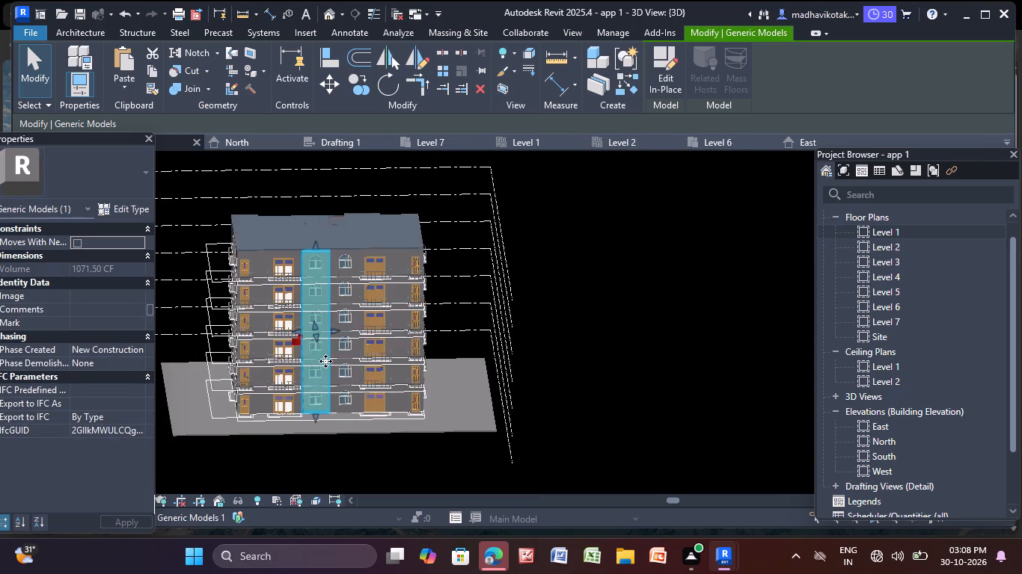
Stretch the full-height block's bottom face down to the base line of the facade wall.
middle_drag(325, 361, 323, 294)
scroll(318, 373, up, 6)
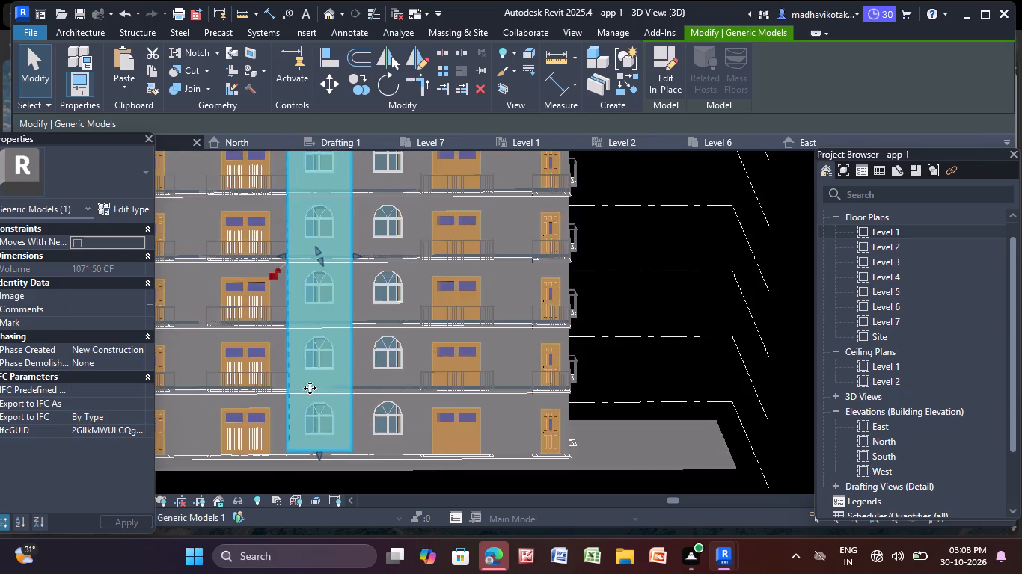
middle_drag(312, 442, 283, 398)
scroll(282, 398, up, 11)
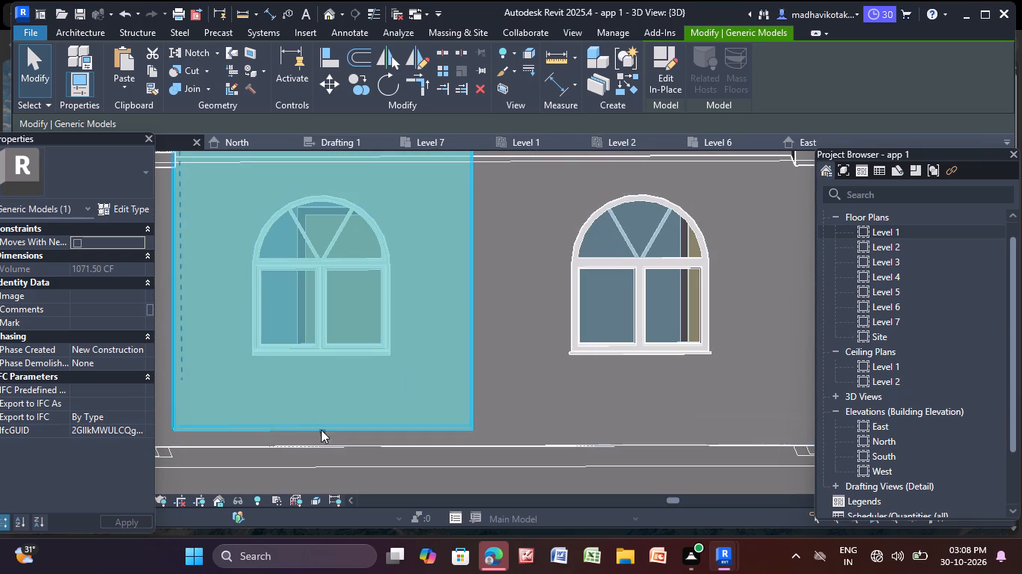
drag(320, 434, 326, 460)
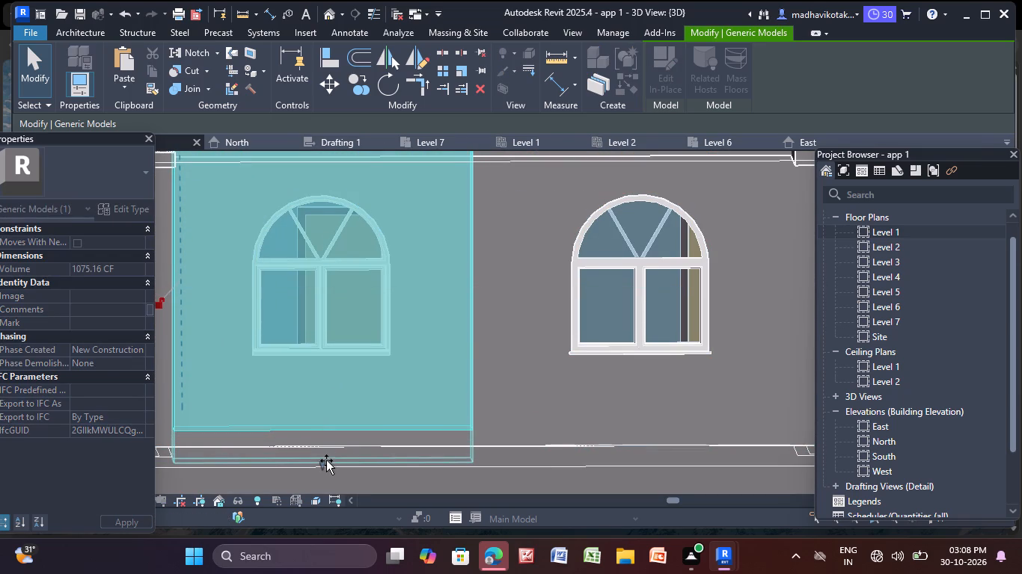
drag(326, 460, 322, 466)
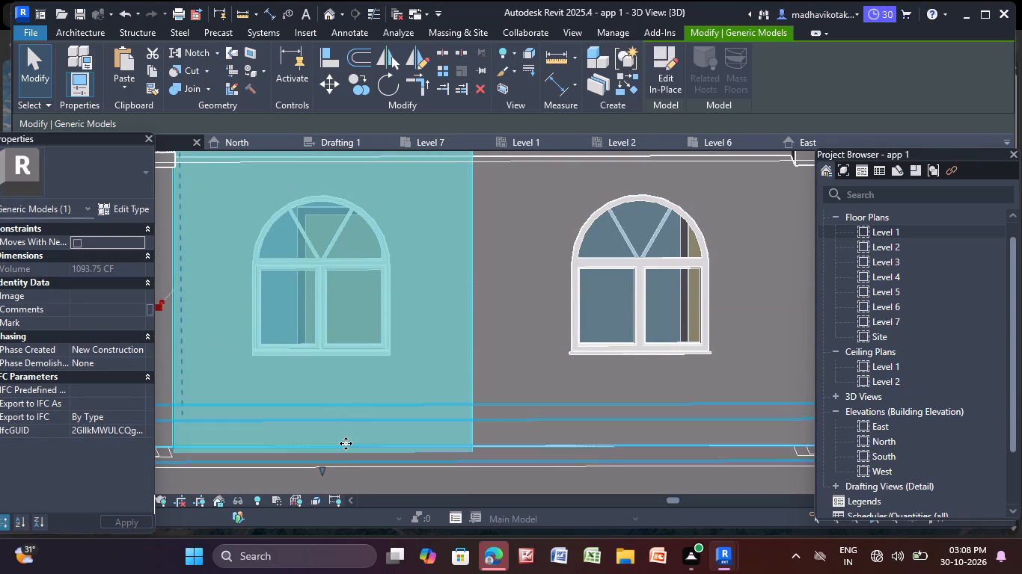
key(Escape)
Edit the full-height block in place and start a void extrusion with the block's front face as its work plane.
scroll(360, 412, down, 10)
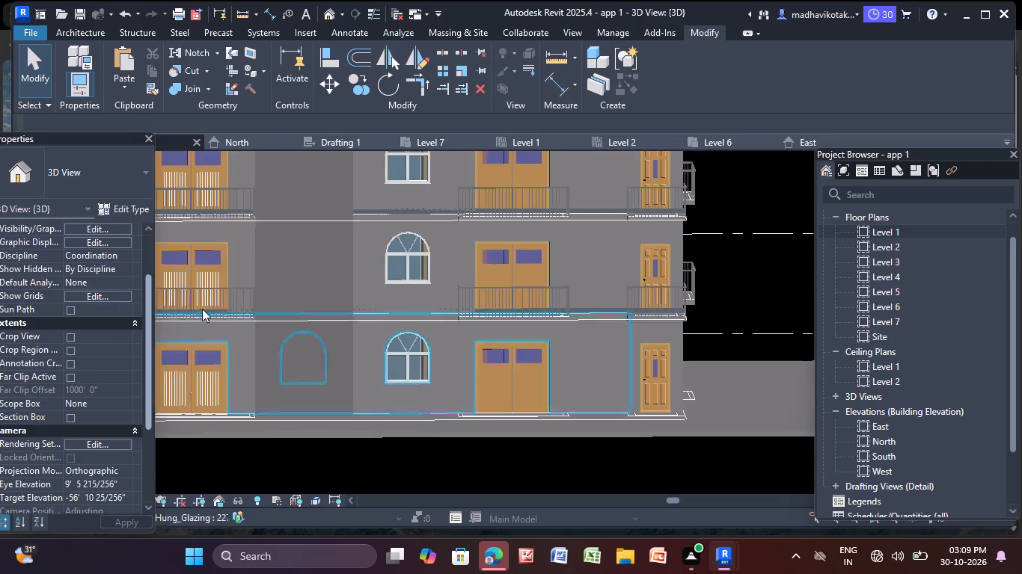
scroll(194, 291, down, 3)
click(266, 297)
scroll(266, 297, down, 3)
middle_drag(267, 299, 310, 349)
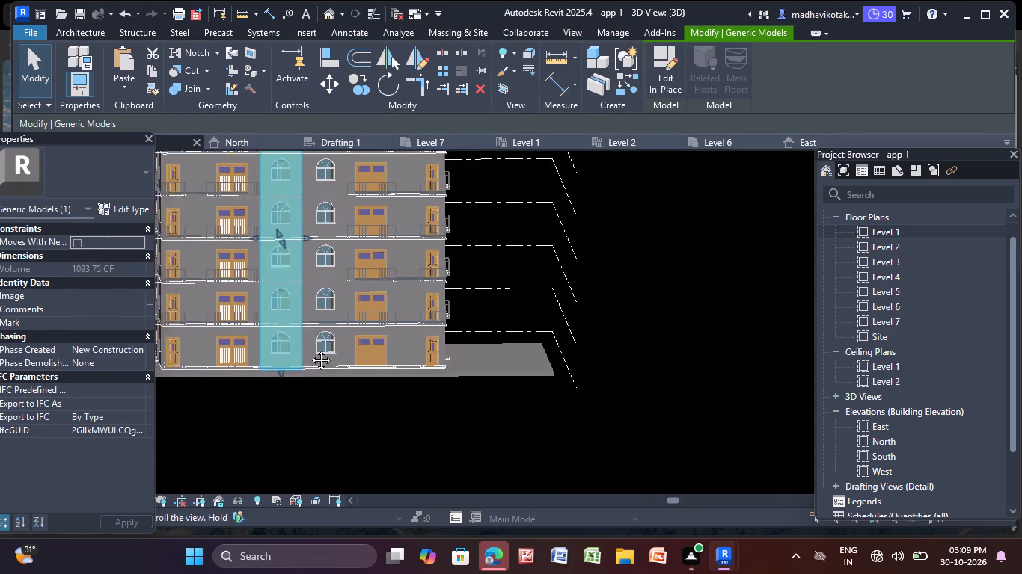
middle_drag(310, 349, 370, 406)
middle_click(370, 404)
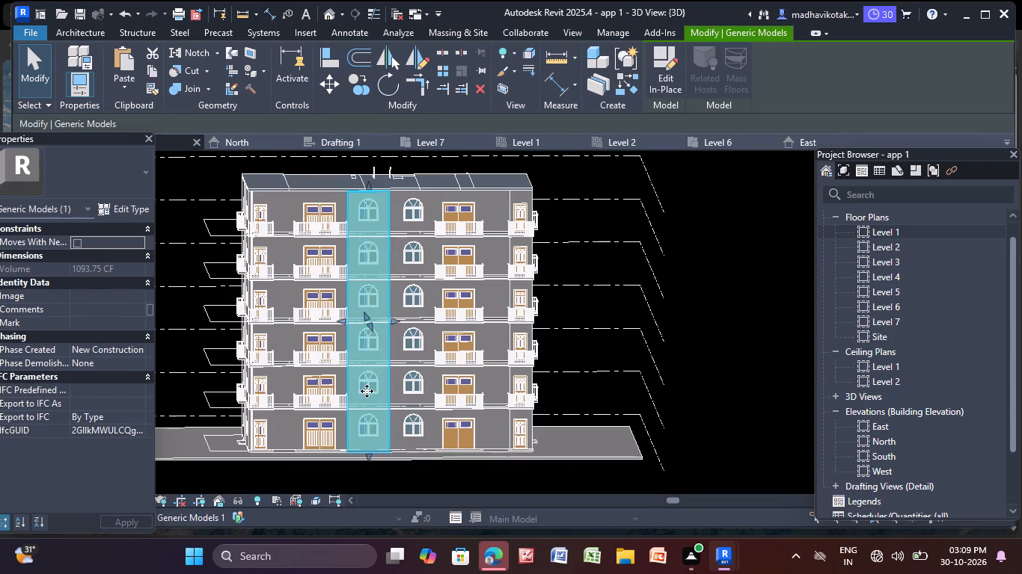
scroll(307, 260, up, 1)
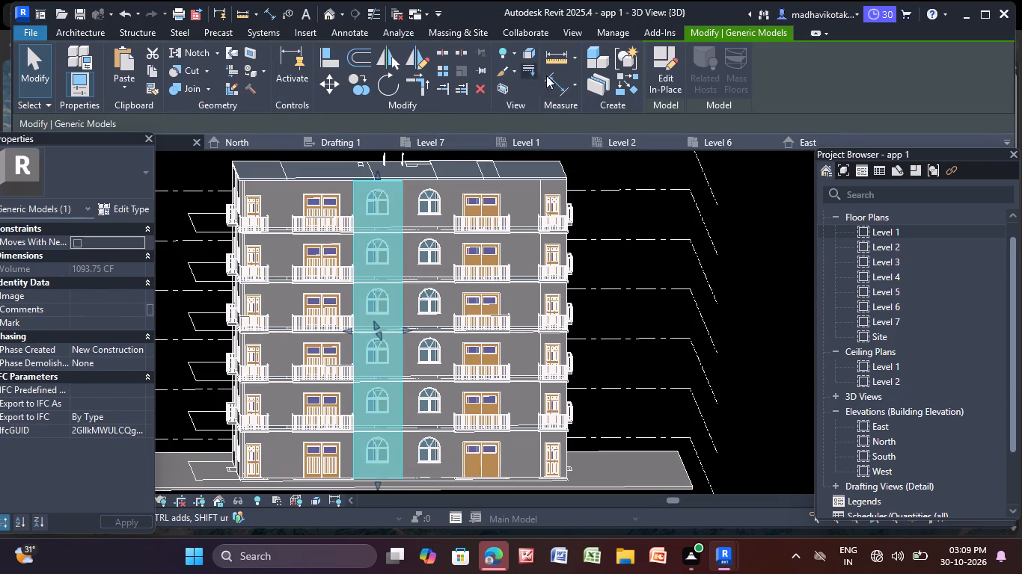
click(663, 59)
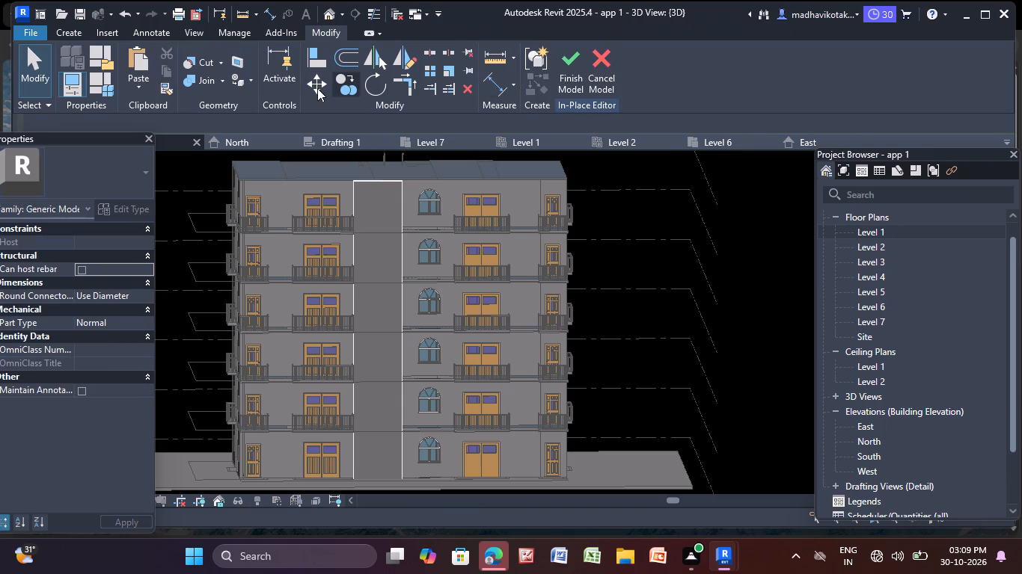
click(61, 29)
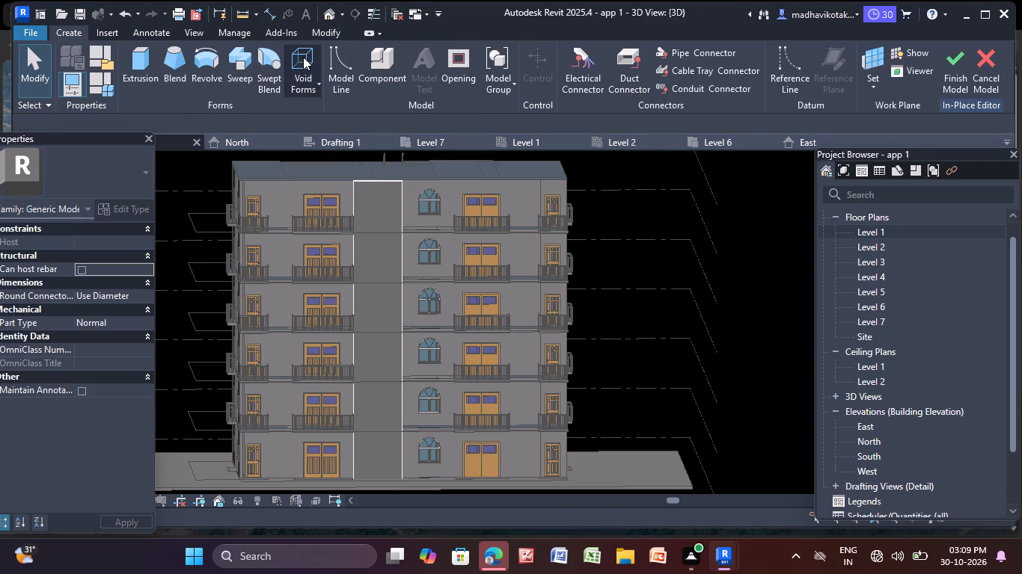
click(303, 57)
click(339, 114)
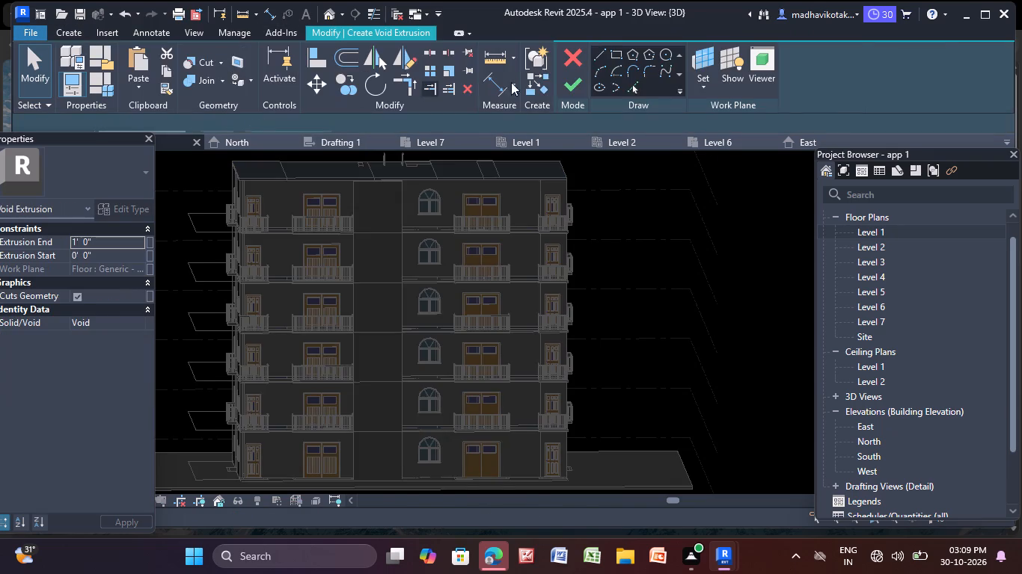
click(706, 87)
click(717, 137)
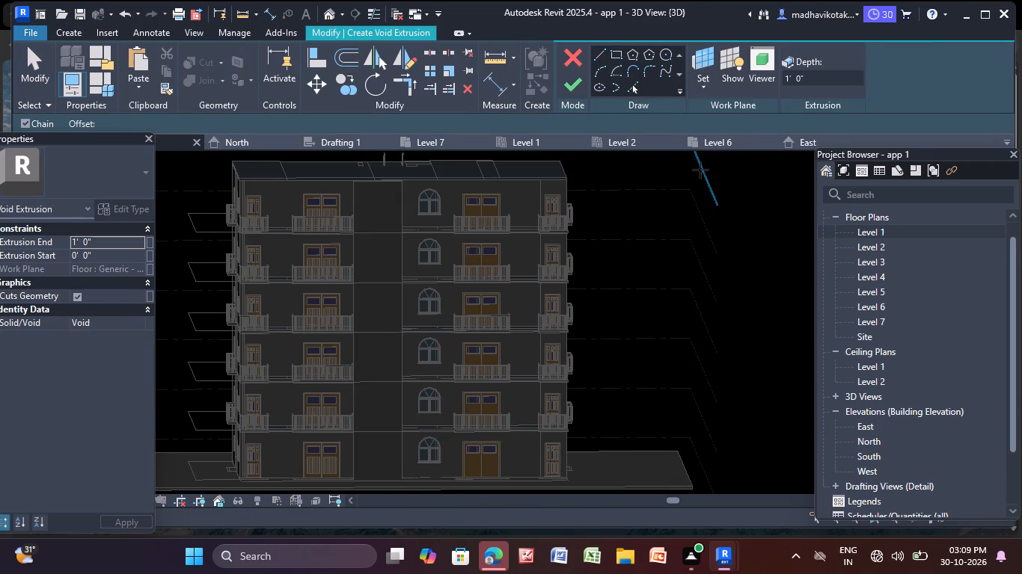
click(375, 211)
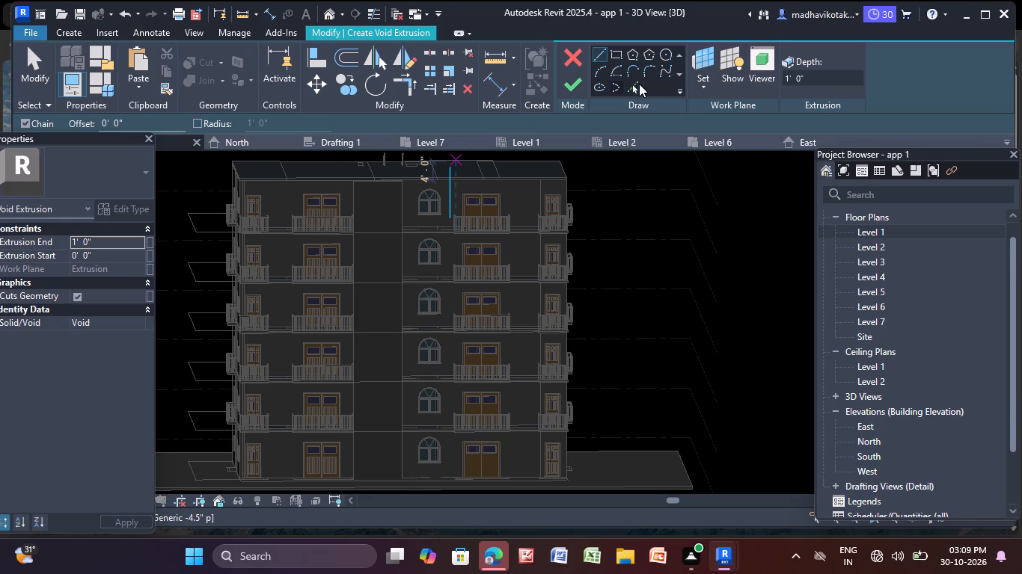
Cut a 1' 0" void from a rectangle about 6' 11" wide, inset from the block's top and sides and reaching its base, and finish the model.
click(618, 52)
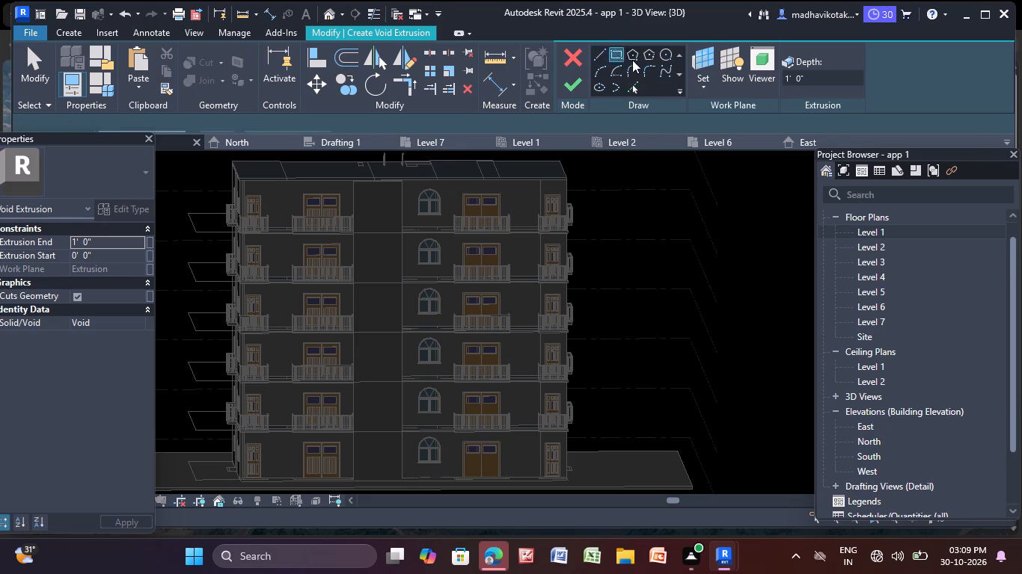
scroll(397, 199, up, 8)
middle_drag(370, 197, 373, 256)
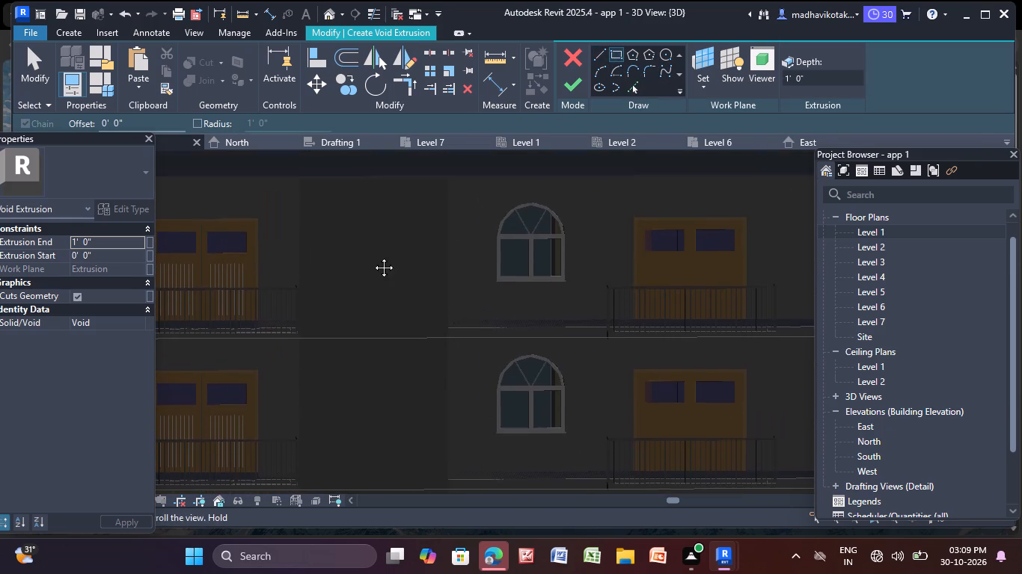
middle_drag(373, 256, 370, 264)
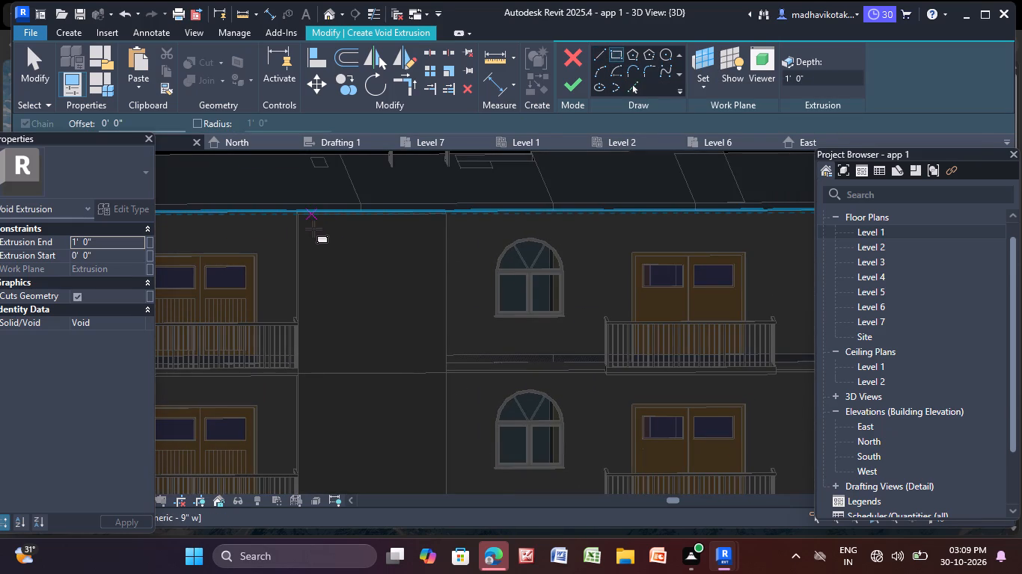
click(321, 225)
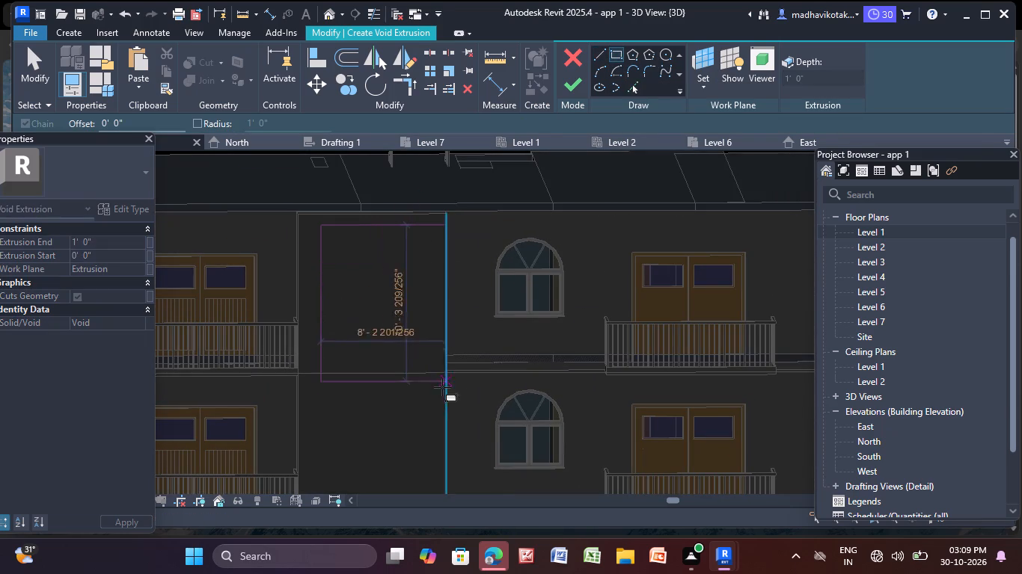
scroll(414, 437, down, 3)
middle_drag(410, 449, 340, 202)
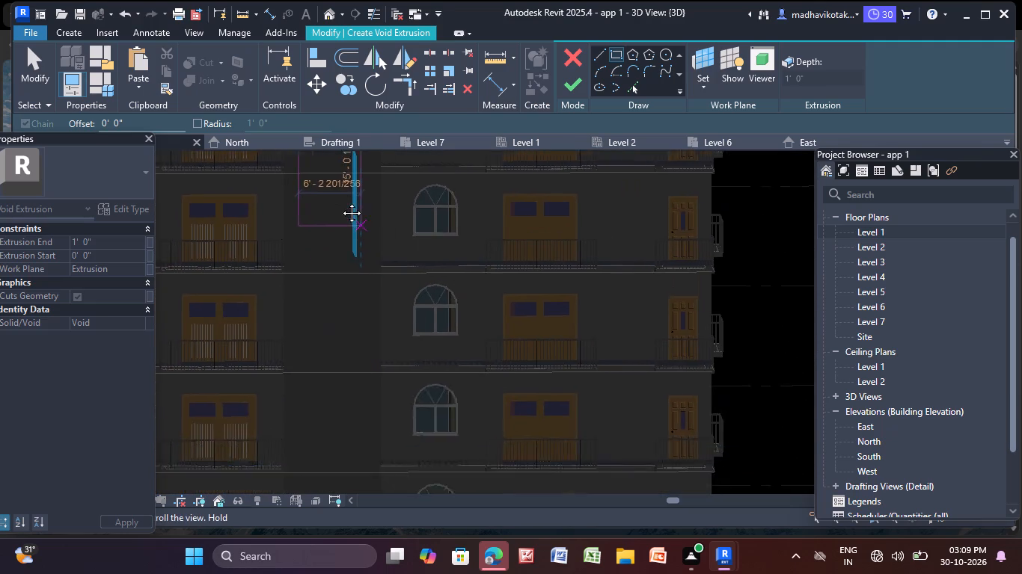
middle_drag(340, 202, 331, 184)
middle_drag(337, 464, 336, 443)
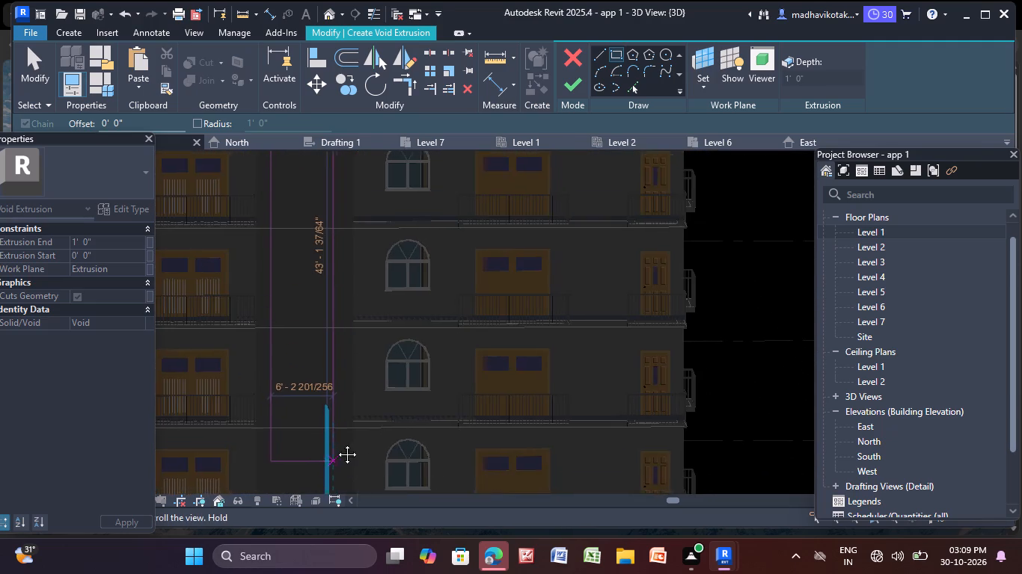
middle_drag(336, 443, 318, 219)
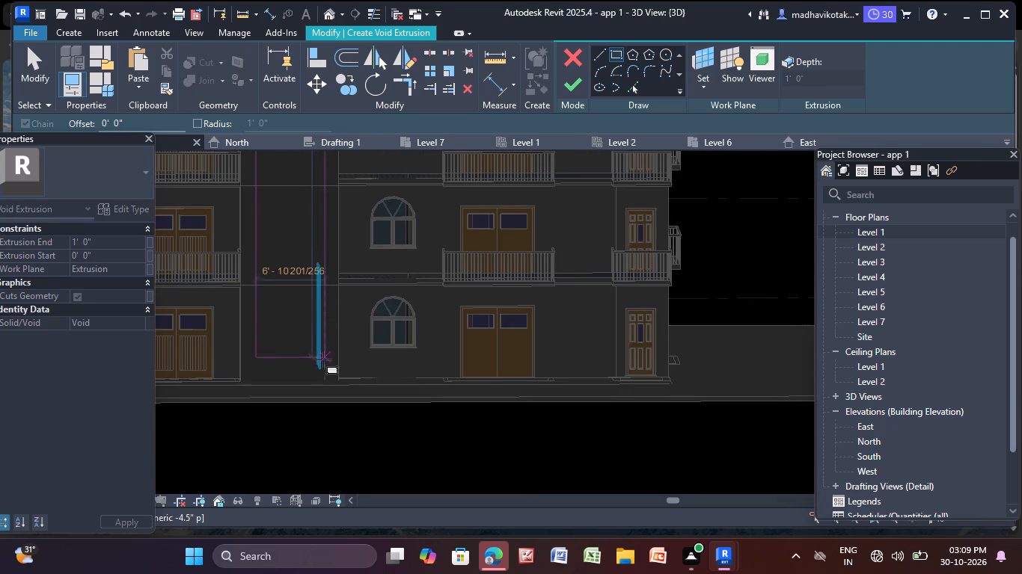
click(325, 374)
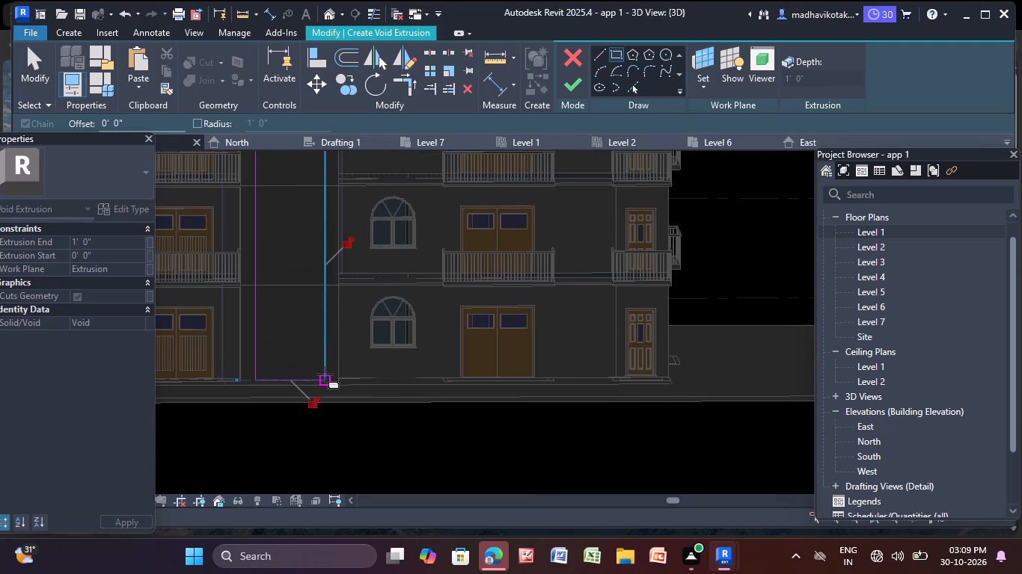
click(572, 86)
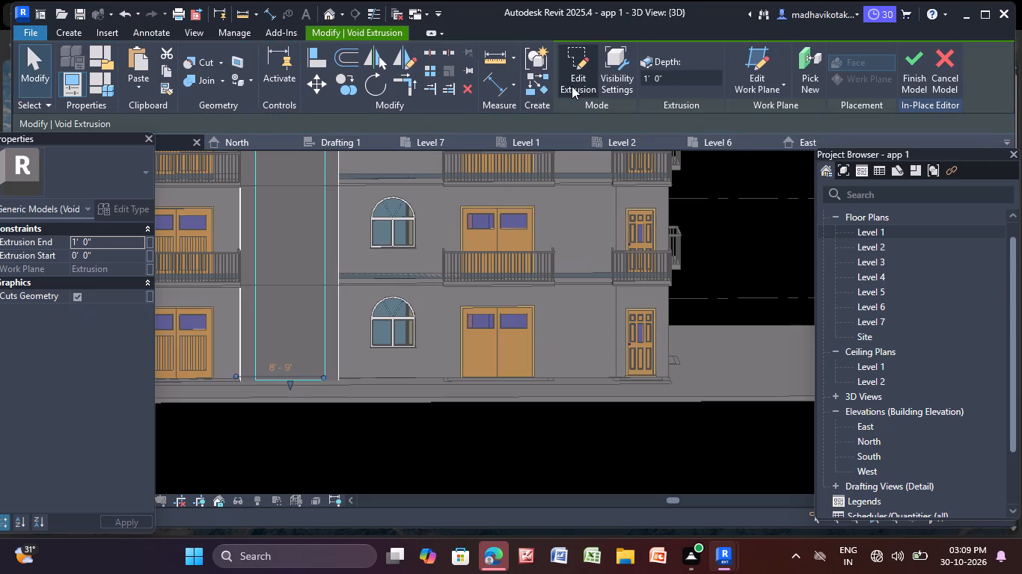
click(909, 55)
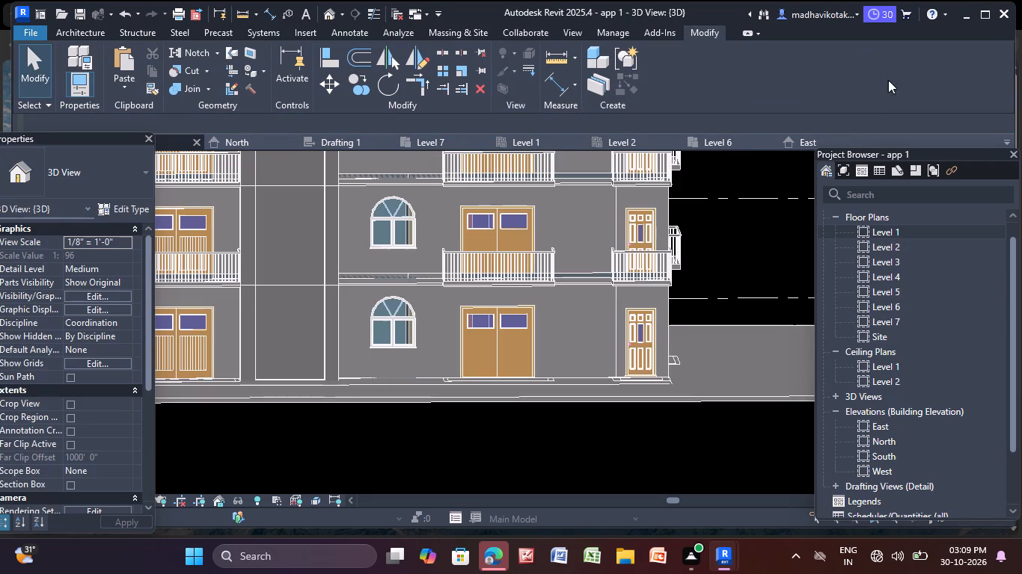
Stretch the void's top edge up so only a thin strip of the block is left below the roof eave.
scroll(297, 241, down, 2)
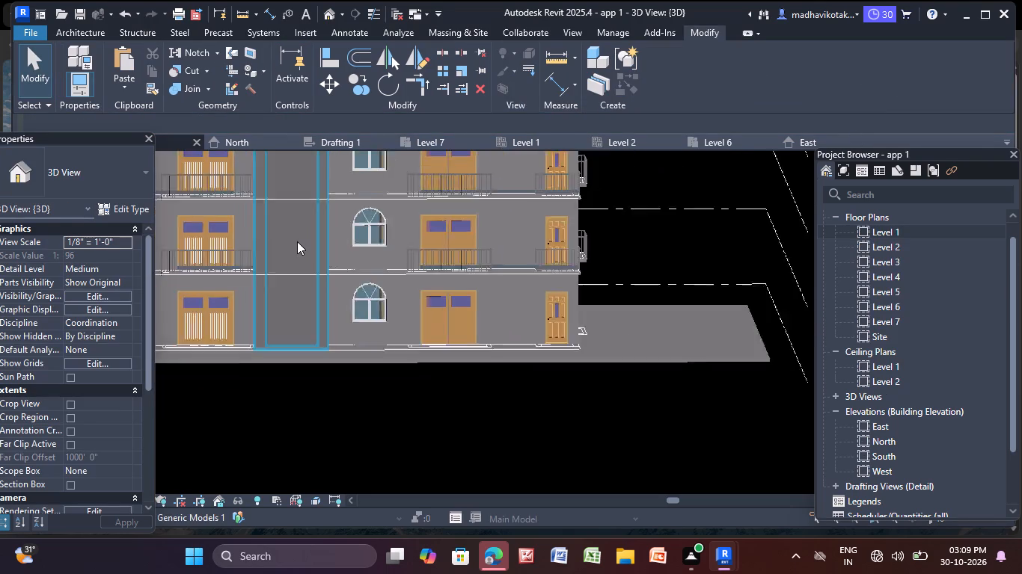
scroll(297, 241, down, 4)
middle_drag(293, 229, 349, 437)
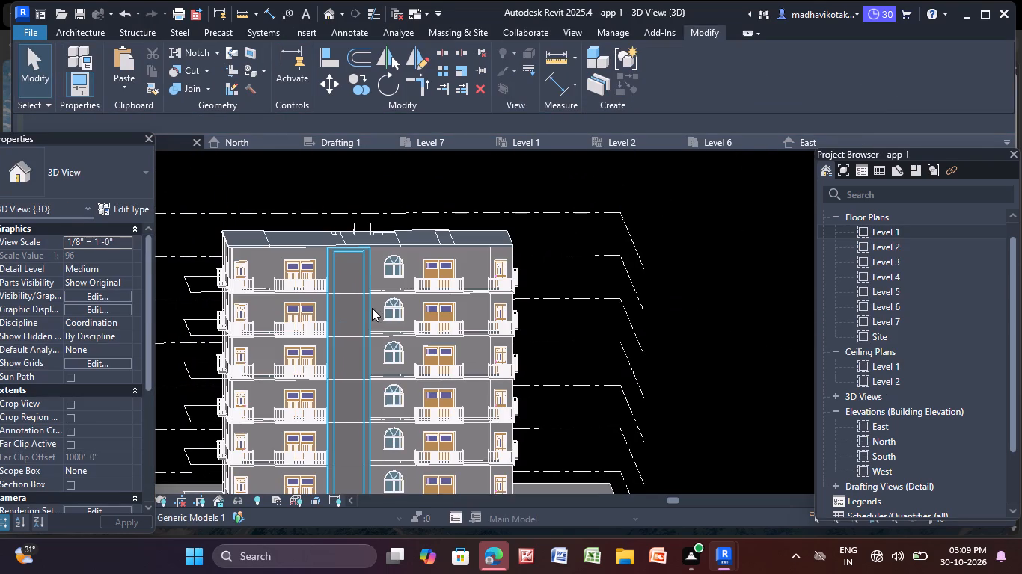
click(344, 275)
scroll(342, 274, up, 9)
middle_drag(352, 278, 337, 361)
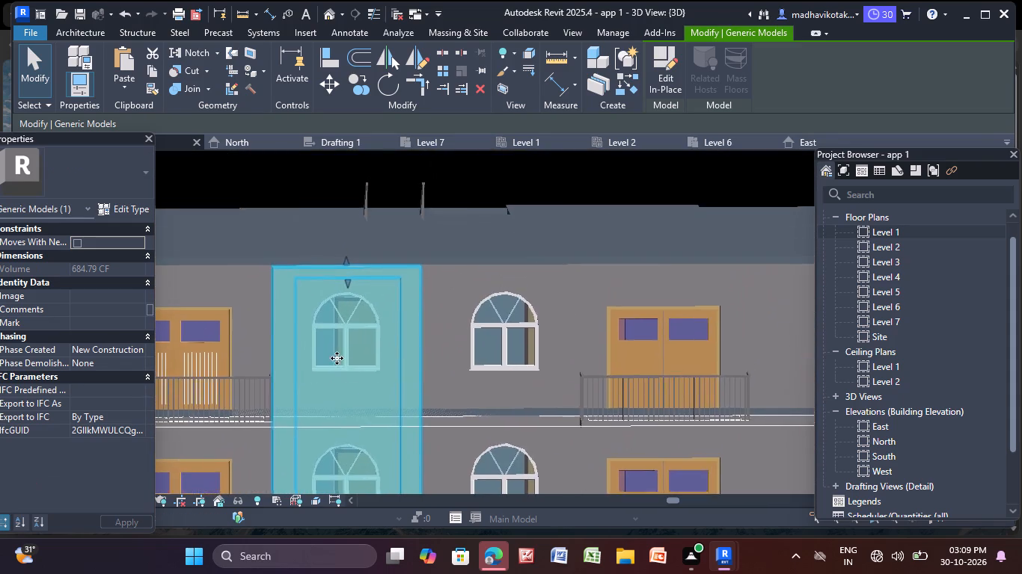
scroll(358, 303, up, 4)
drag(341, 264, 345, 247)
middle_drag(331, 340, 324, 185)
Widen the void on both sides, leaving narrow vertical strips of the block along its two edges.
scroll(297, 354, down, 4)
middle_drag(297, 354, 346, 219)
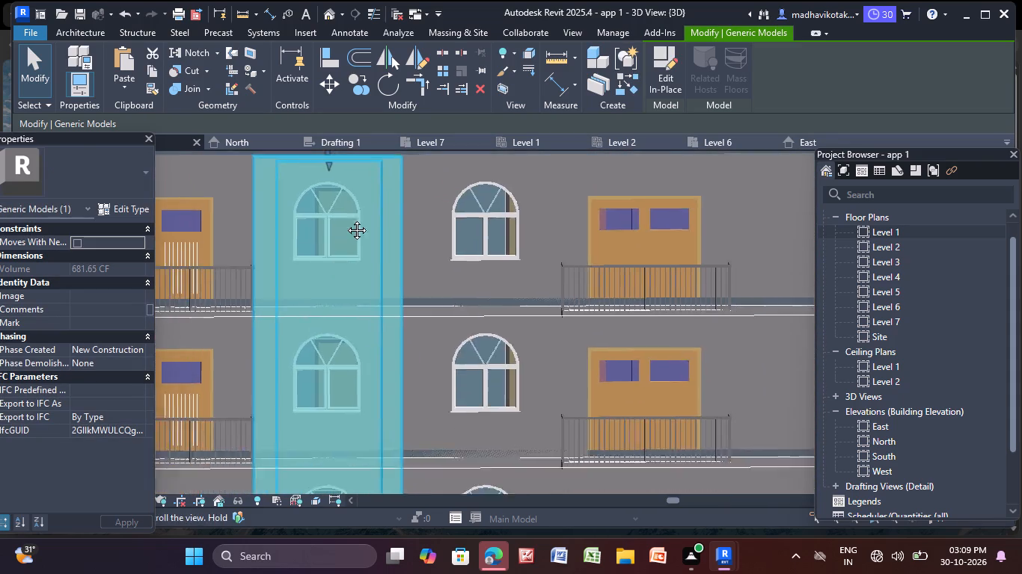
middle_drag(346, 219, 353, 194)
middle_drag(351, 406, 382, 217)
middle_drag(379, 374, 382, 318)
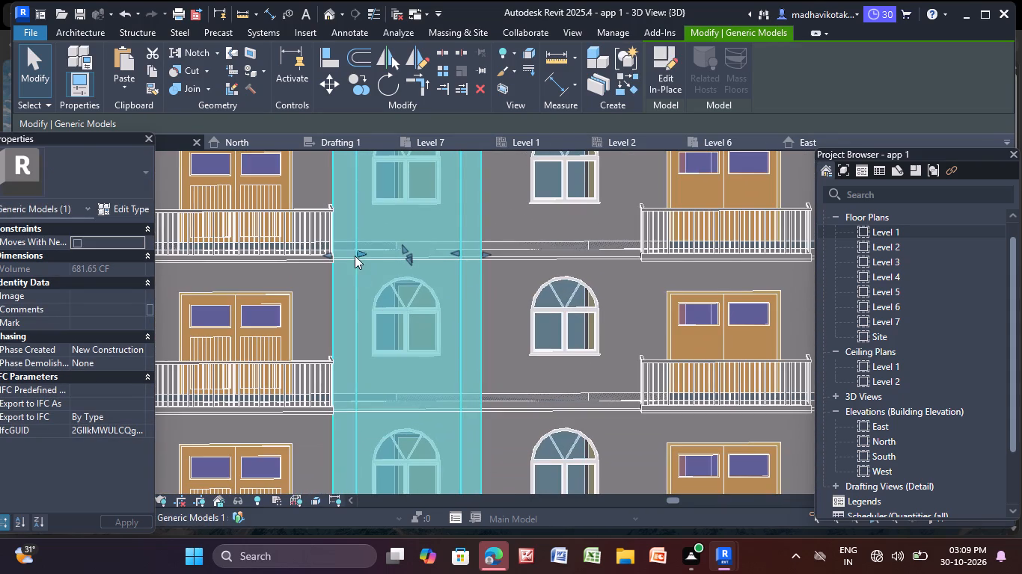
drag(360, 251, 349, 253)
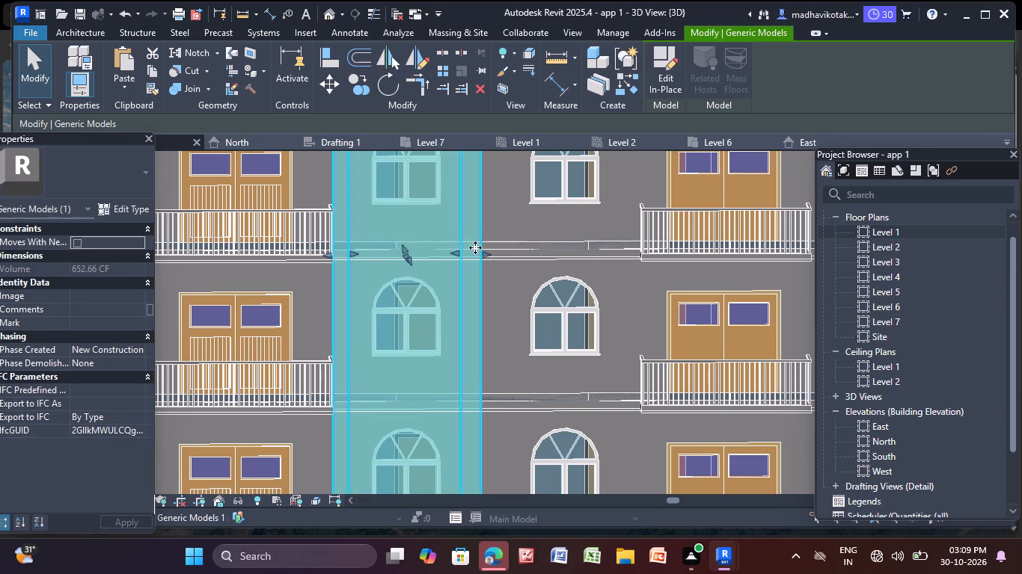
drag(460, 255, 472, 259)
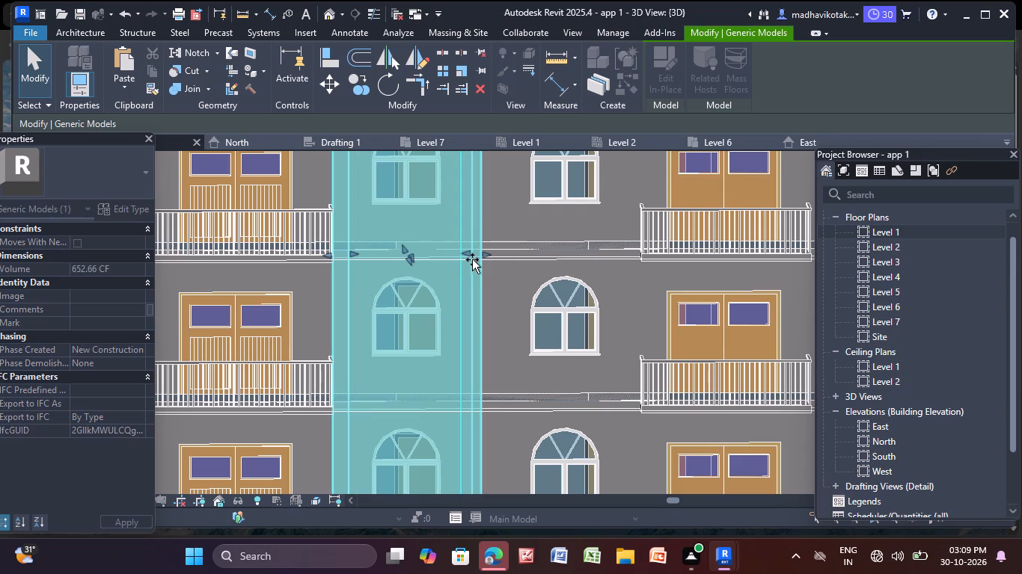
drag(472, 259, 471, 259)
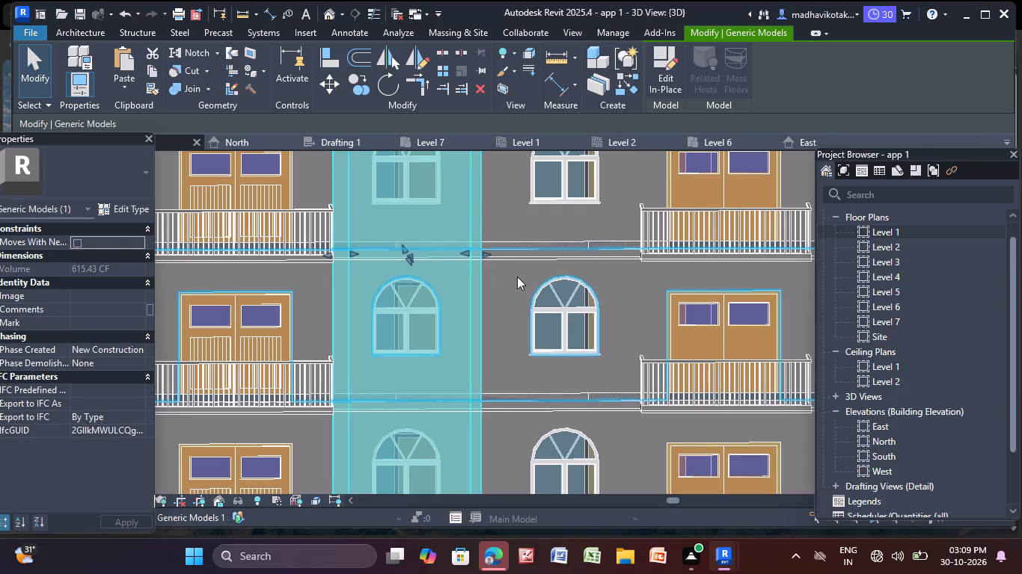
click(517, 277)
scroll(448, 290, down, 4)
middle_drag(438, 292, 412, 333)
key(Escape)
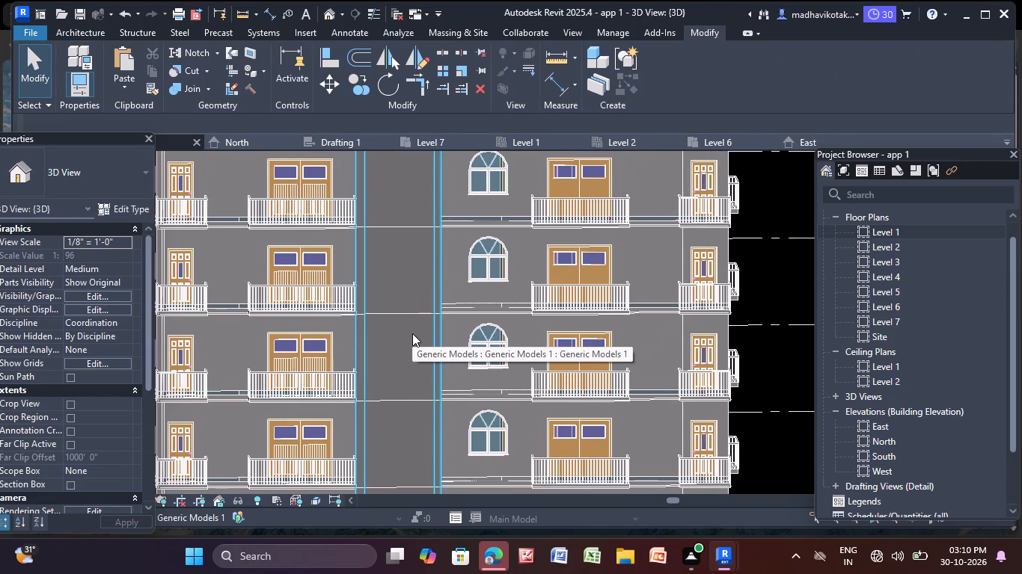
Edit the full-height block in place and start a void extrusion with the block's recessed face as its work plane.
click(412, 333)
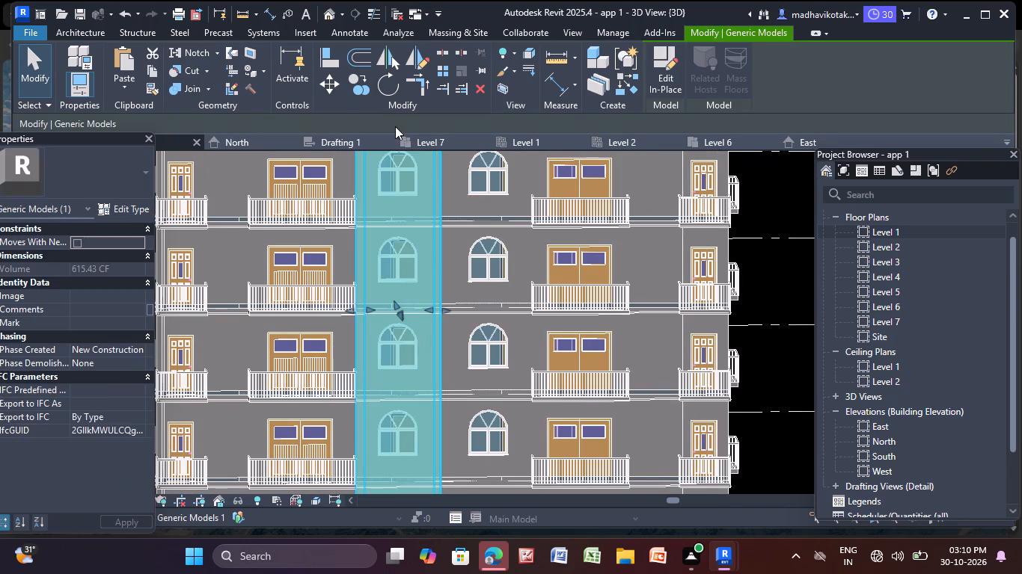
click(658, 64)
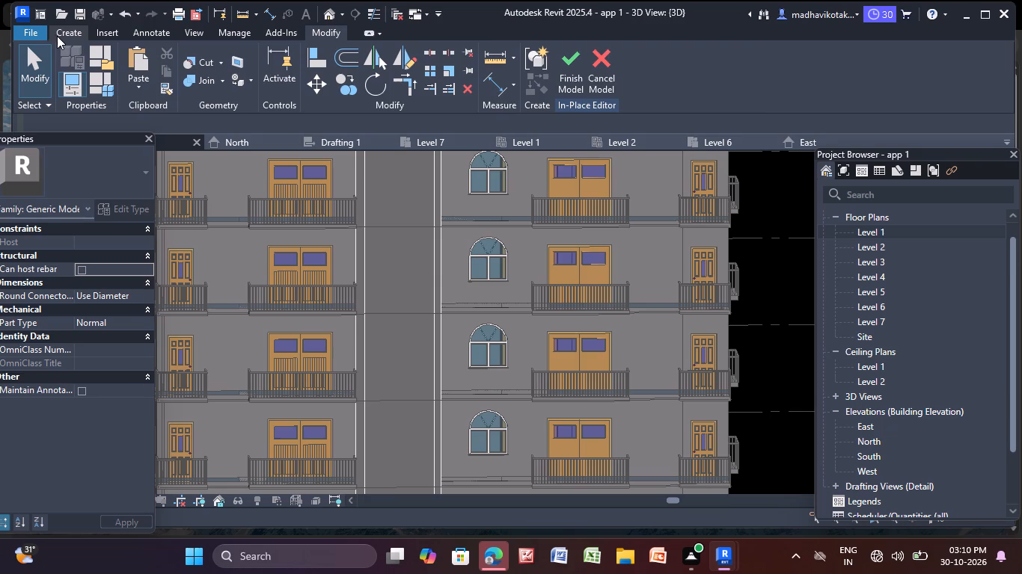
click(62, 29)
click(307, 46)
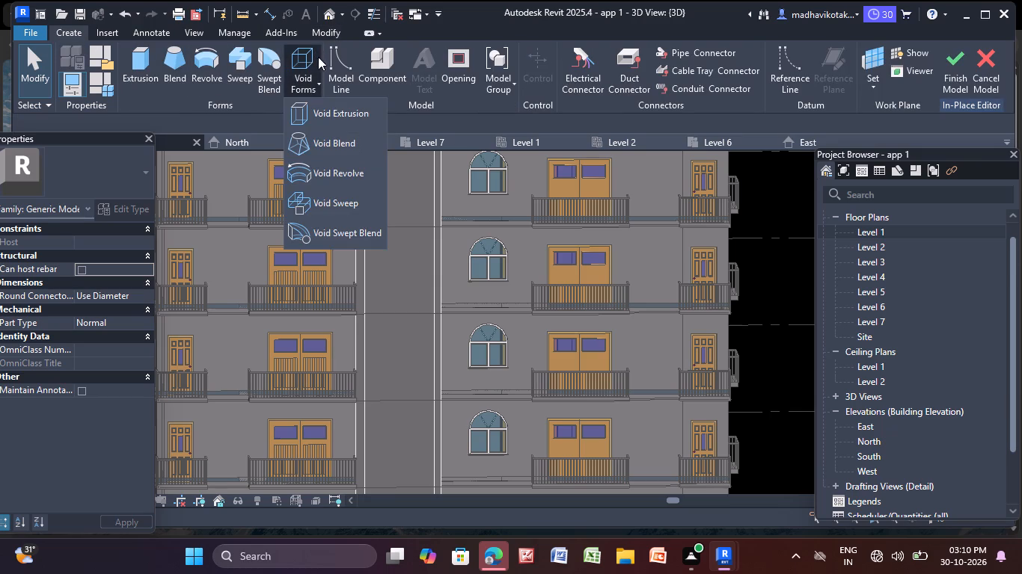
click(322, 105)
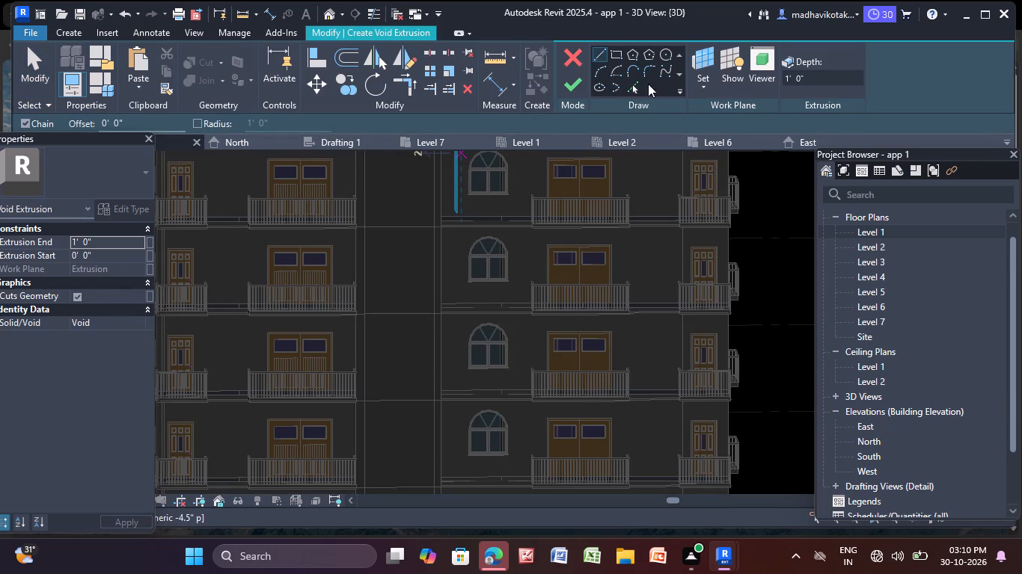
click(701, 86)
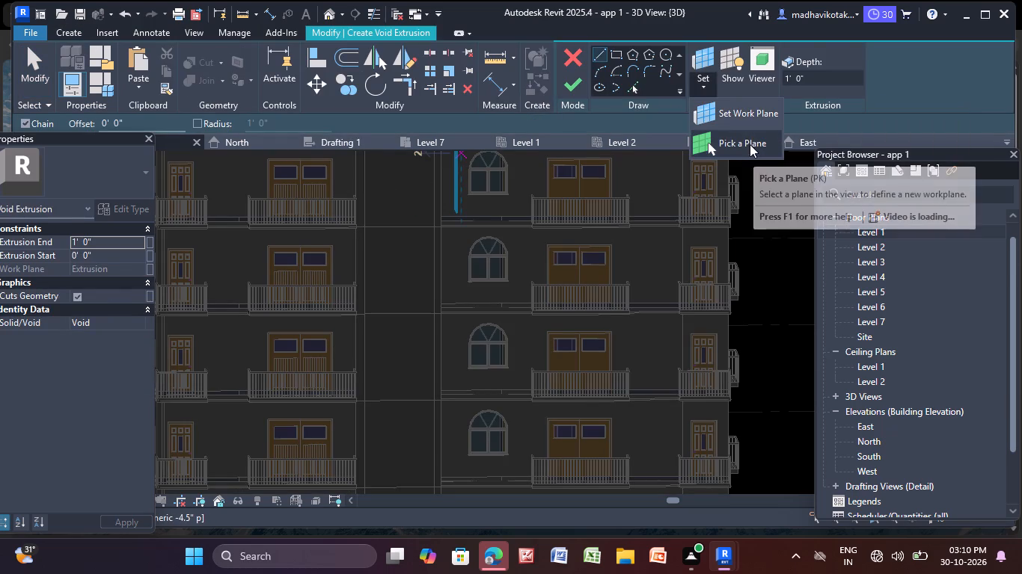
click(750, 144)
click(388, 184)
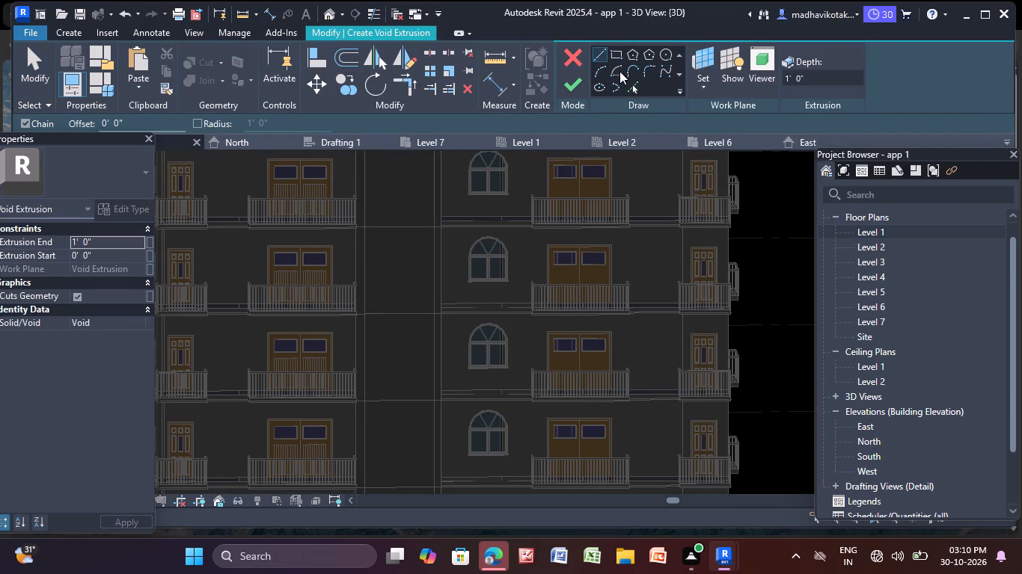
Sketch two upright rectangles on the recessed face, one over the window of each of the top two storeys.
click(613, 54)
scroll(411, 197, down, 2)
middle_drag(407, 203, 399, 254)
middle_drag(398, 209, 392, 218)
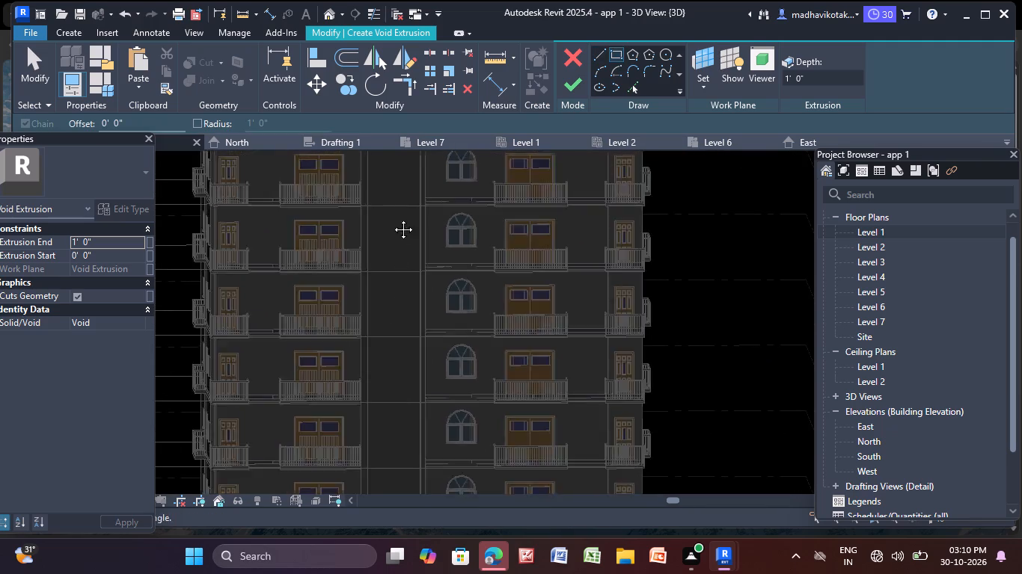
middle_drag(392, 218, 373, 304)
scroll(382, 278, up, 3)
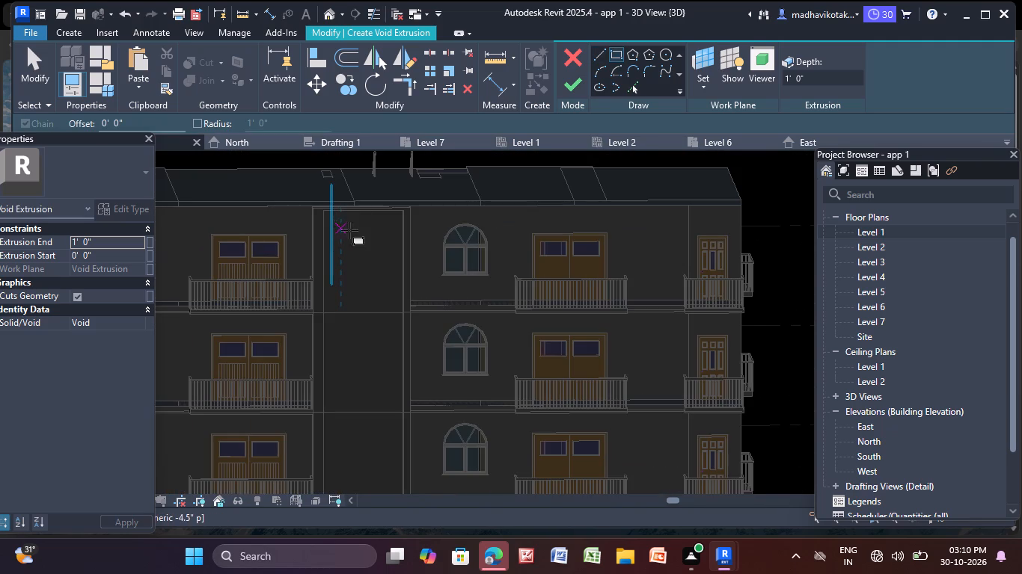
click(334, 228)
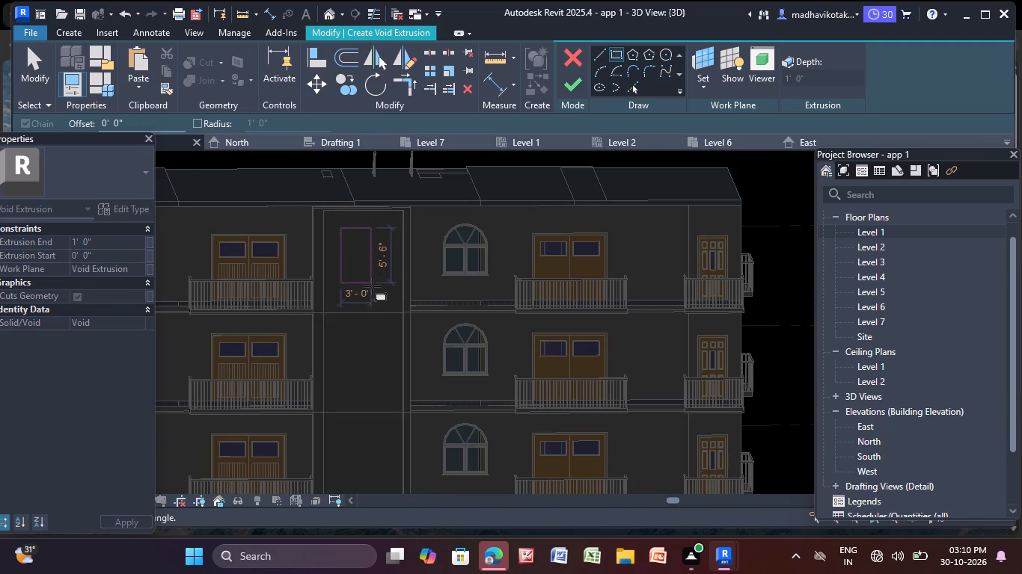
click(378, 298)
middle_drag(378, 298, 364, 214)
click(618, 53)
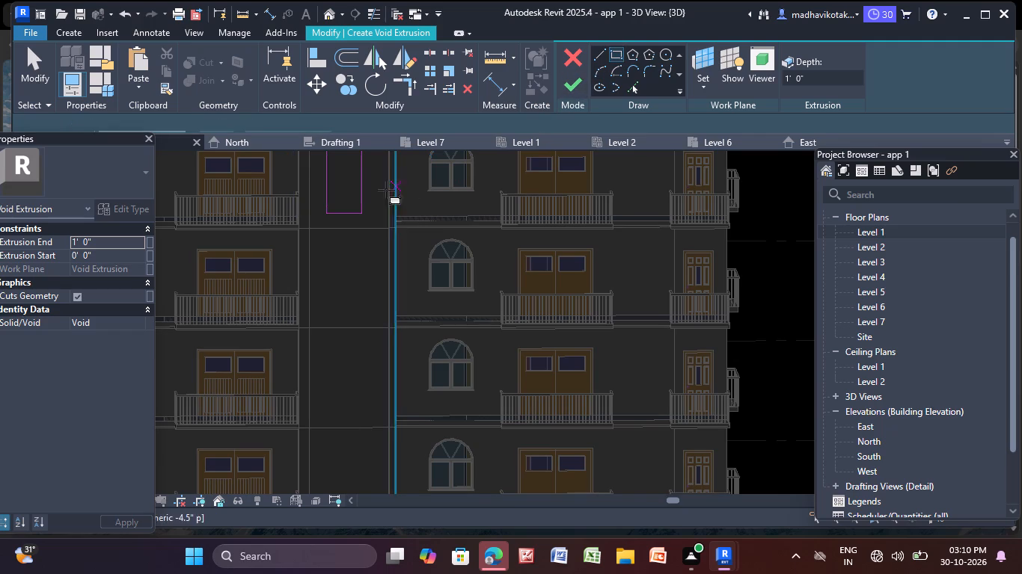
click(330, 245)
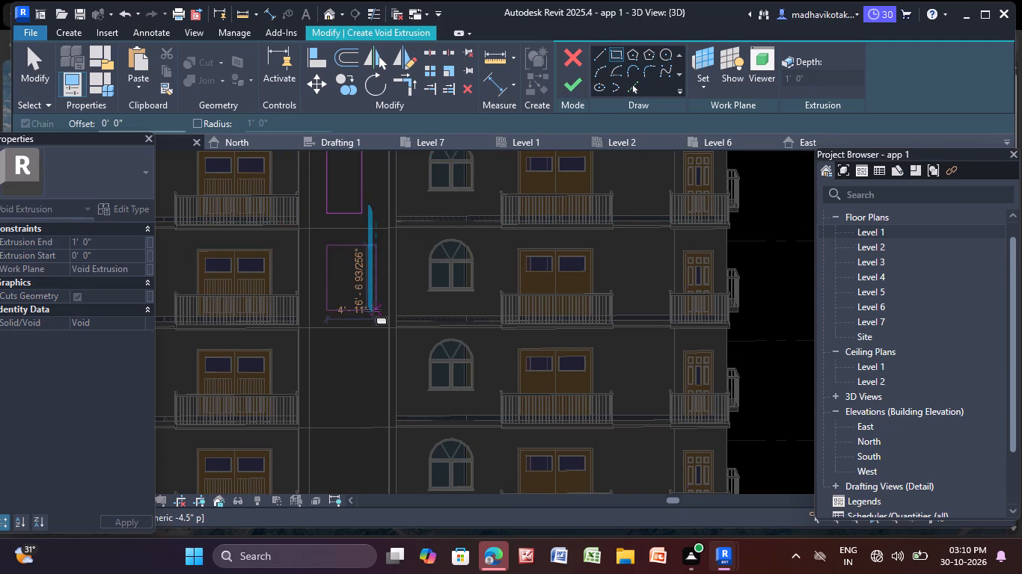
click(365, 307)
middle_drag(359, 288, 376, 129)
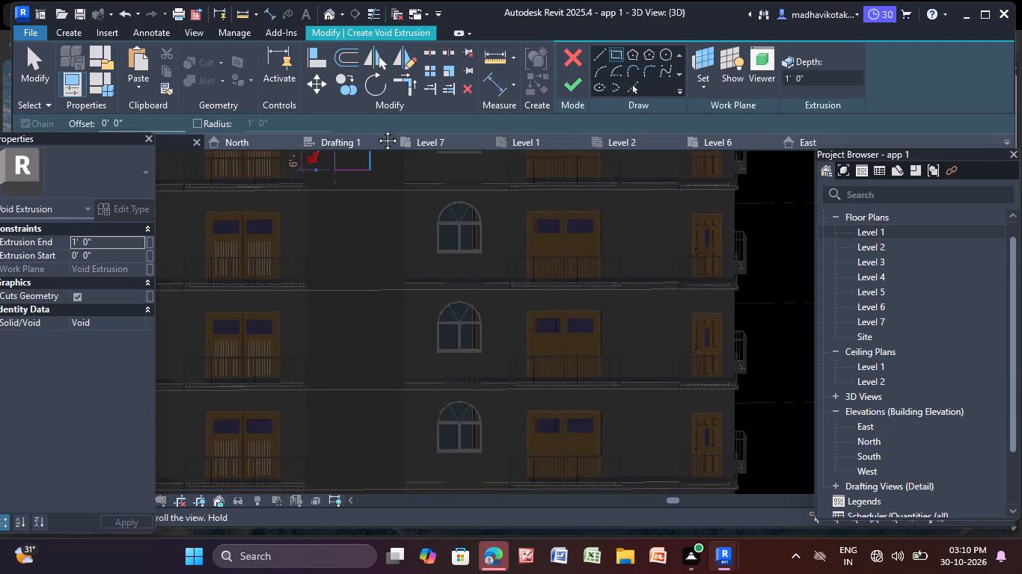
middle_drag(376, 129, 385, 111)
Sketch rectangles about 4' 11" and 3' 6" wide over the window positions of the third and fourth storeys from the top.
click(613, 50)
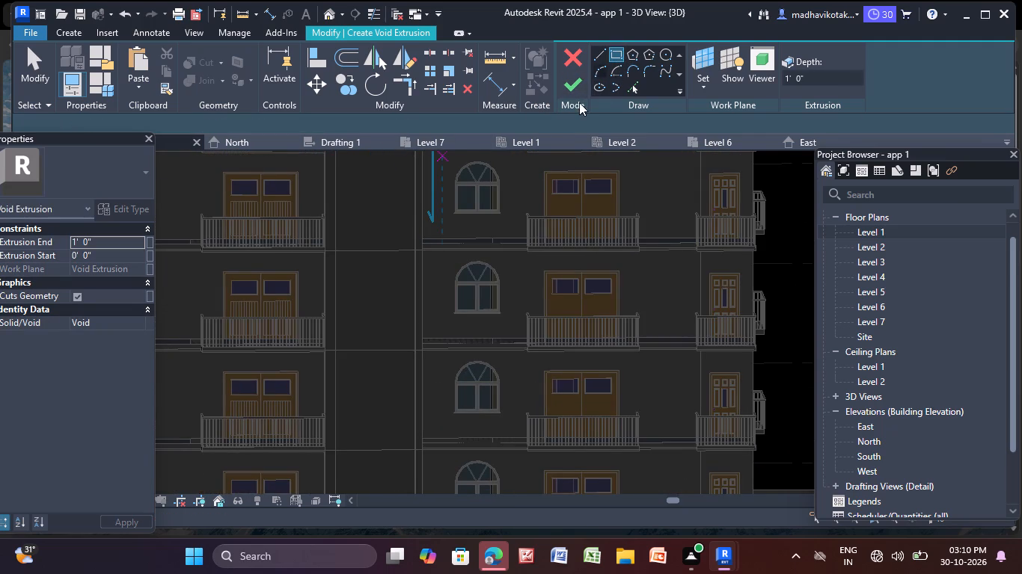
middle_drag(381, 224, 376, 252)
click(349, 188)
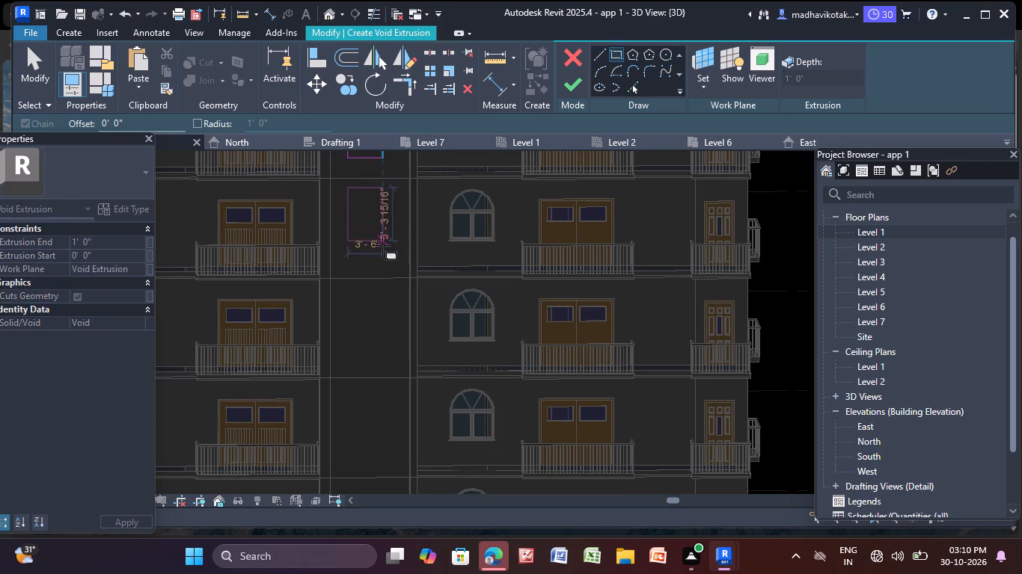
click(391, 258)
click(614, 56)
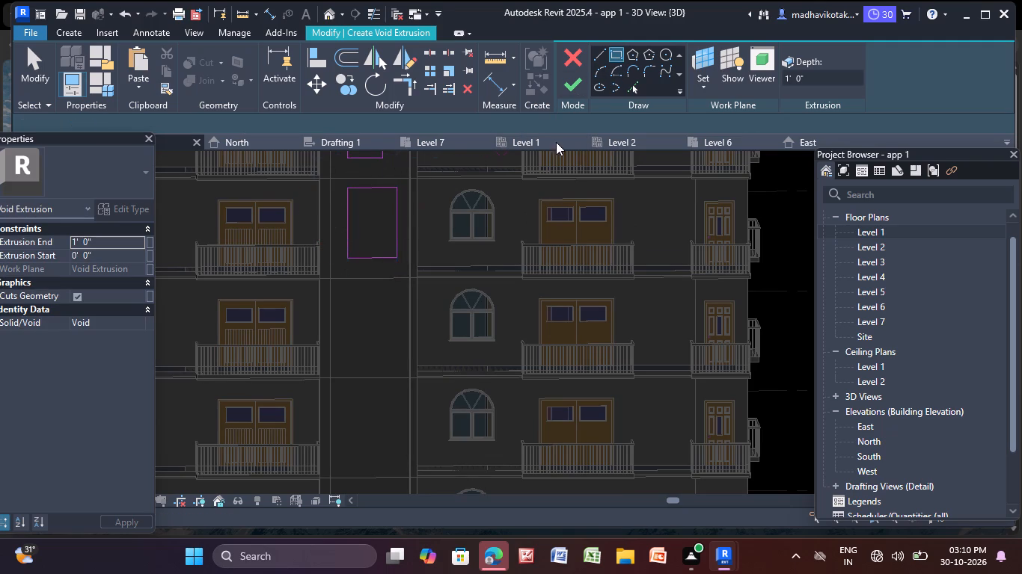
click(352, 298)
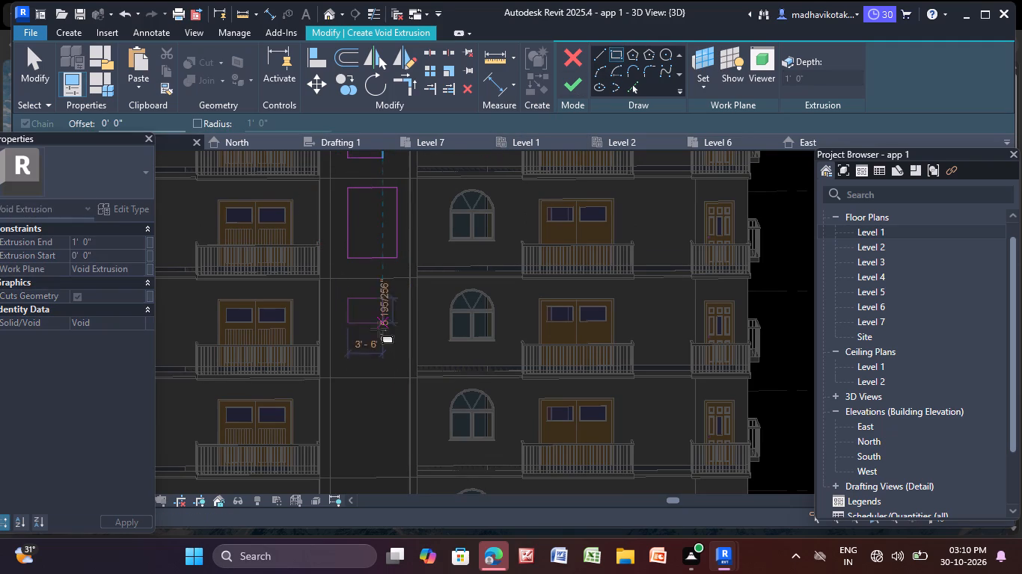
click(385, 365)
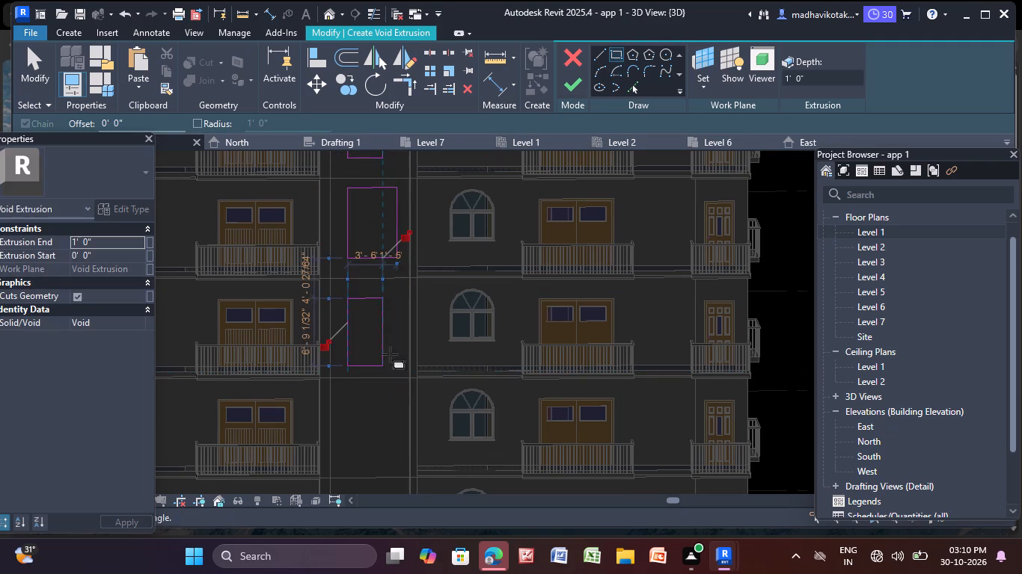
Sketch rectangles about 4' 11" wide over the lowest two storeys' windows, and finish the 1' 0" void and the model.
middle_drag(383, 348, 343, 138)
click(307, 176)
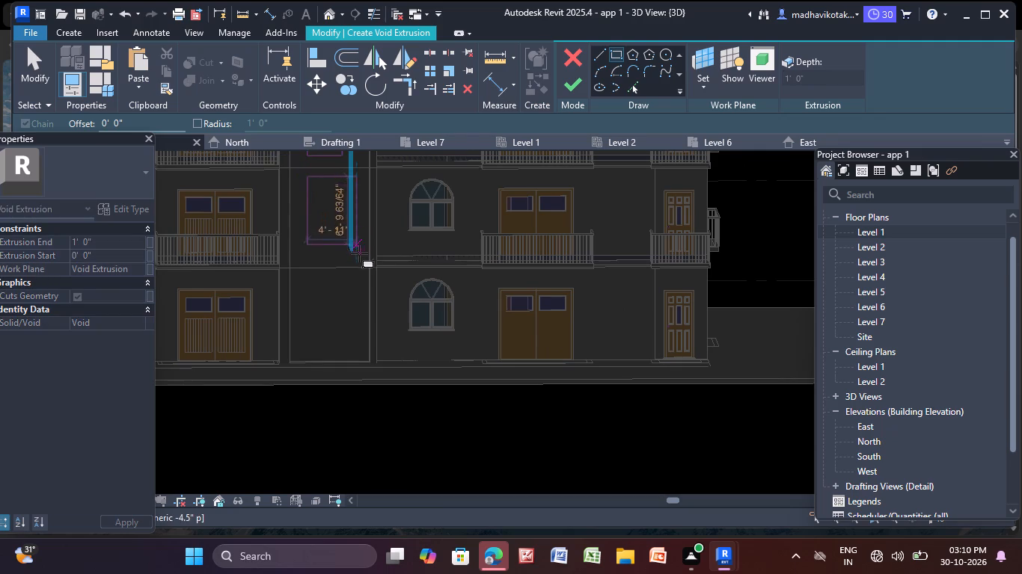
click(358, 250)
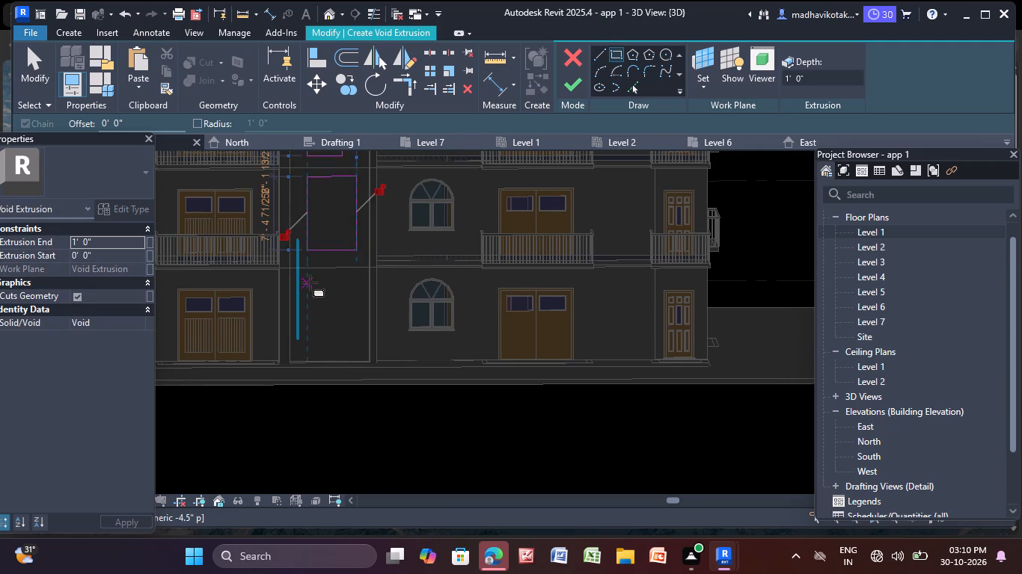
click(310, 283)
click(355, 349)
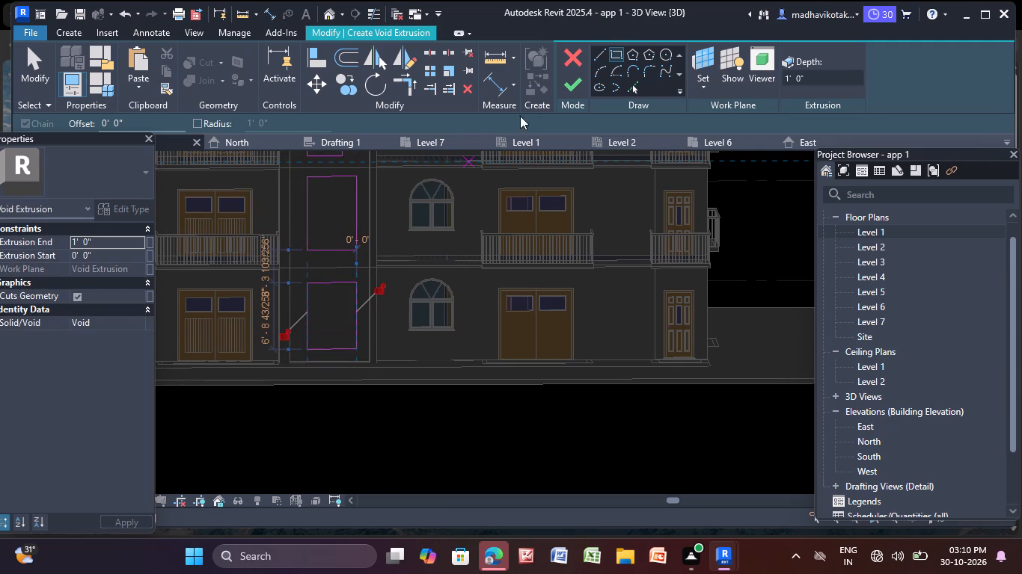
click(571, 82)
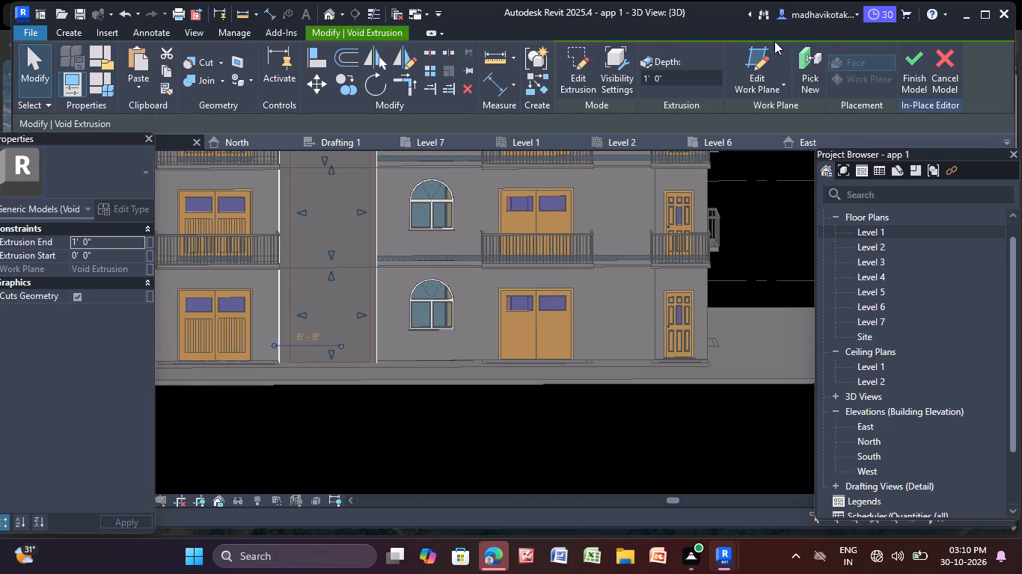
click(916, 59)
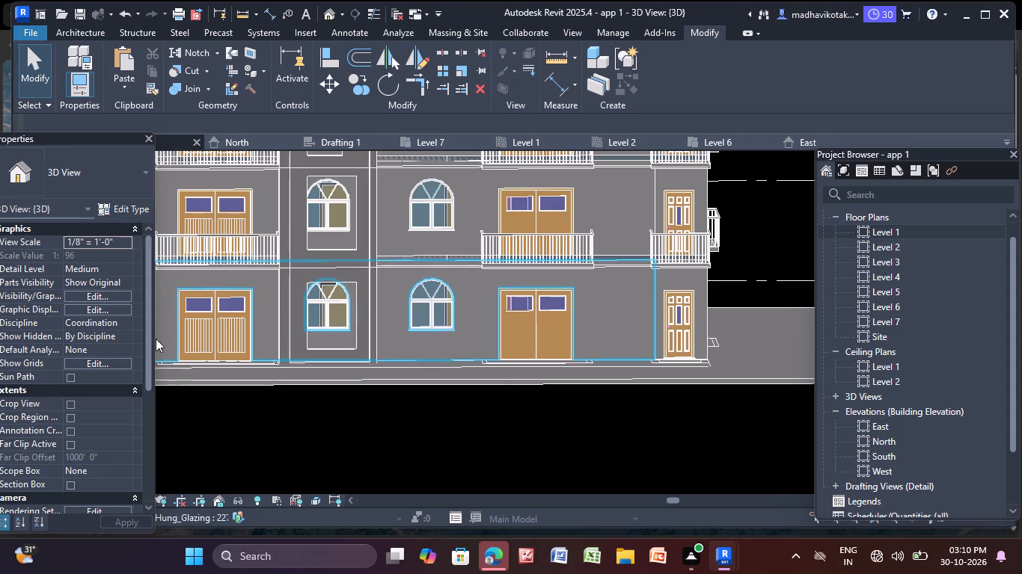
Widen the top-storey void opening on both sides so it extends beyond the arched window's frame.
scroll(190, 301, down, 4)
middle_drag(279, 274, 342, 395)
middle_drag(327, 291, 322, 368)
scroll(332, 240, up, 1)
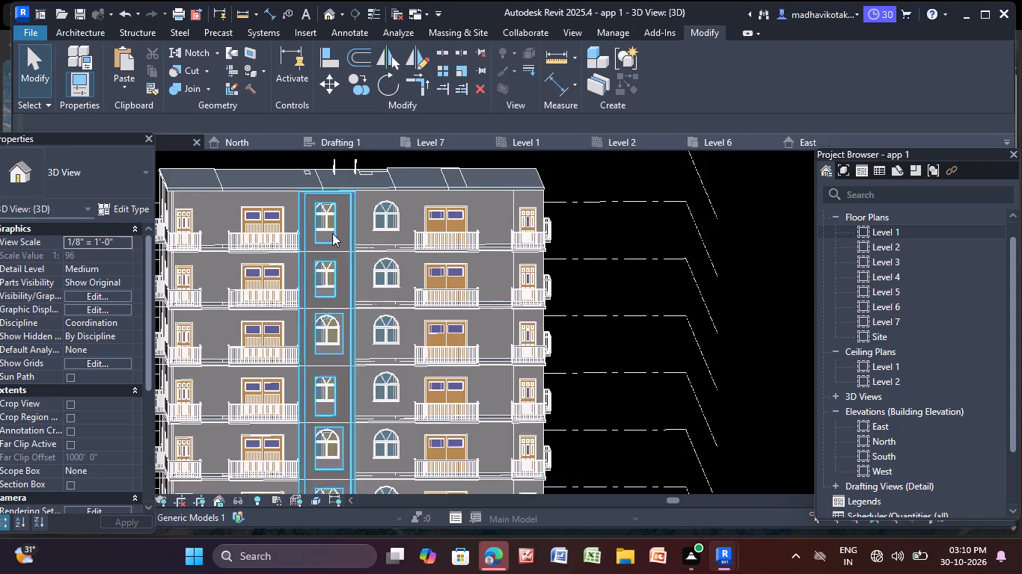
scroll(332, 233, up, 2)
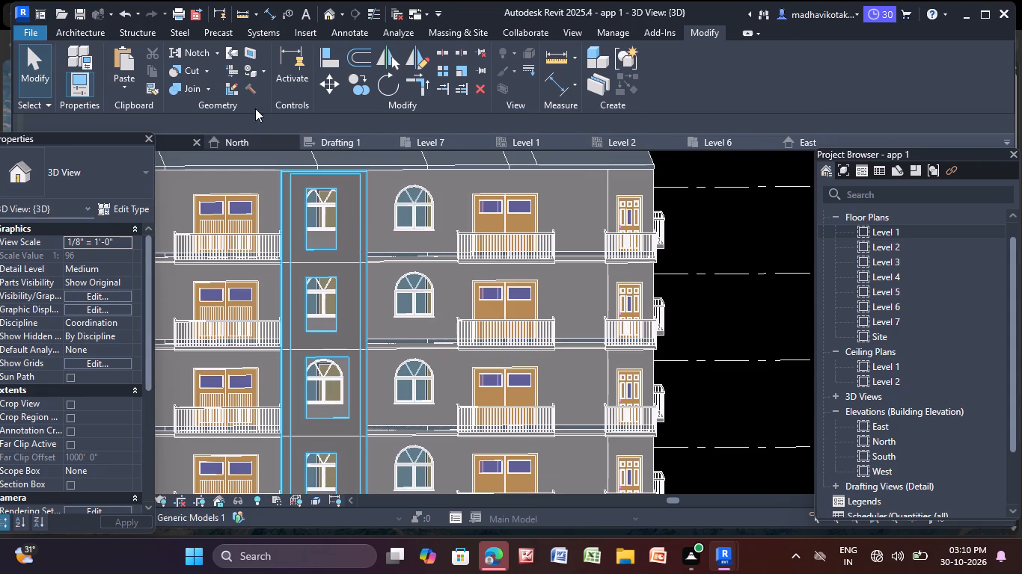
middle_drag(308, 182, 327, 215)
scroll(327, 215, up, 4)
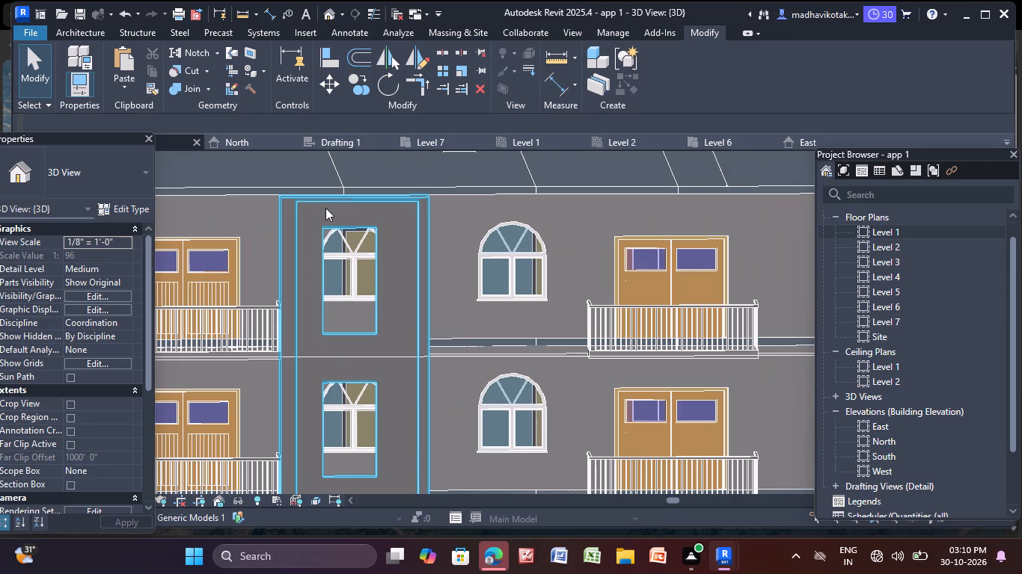
click(325, 210)
drag(325, 280, 320, 280)
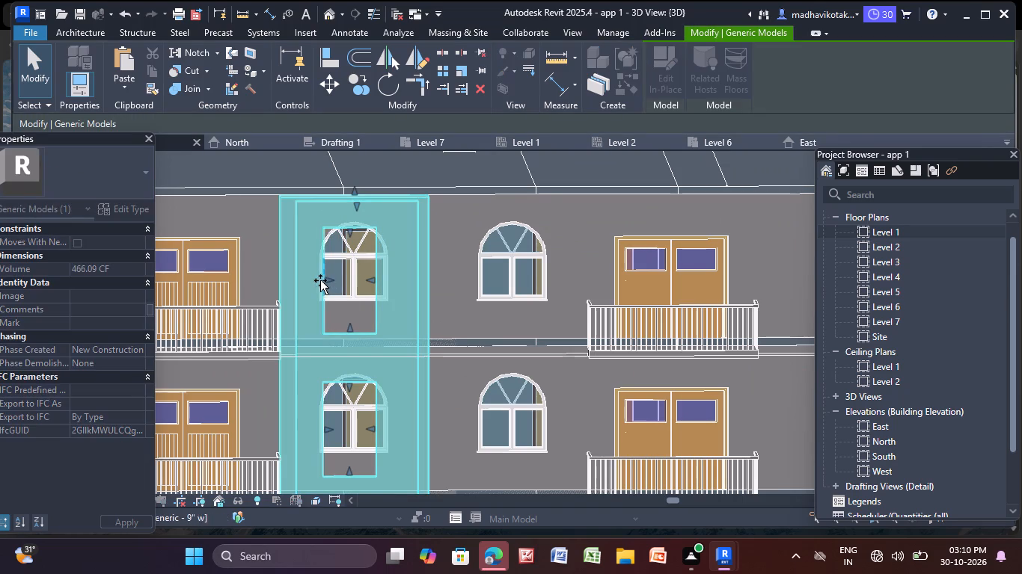
drag(320, 280, 307, 283)
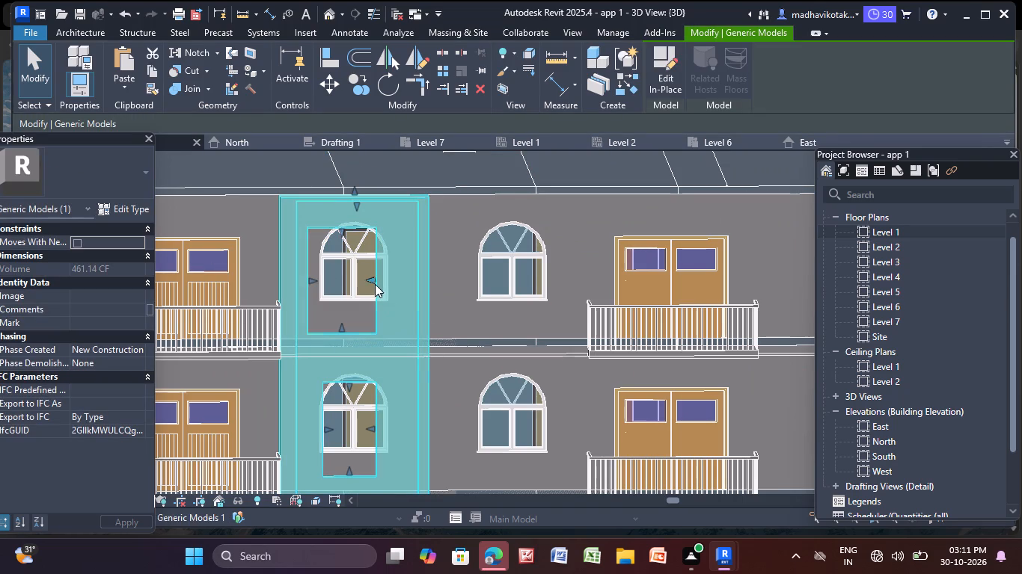
drag(374, 283, 413, 286)
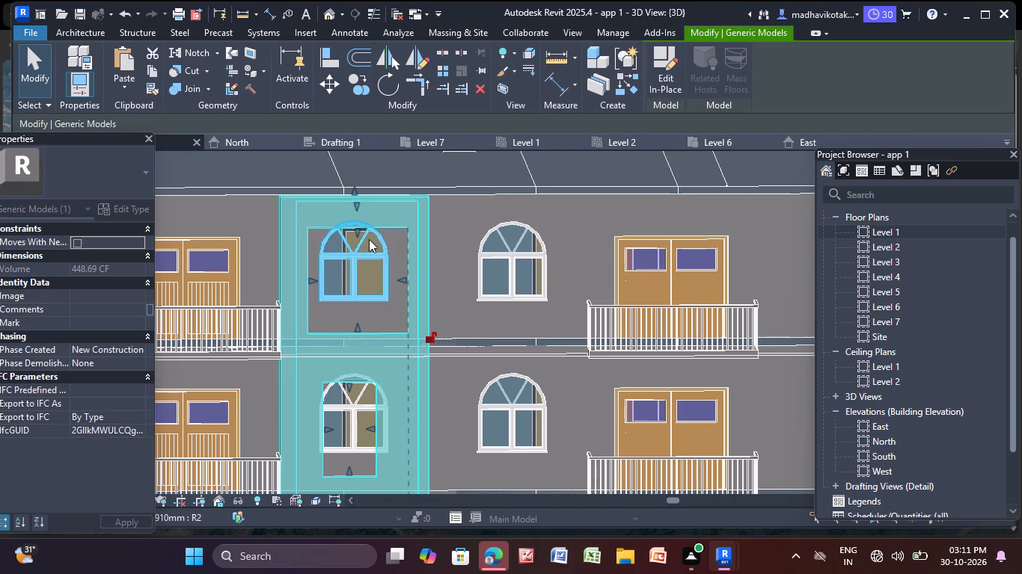
Raise the top-storey opening's top edge above the window arch and its bottom edge closer to the sill.
drag(355, 230, 350, 215)
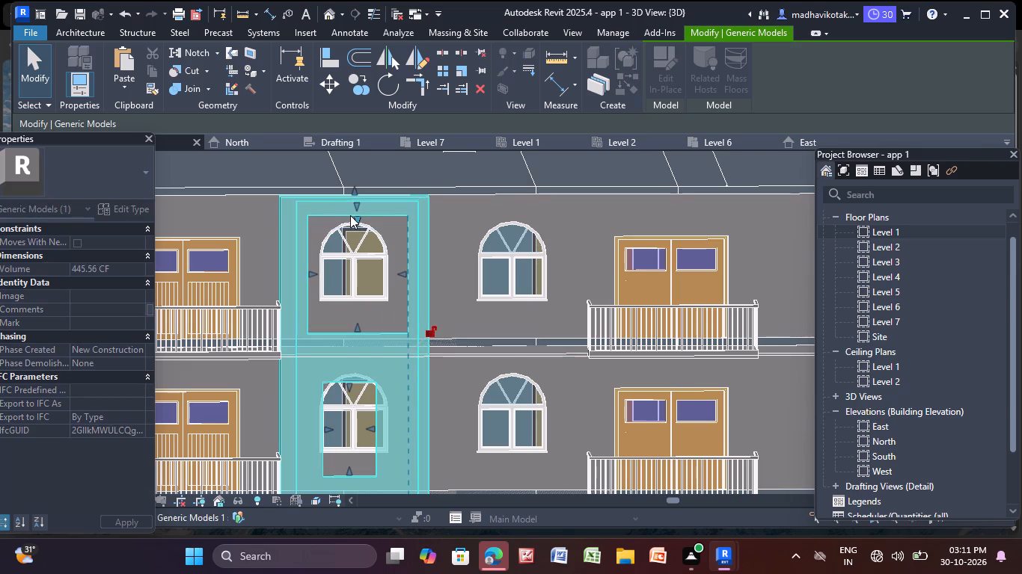
drag(357, 328, 359, 325)
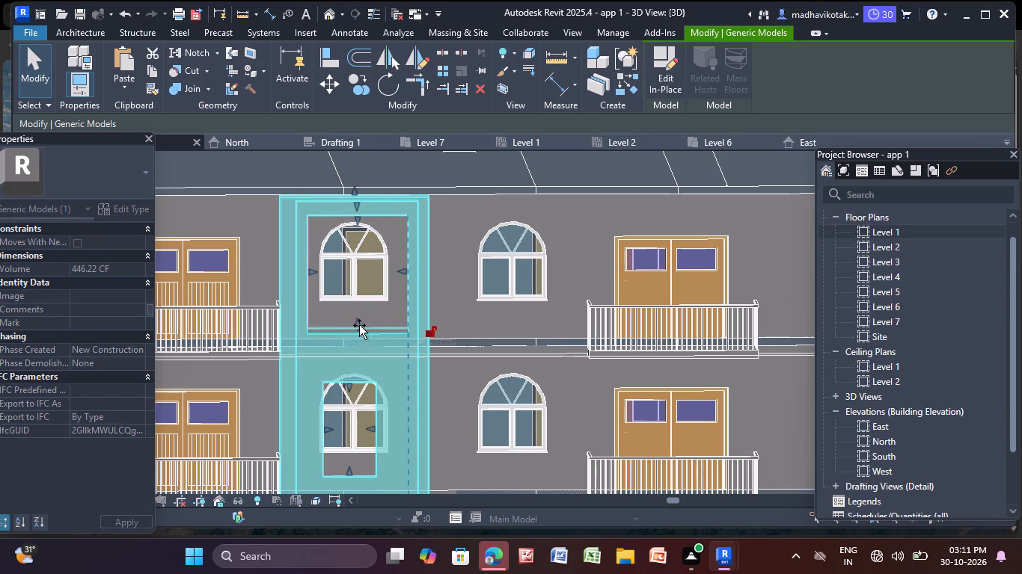
drag(359, 325, 363, 316)
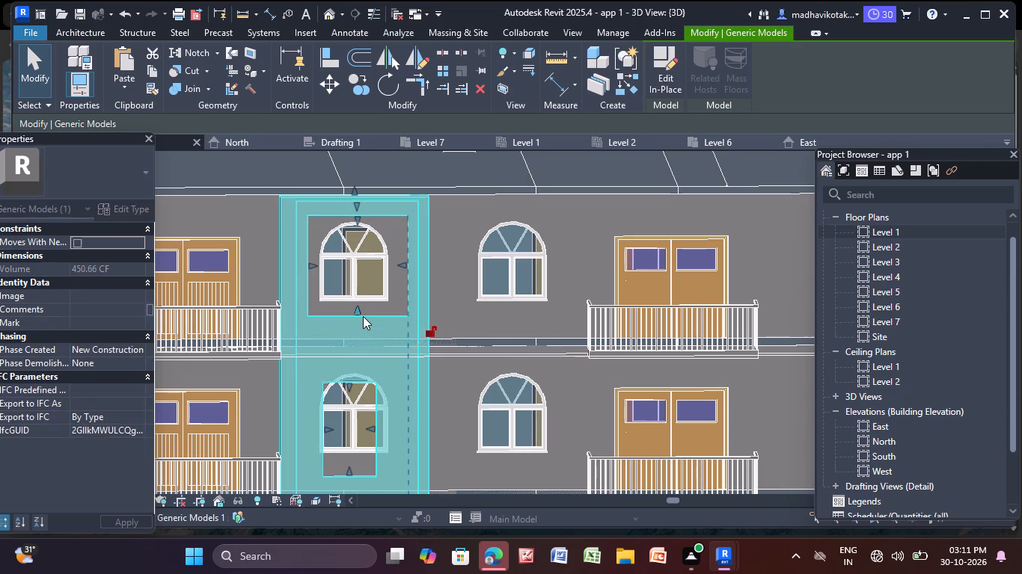
key(Escape)
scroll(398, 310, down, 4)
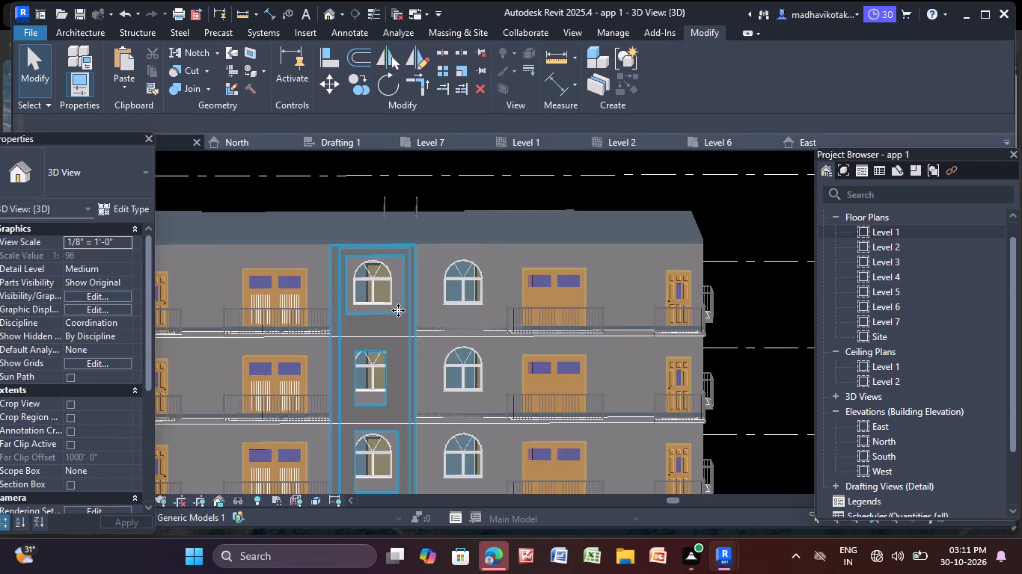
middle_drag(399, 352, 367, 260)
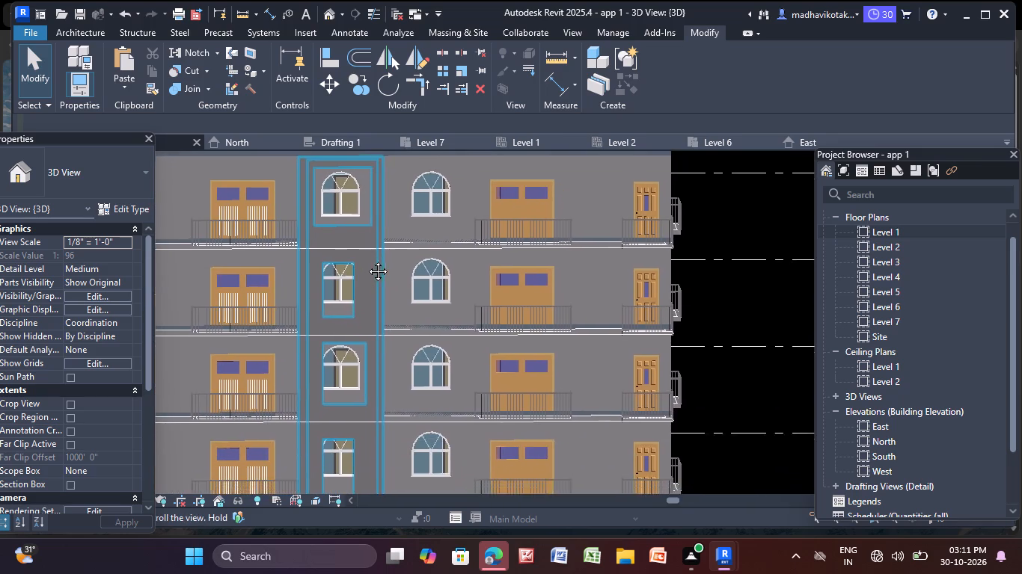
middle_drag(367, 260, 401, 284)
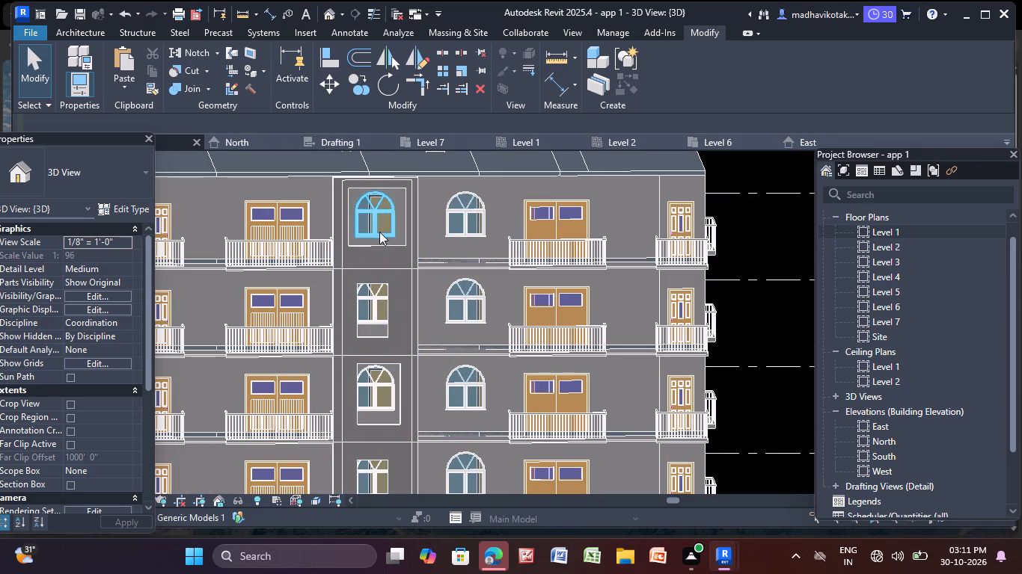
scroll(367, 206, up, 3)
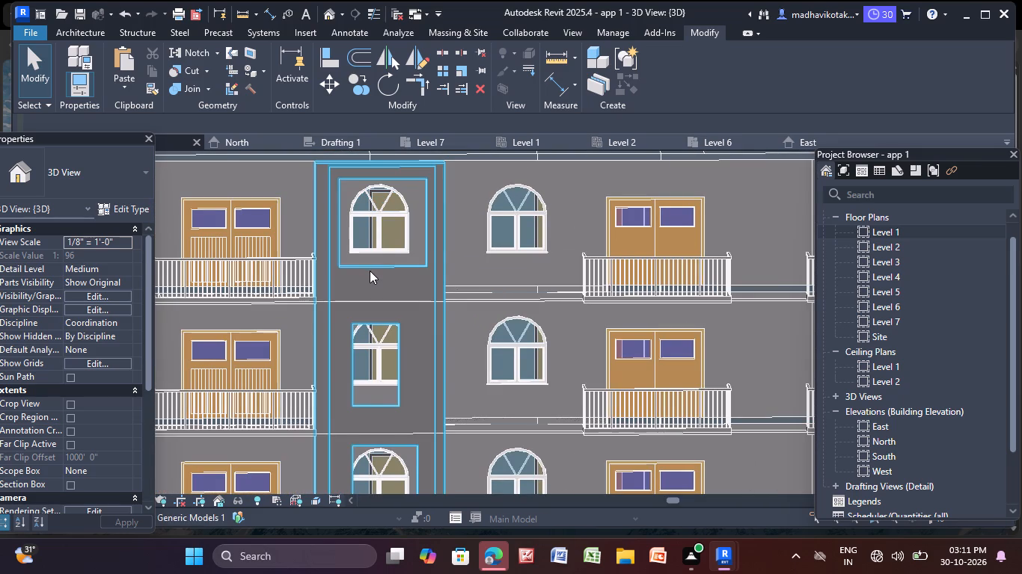
Lower the top-storey void opening's bottom edge to just above the balcony floor line.
click(370, 271)
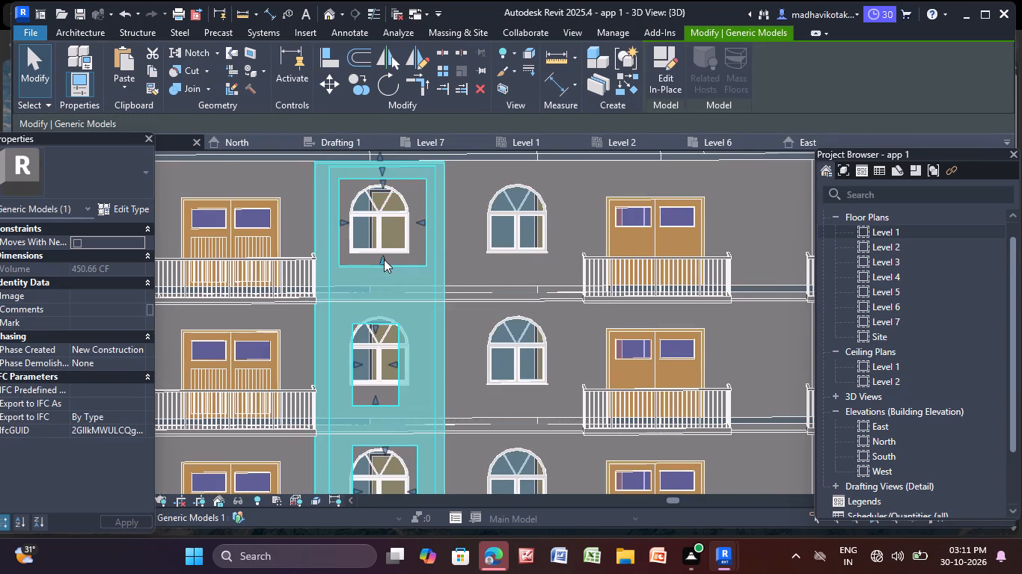
drag(383, 259, 383, 284)
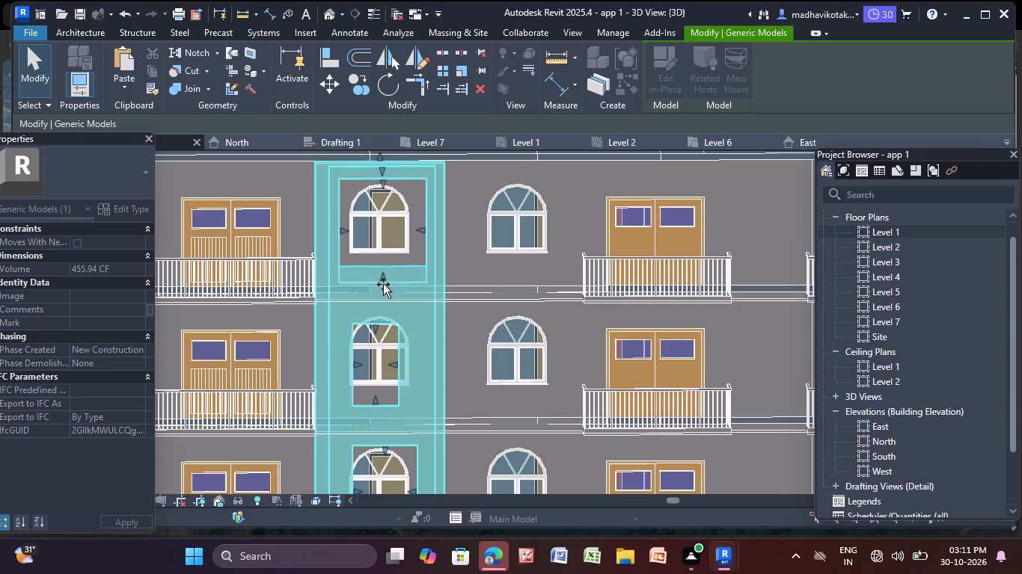
drag(383, 284, 383, 286)
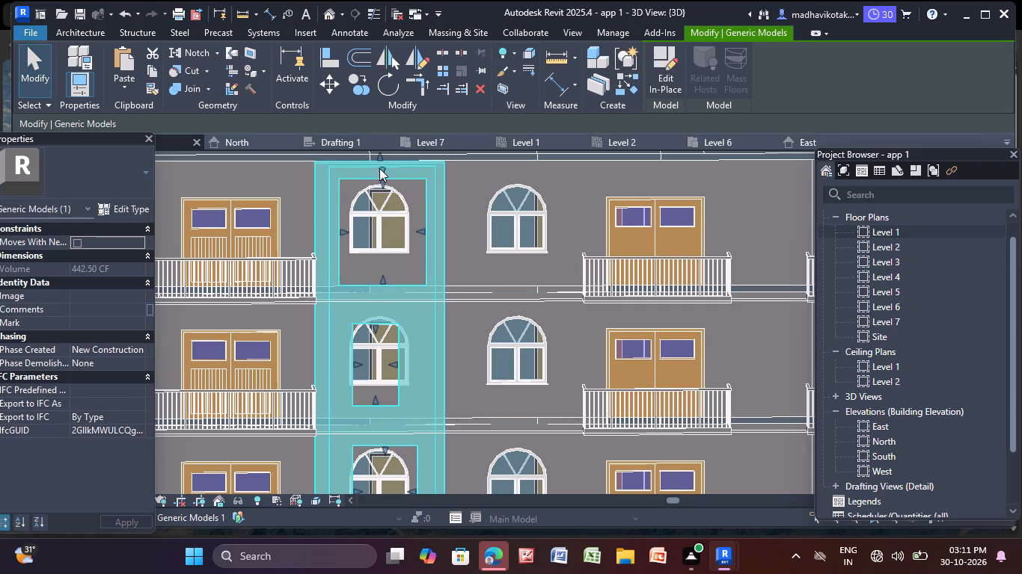
Lower the top edge of the bay's full-height recess to about the level of the top-storey opening's upper edge.
drag(381, 168, 379, 181)
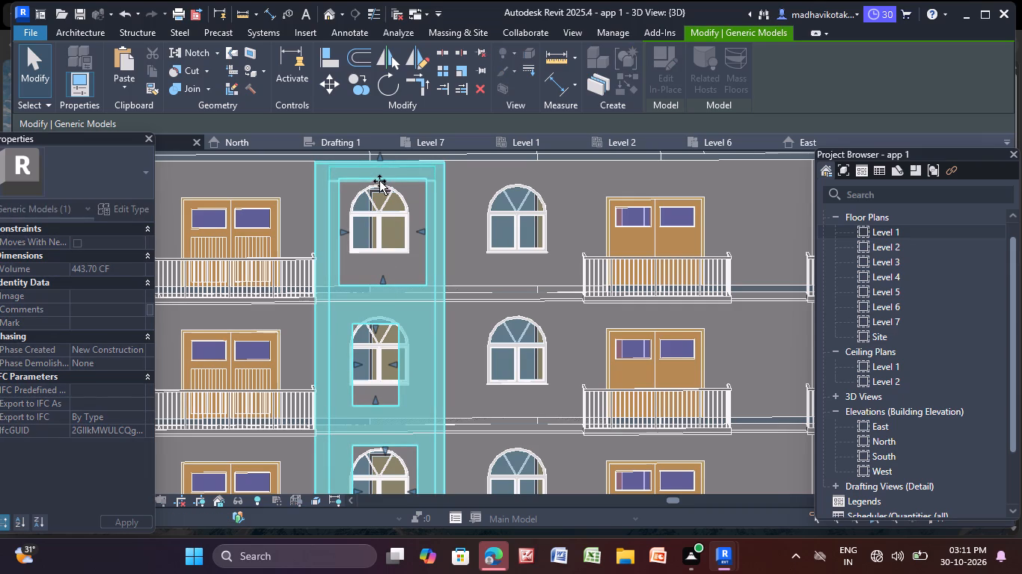
drag(379, 181, 379, 181)
key(Escape)
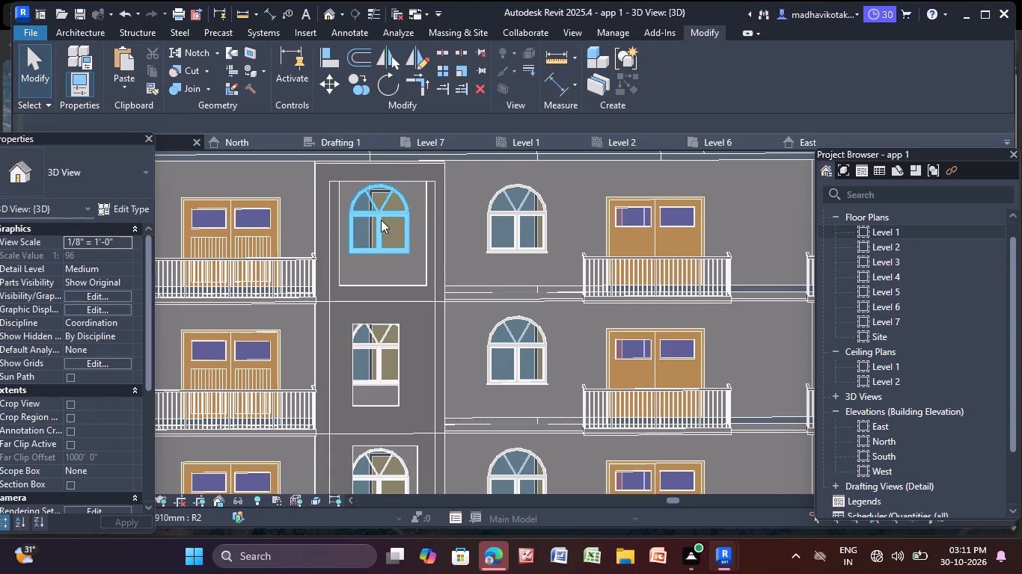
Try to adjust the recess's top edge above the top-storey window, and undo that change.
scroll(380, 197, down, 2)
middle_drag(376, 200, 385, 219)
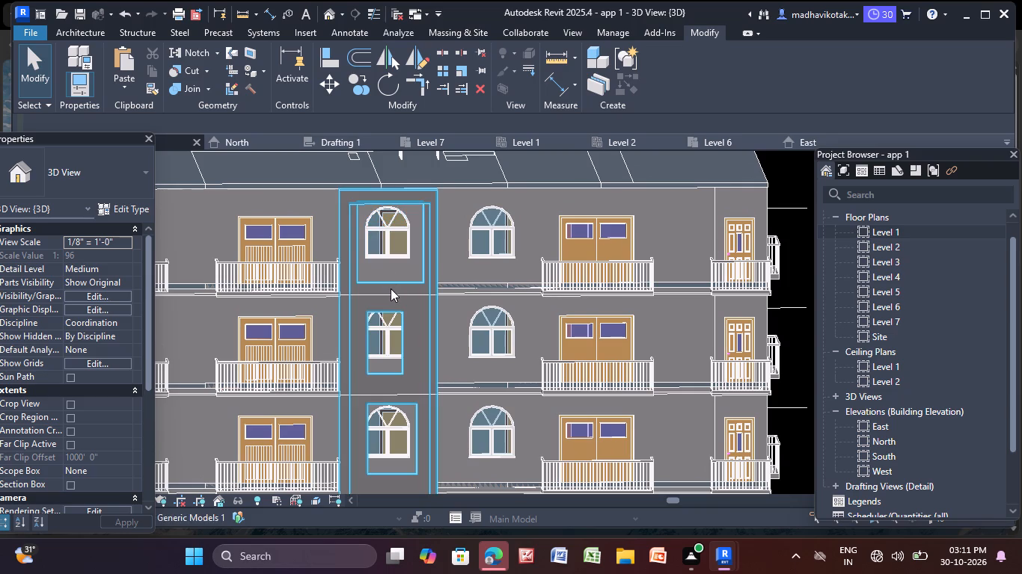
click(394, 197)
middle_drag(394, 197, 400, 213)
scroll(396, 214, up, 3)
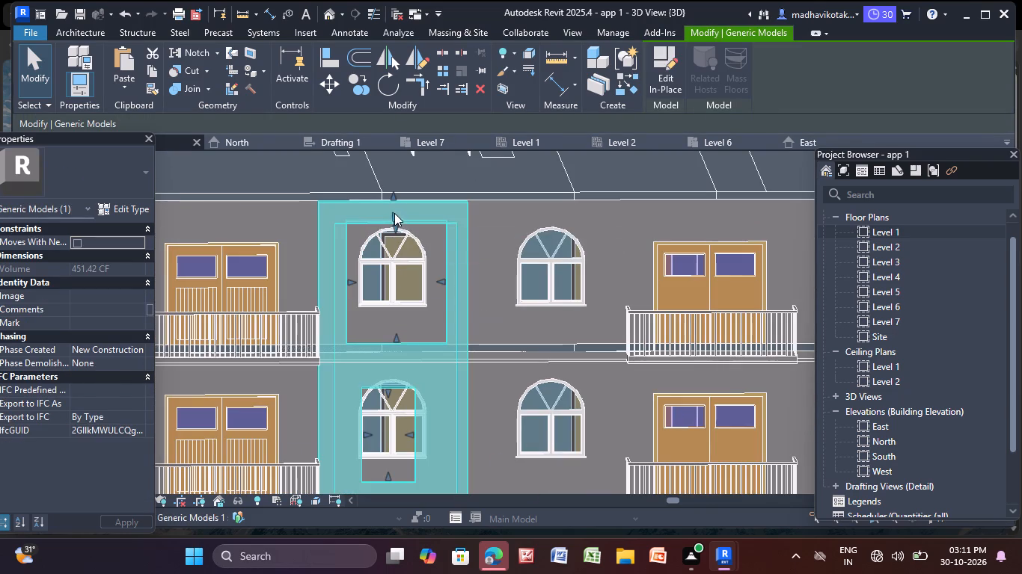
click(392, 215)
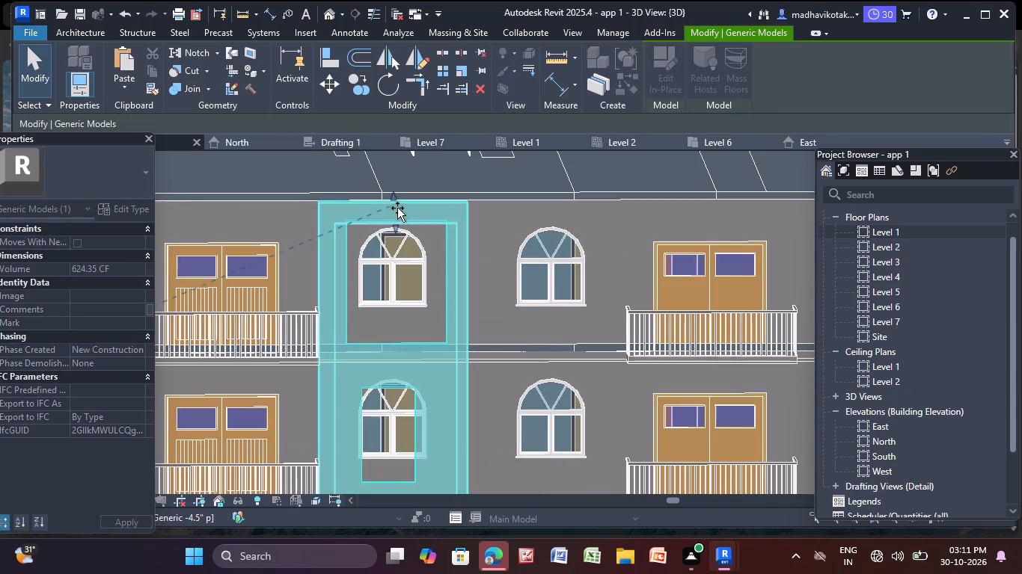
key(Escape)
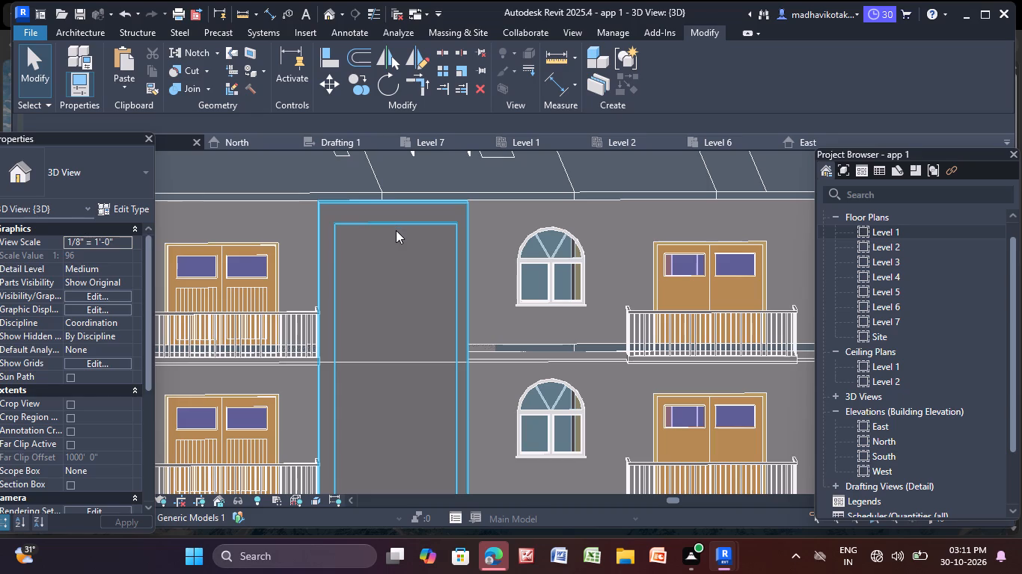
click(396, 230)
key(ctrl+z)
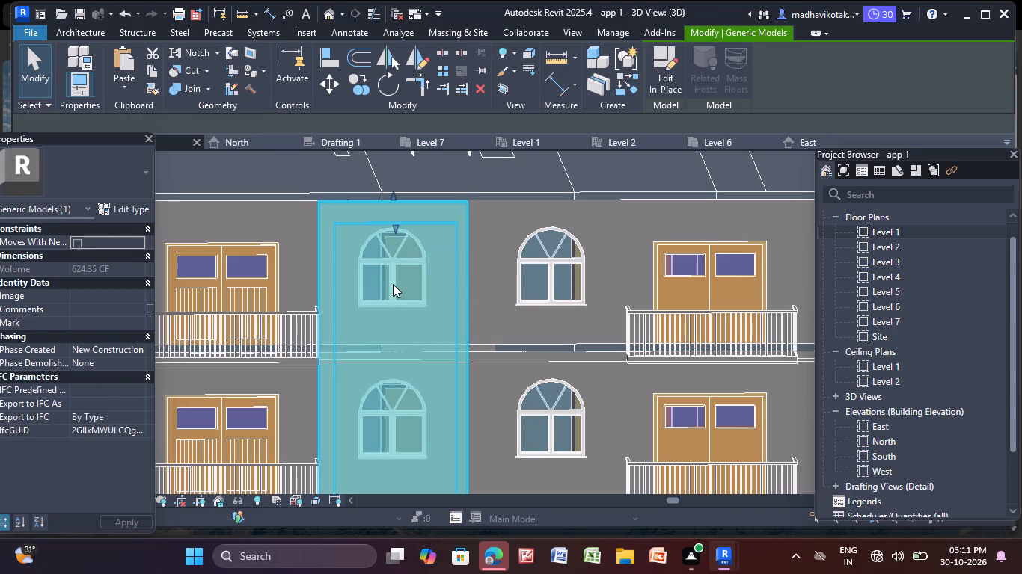
Raise the top edge of the void opening on the second storey from the top well above the window arch.
scroll(419, 286, down, 6)
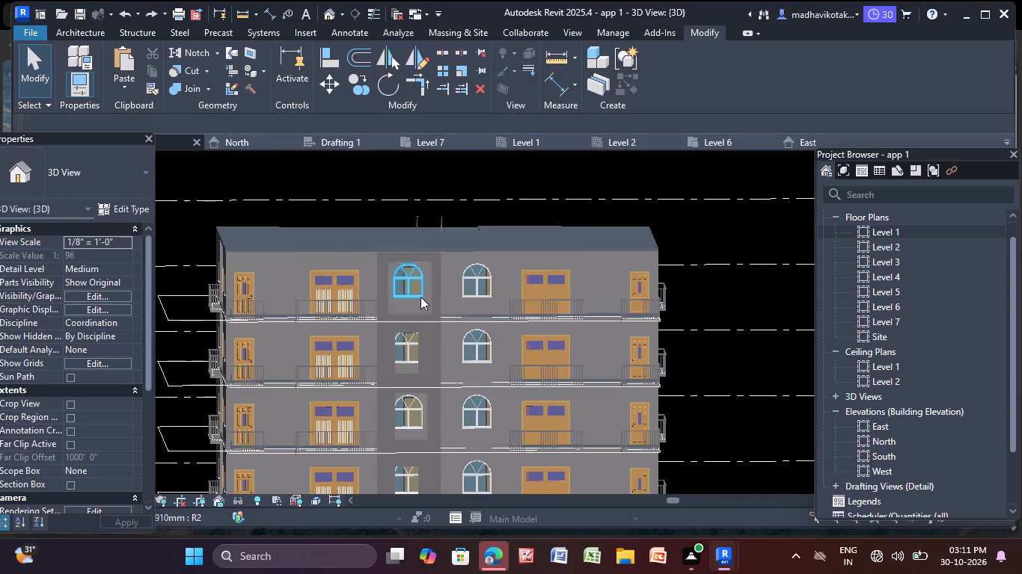
scroll(595, 224, down, 4)
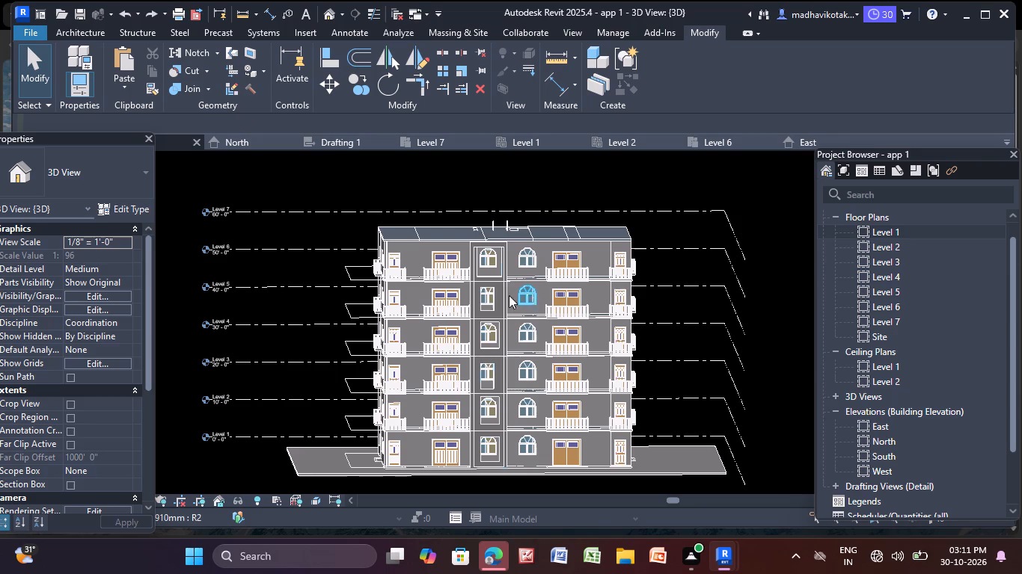
middle_drag(491, 293, 471, 265)
scroll(471, 265, up, 6)
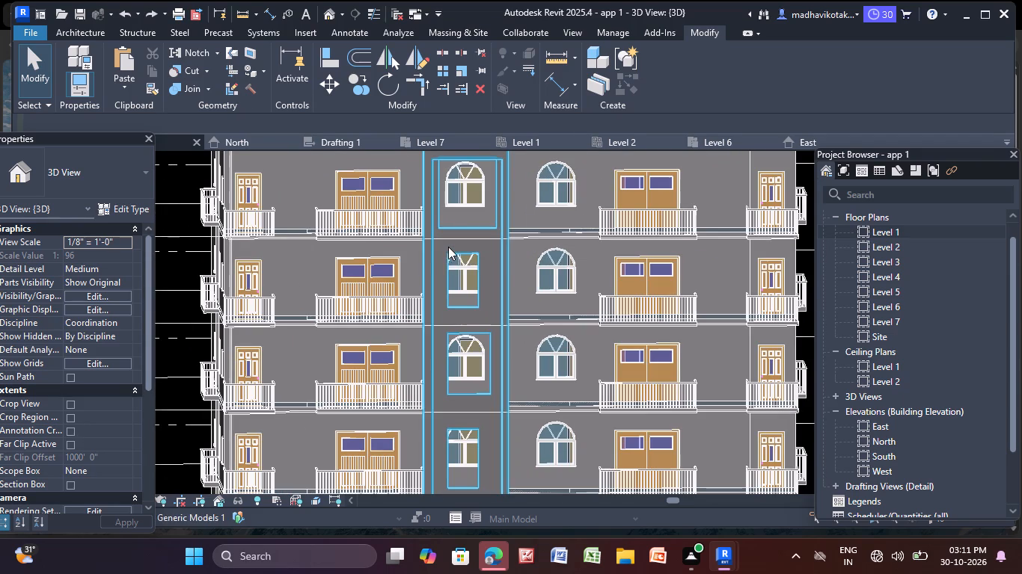
click(451, 247)
scroll(462, 249, up, 1)
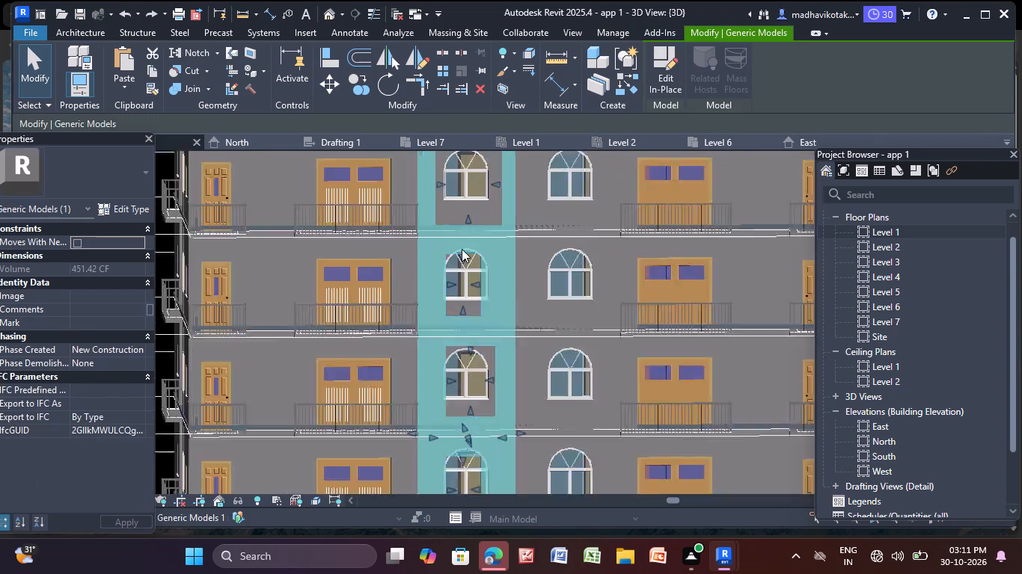
scroll(462, 249, up, 2)
middle_drag(462, 249, 473, 278)
scroll(472, 278, up, 8)
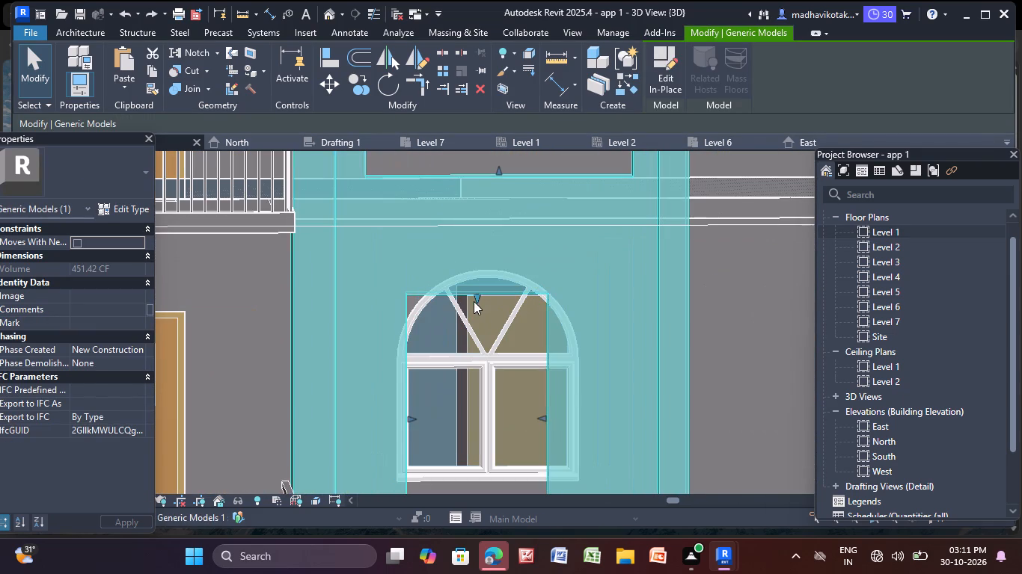
drag(475, 295, 515, 230)
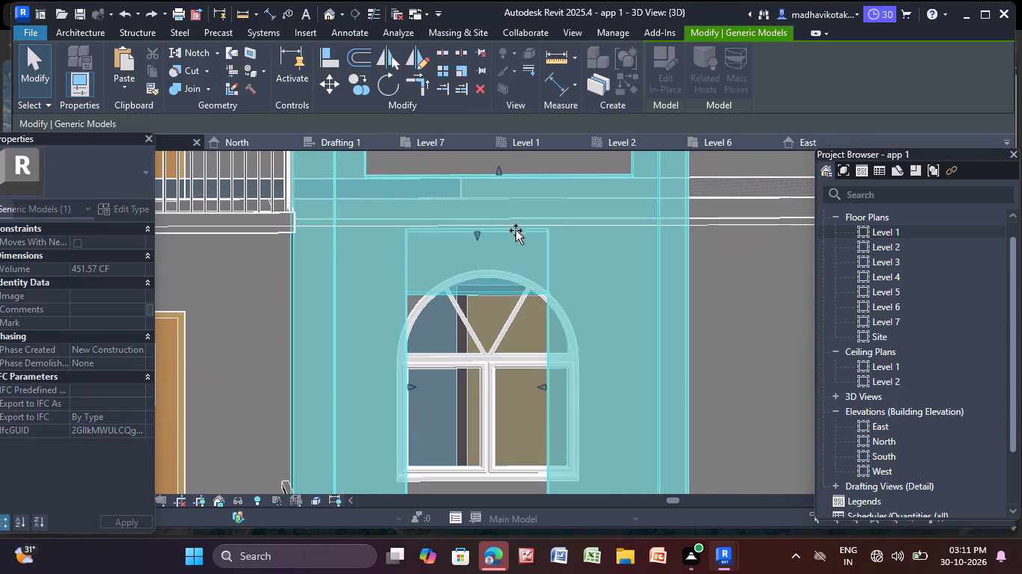
drag(515, 230, 518, 227)
Widen the second-from-top storey's void opening on both sides so it extends beyond the arched window's frame.
middle_drag(563, 317, 533, 238)
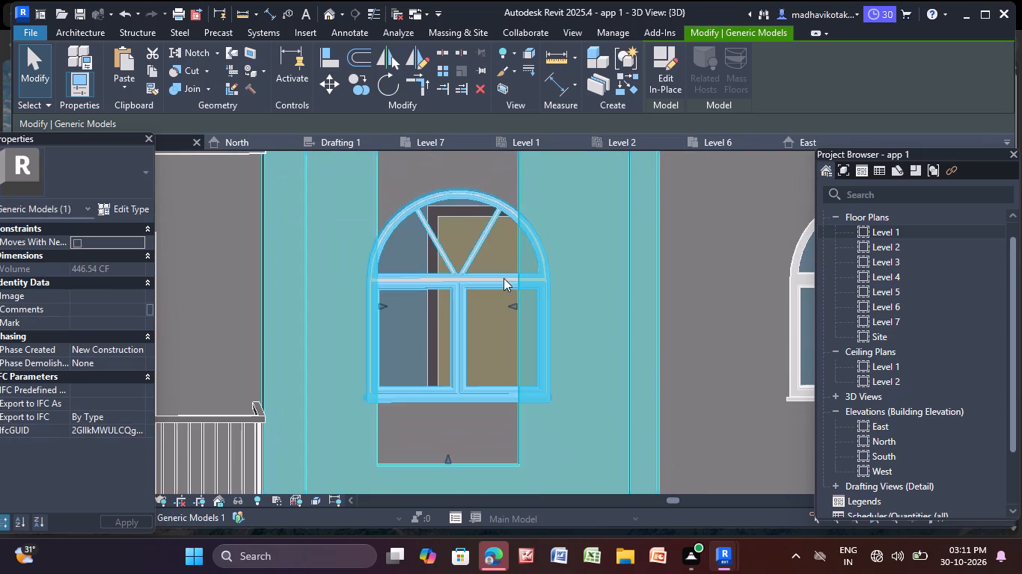
drag(512, 302, 568, 306)
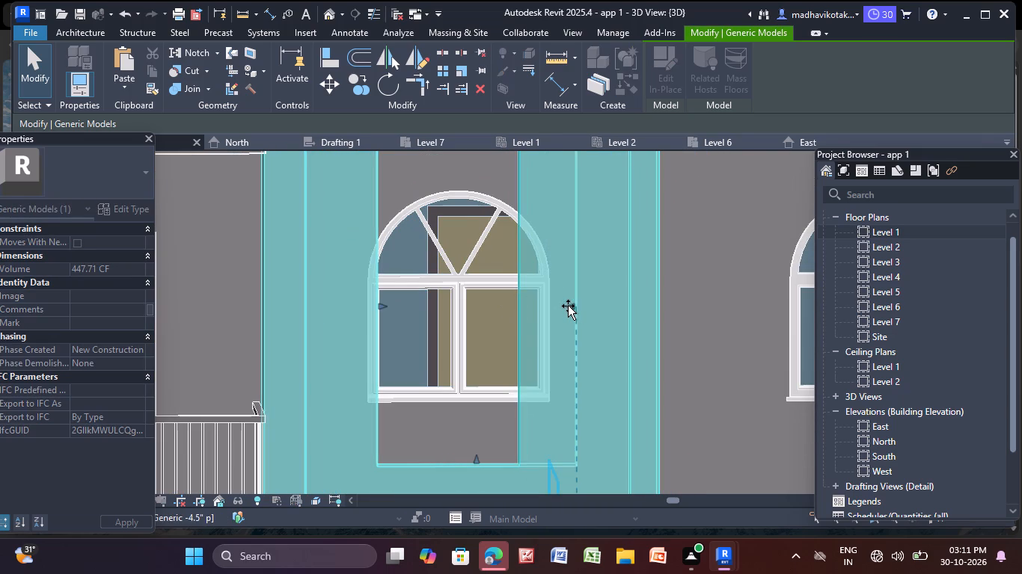
drag(568, 306, 566, 306)
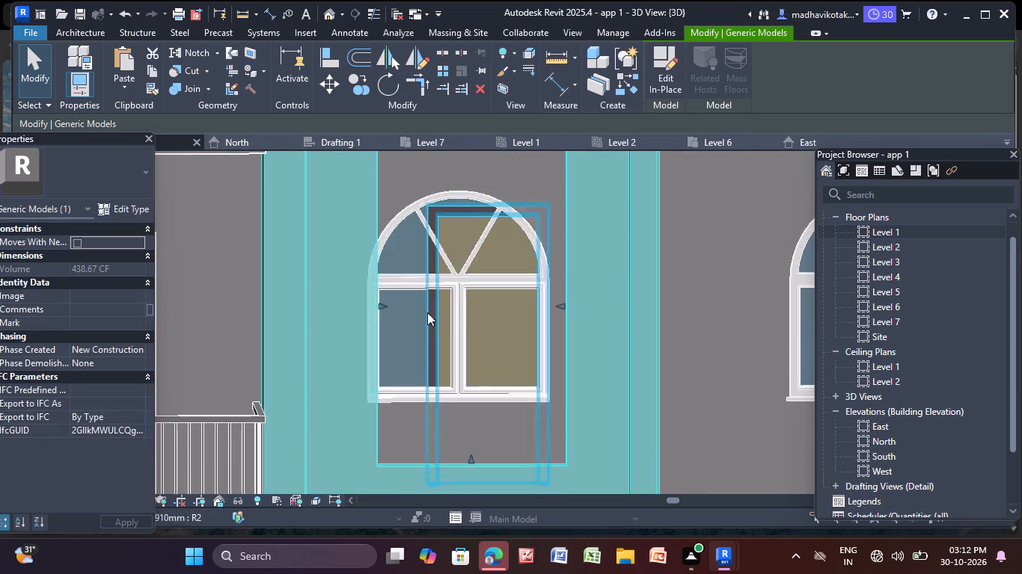
drag(376, 303, 350, 300)
Lower the second-from-top storey opening's bottom edge closer to the floor line below the window.
scroll(344, 300, down, 7)
scroll(406, 371, down, 1)
middle_drag(406, 371, 443, 338)
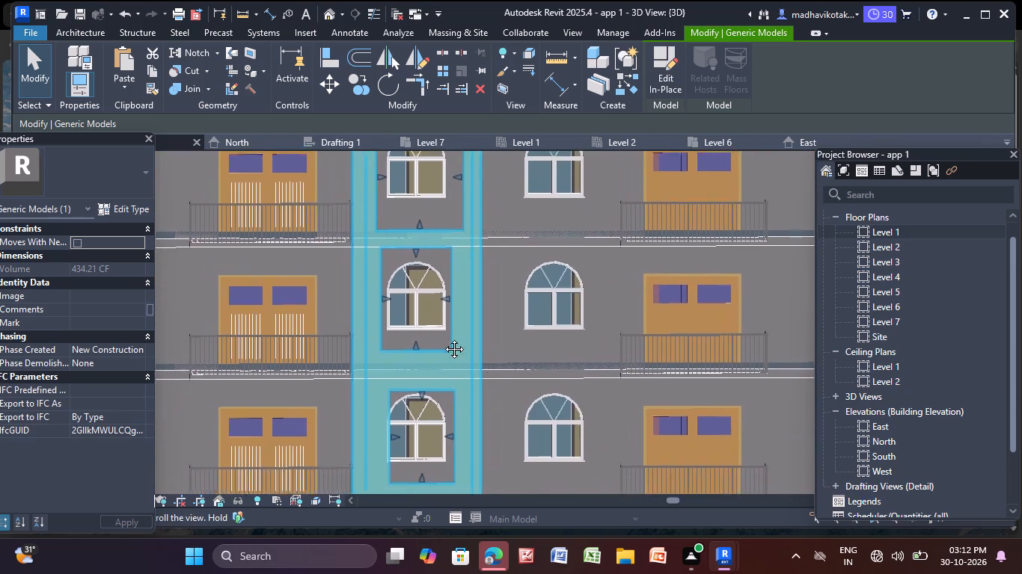
middle_drag(443, 338, 459, 281)
drag(444, 274, 438, 288)
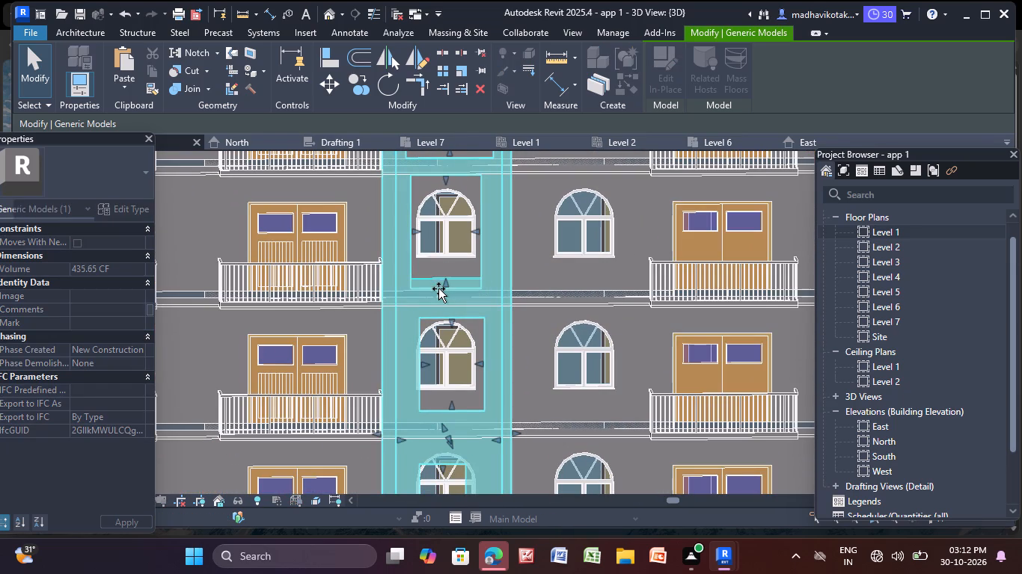
drag(438, 288, 438, 289)
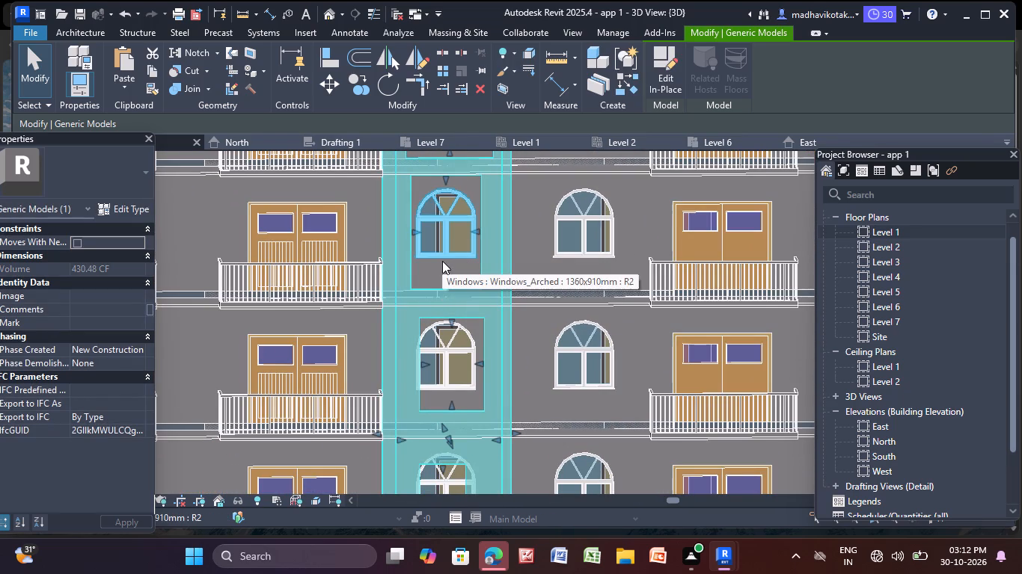
scroll(442, 261, down, 2)
key(Escape)
Raise the top edge of the void opening on the third storey from the top clear of the window arch.
scroll(439, 262, down, 3)
middle_drag(441, 265, 442, 283)
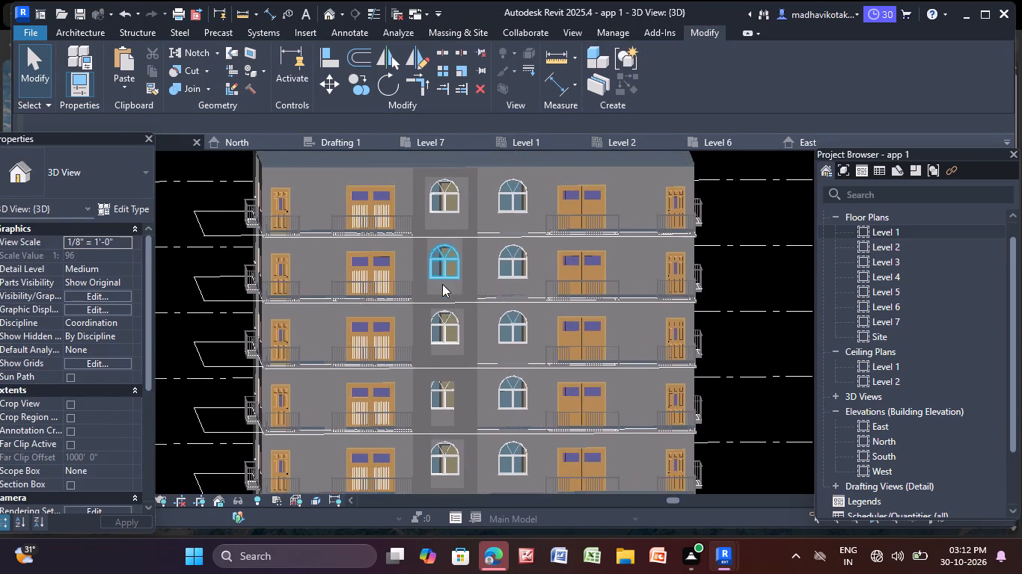
middle_drag(442, 284, 437, 244)
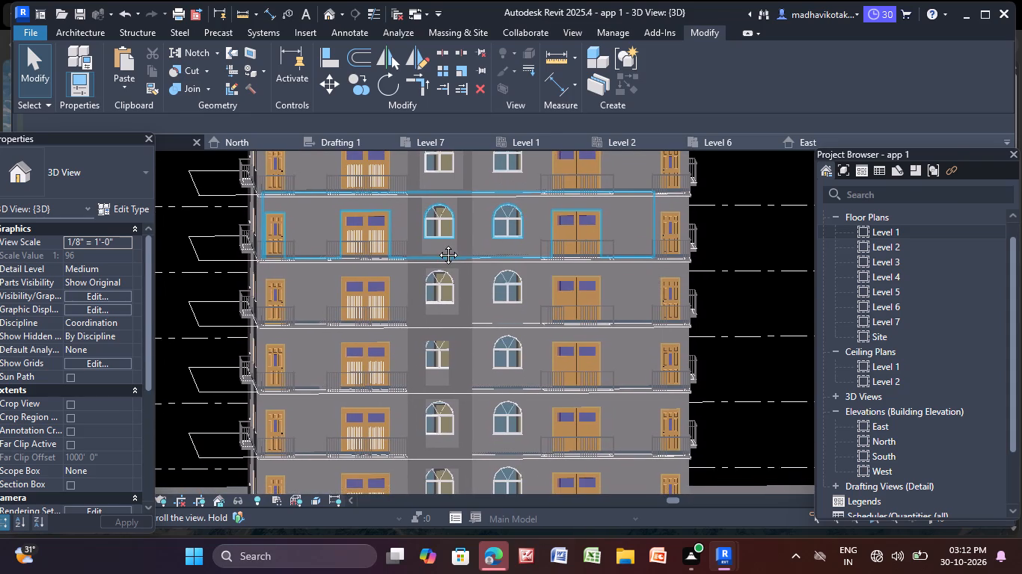
middle_drag(437, 244, 432, 257)
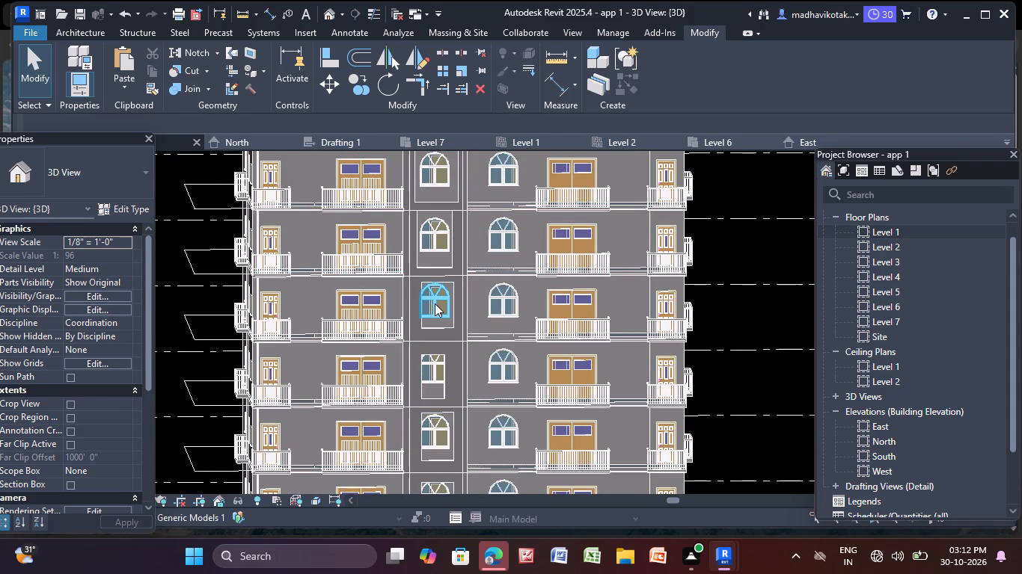
scroll(431, 250, up, 3)
middle_drag(431, 234, 427, 314)
scroll(433, 262, up, 3)
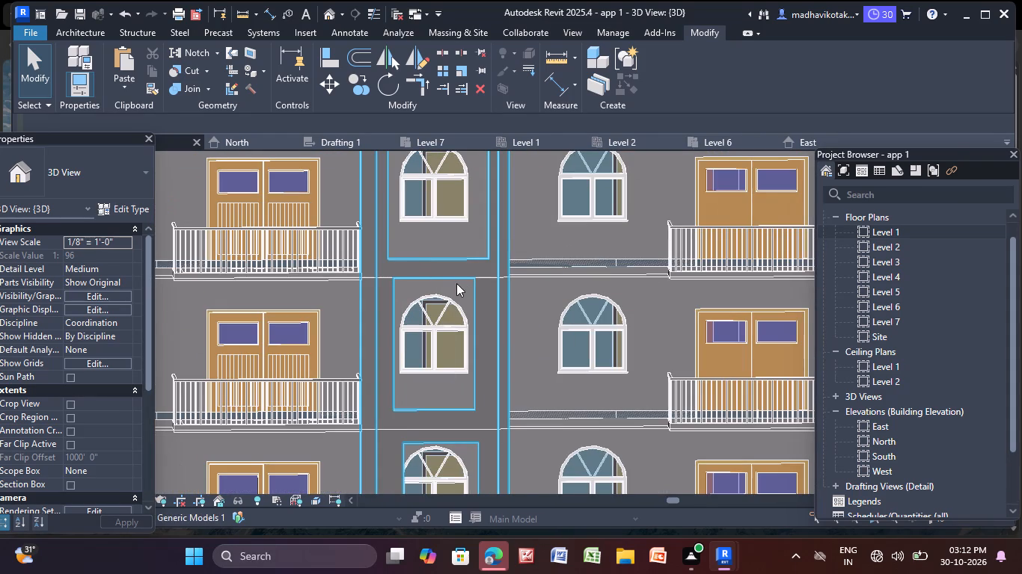
scroll(448, 294, down, 3)
middle_drag(447, 297, 444, 199)
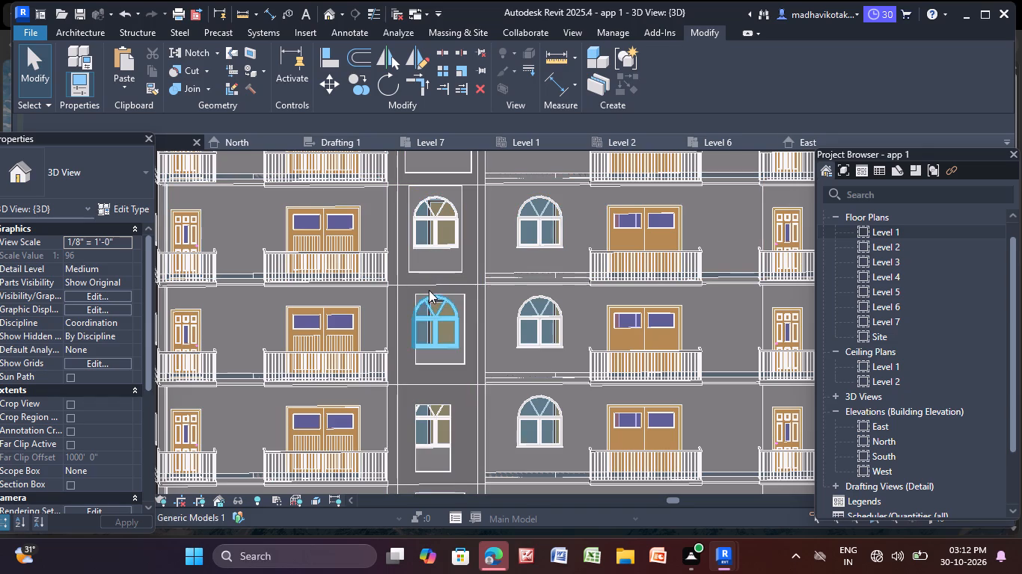
click(429, 290)
scroll(429, 289, up, 2)
key(Escape)
click(414, 289)
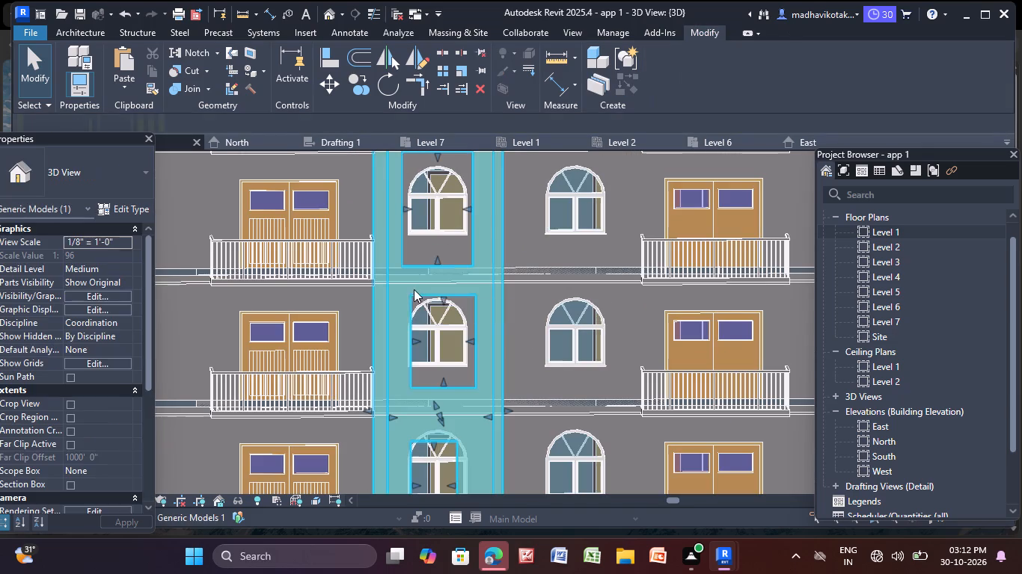
scroll(453, 299, up, 3)
drag(439, 291, 444, 288)
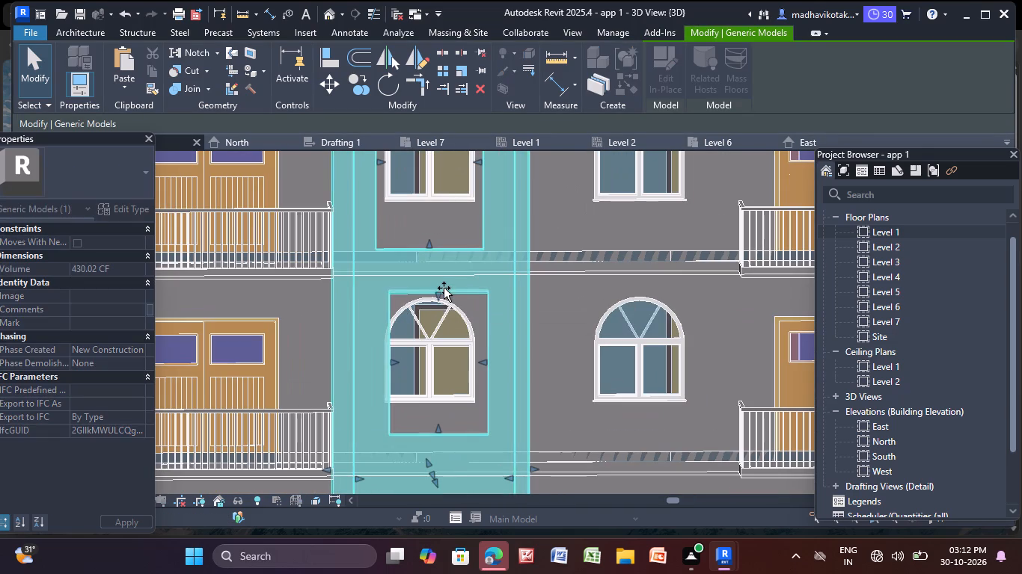
drag(444, 288, 444, 281)
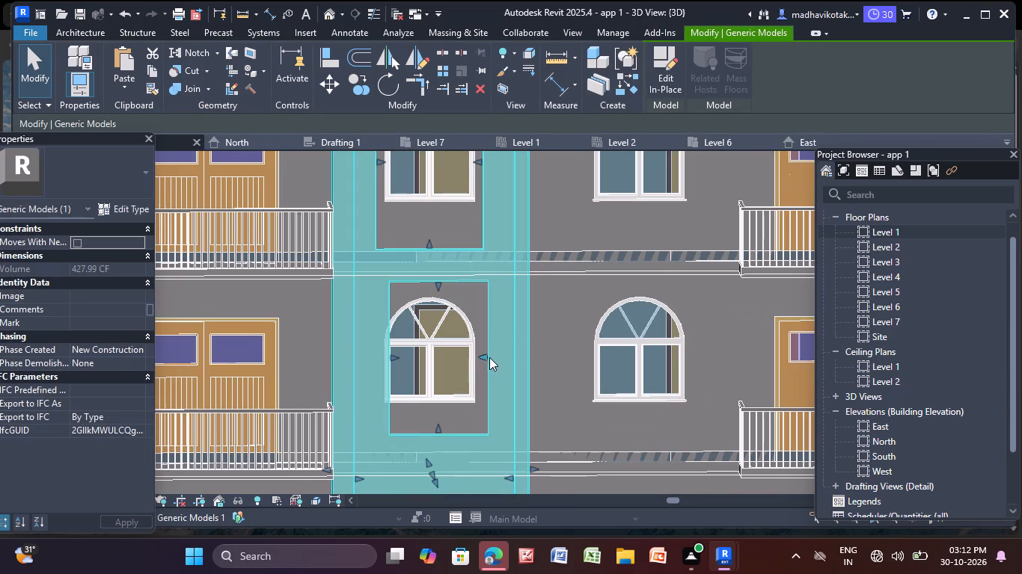
Extend the left side of the third-from-top storey's void opening beyond the arched window's frame.
drag(394, 355, 374, 355)
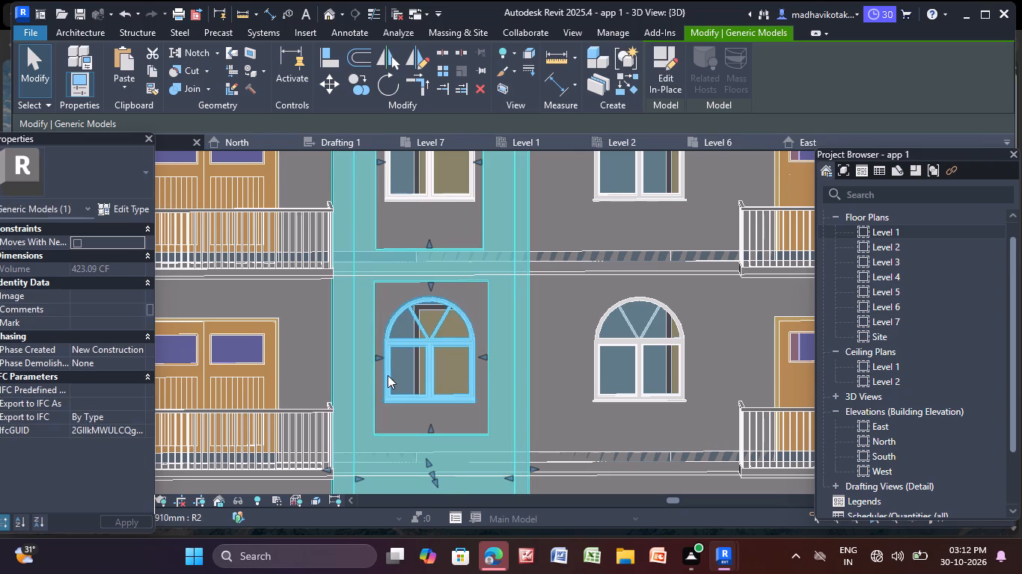
scroll(388, 377, down, 3)
middle_drag(412, 391, 447, 344)
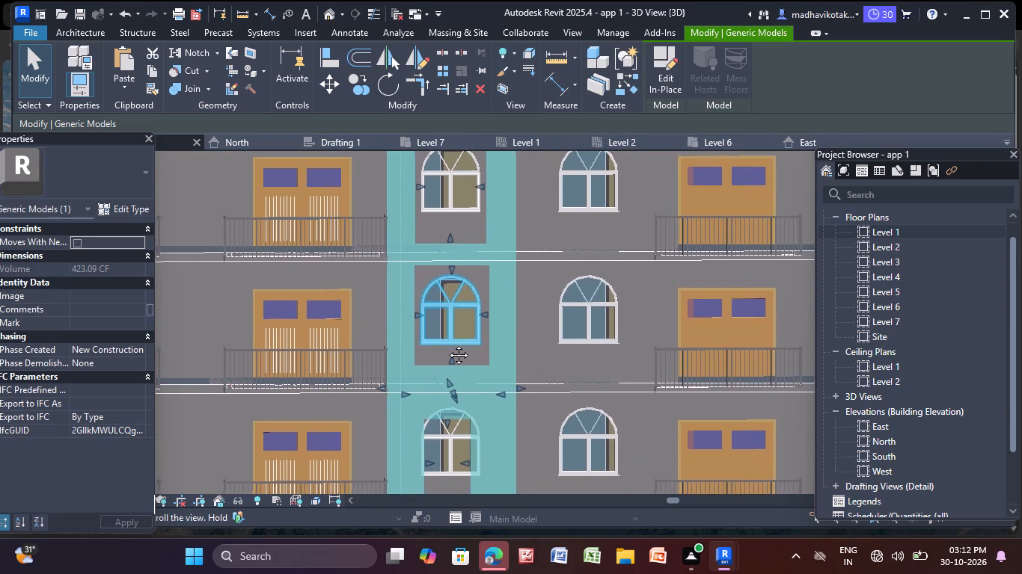
middle_drag(447, 344, 448, 345)
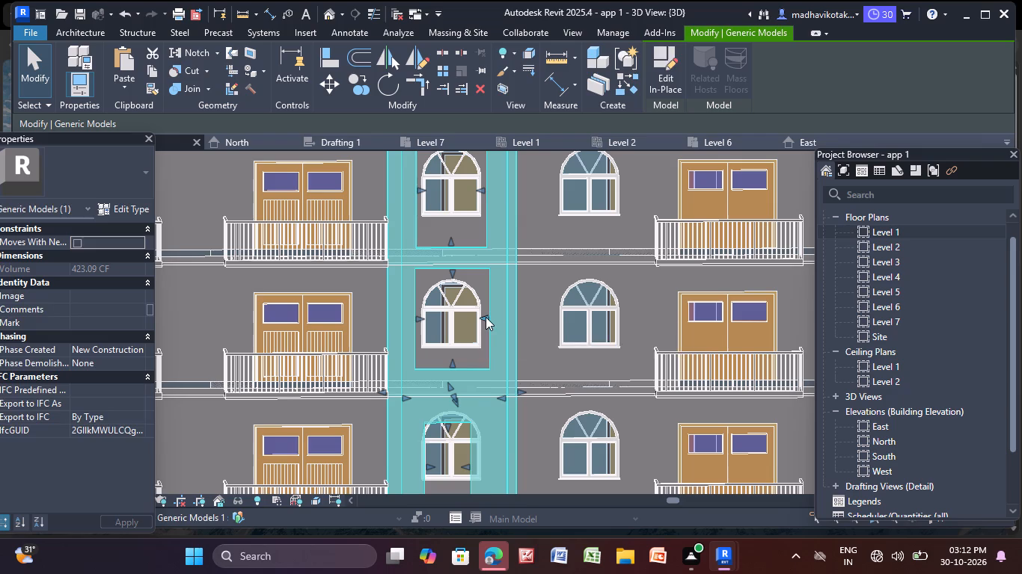
click(486, 317)
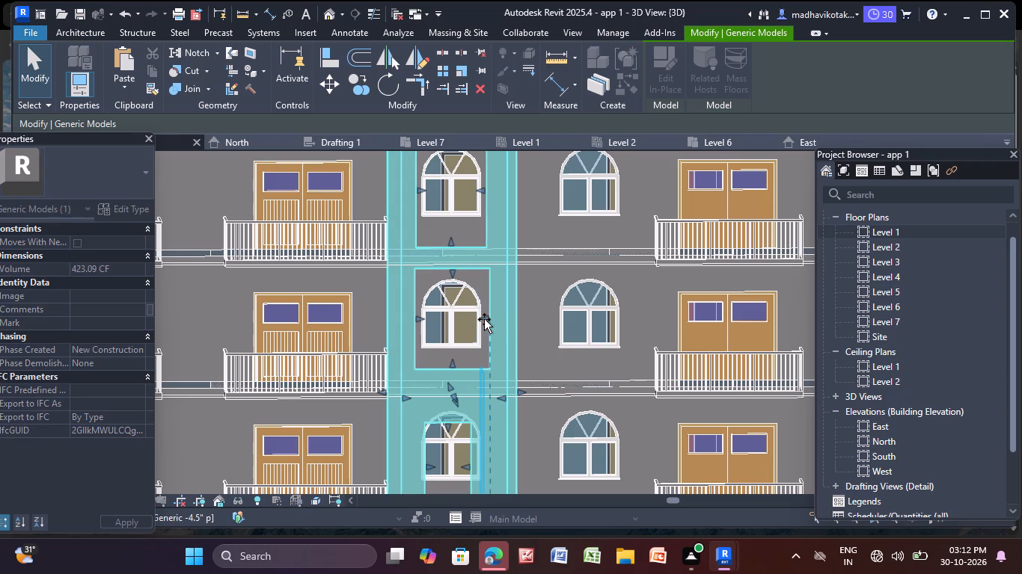
key(Escape)
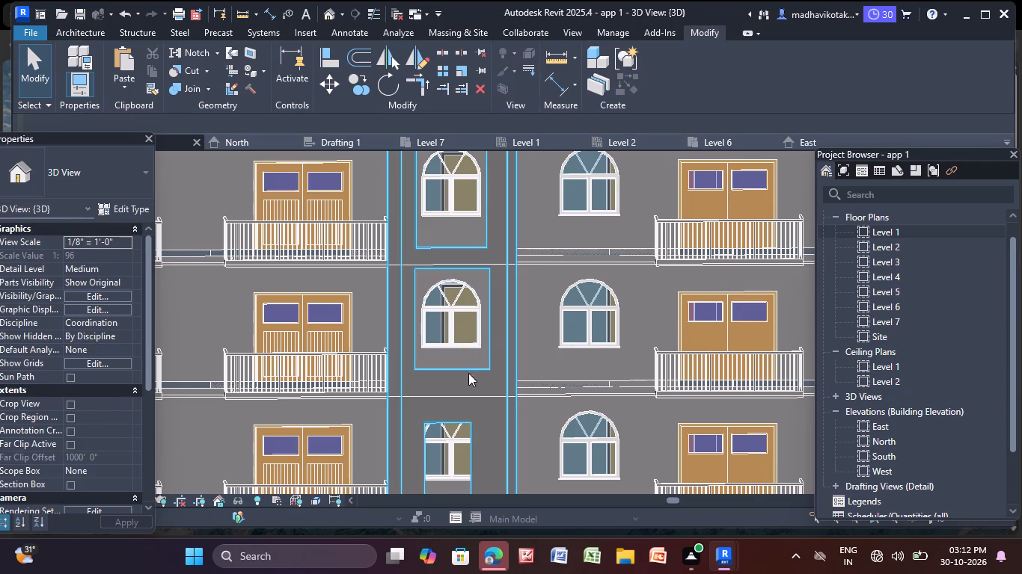
Extend the third-from-top storey's void opening vertically, lowering its bottom edge and raising its top edge closer to the floor lines.
click(439, 371)
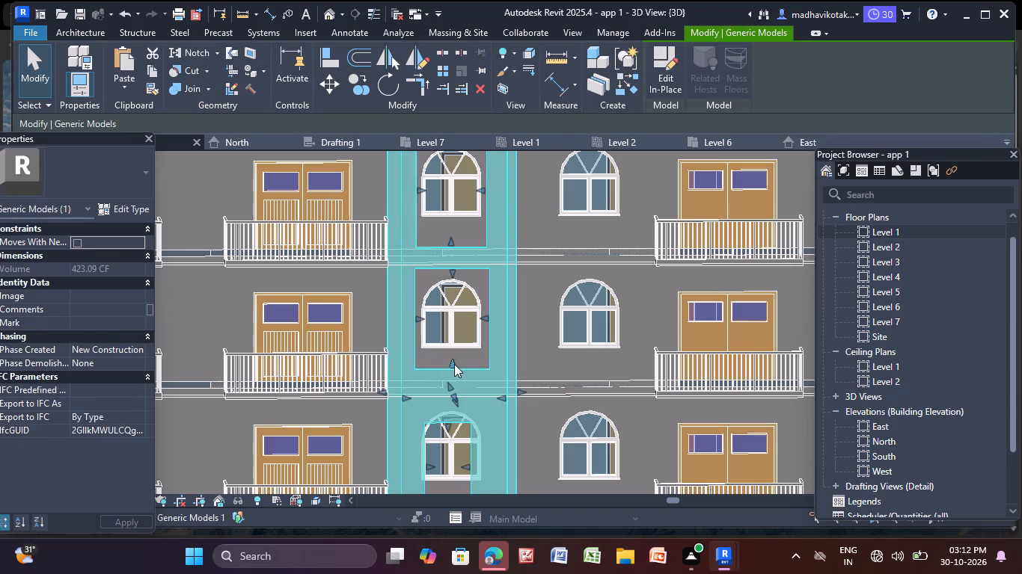
drag(454, 364, 454, 380)
middle_drag(453, 268, 455, 325)
scroll(455, 325, up, 4)
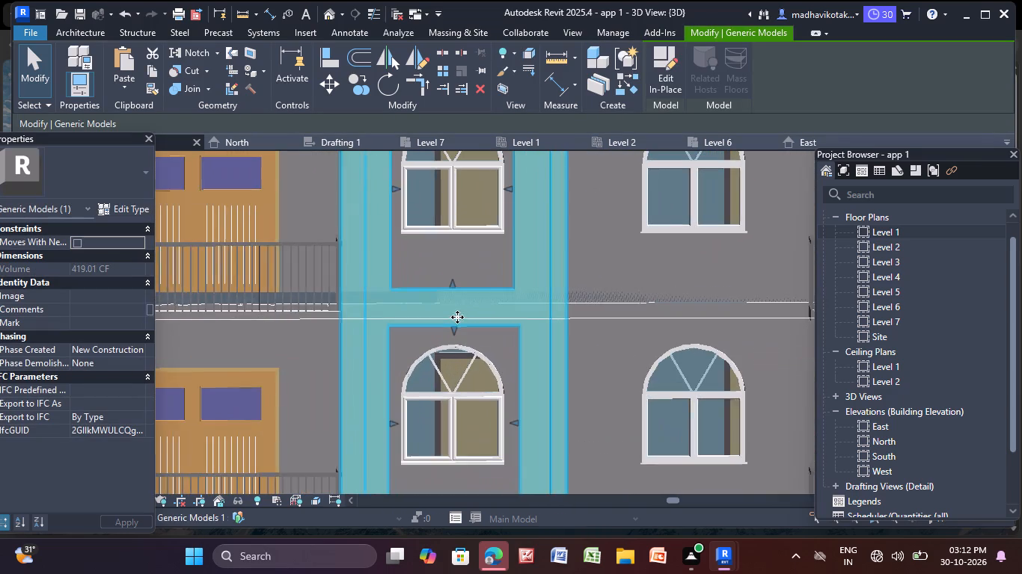
drag(453, 328, 457, 321)
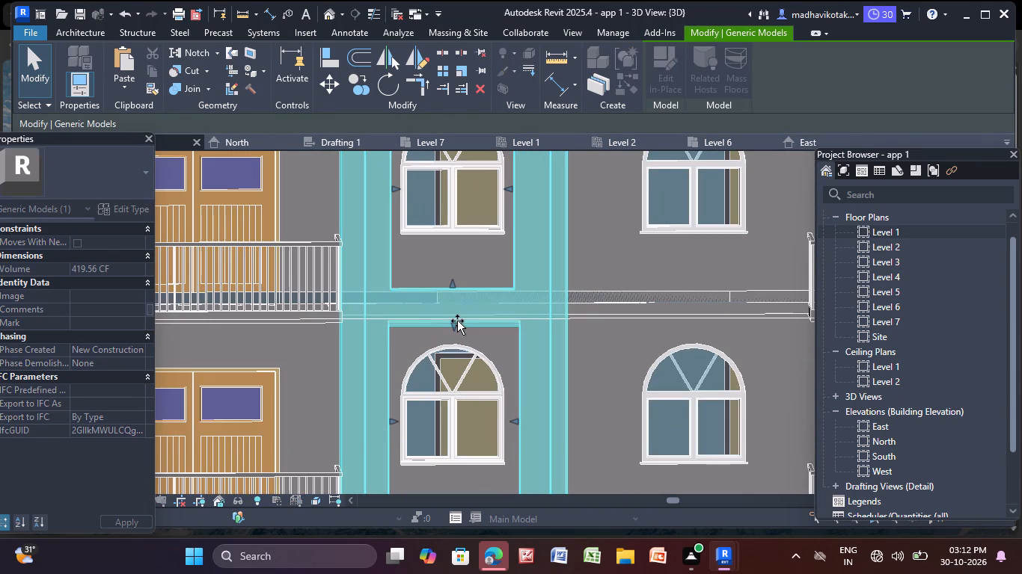
drag(457, 321, 457, 320)
key(Escape)
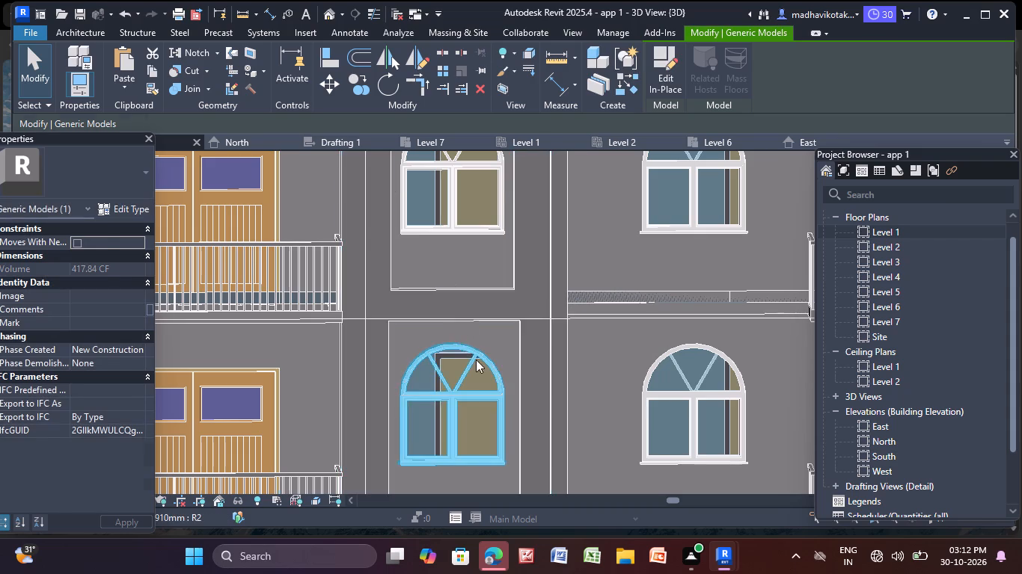
Raise the top edge of the fourth-from-top storey's void opening above the window arch.
scroll(476, 362, down, 4)
middle_drag(468, 368, 456, 145)
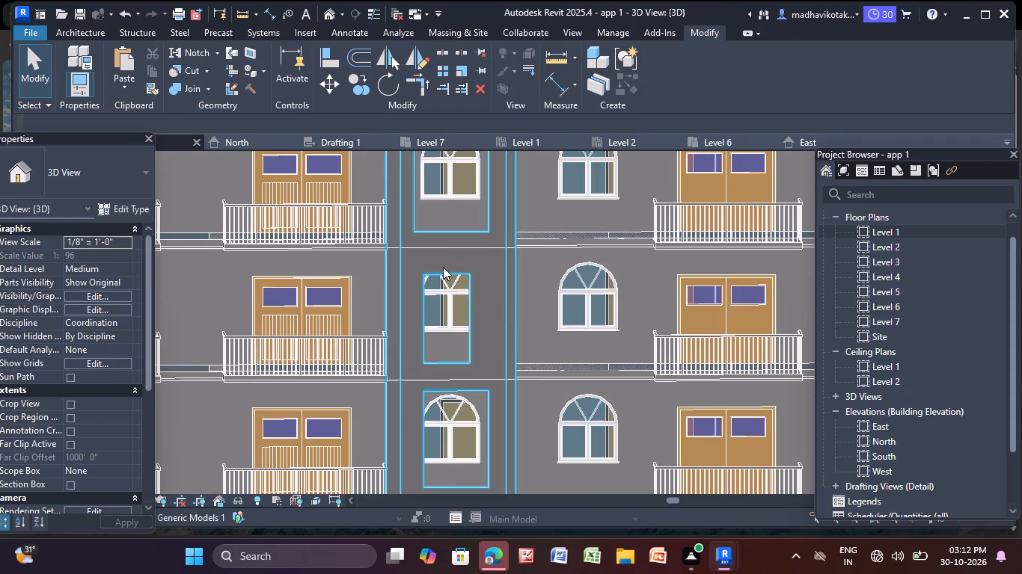
click(443, 267)
middle_drag(444, 271, 439, 304)
scroll(439, 305, up, 9)
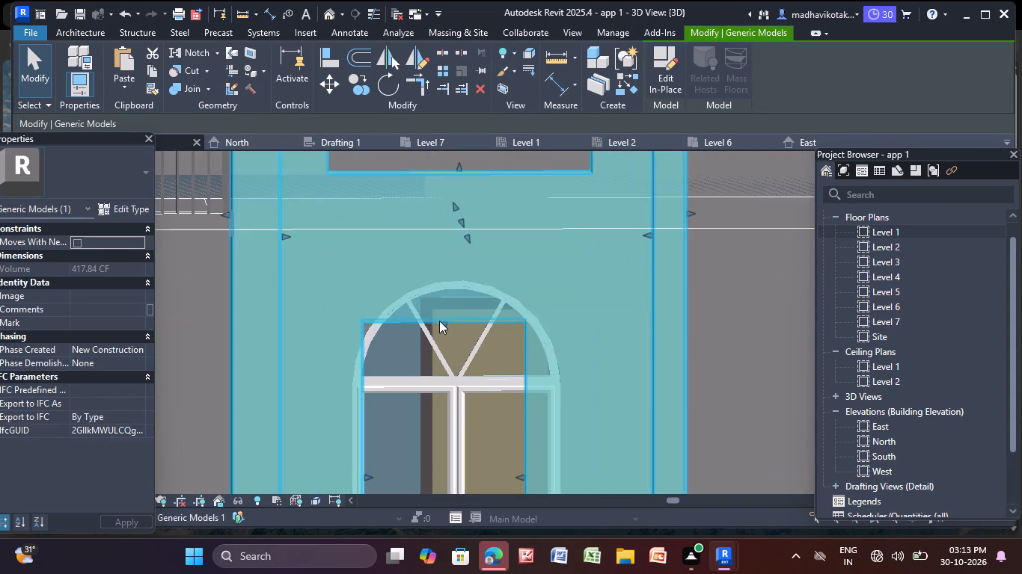
drag(441, 323, 461, 260)
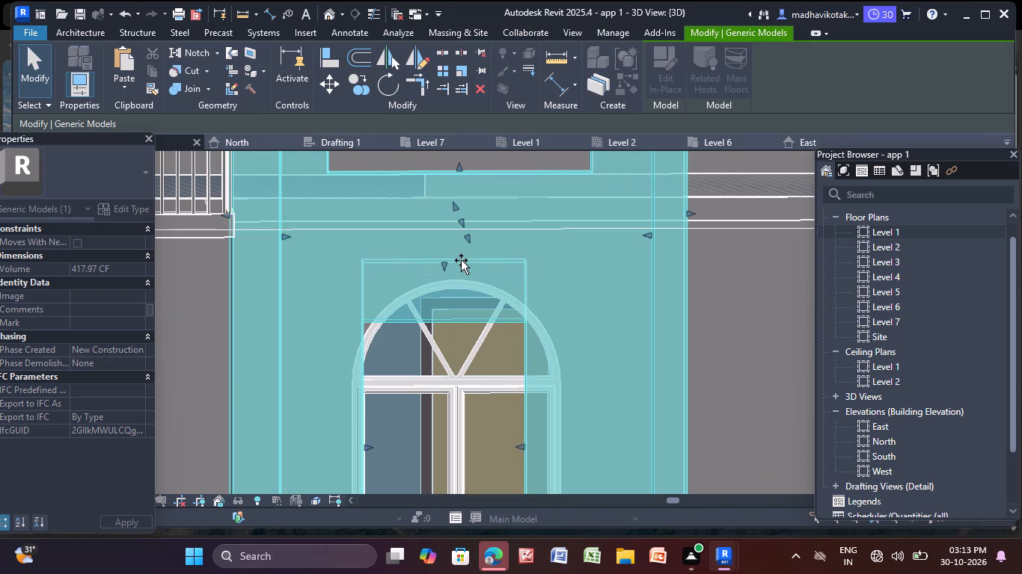
drag(461, 260, 464, 256)
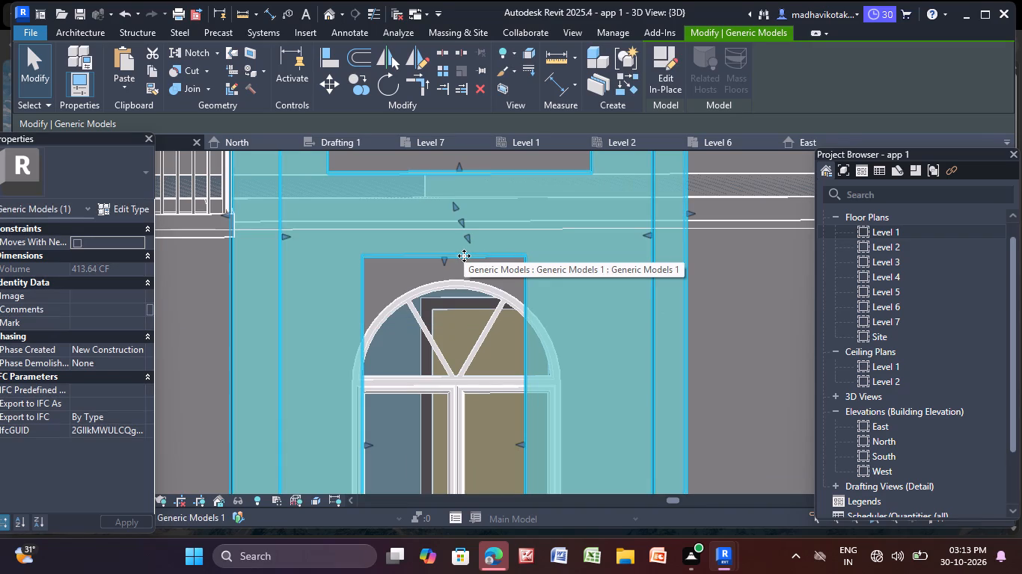
Widen the fourth-from-top storey's void opening on both sides so it extends beyond the arched window's frame.
middle_drag(512, 342, 462, 271)
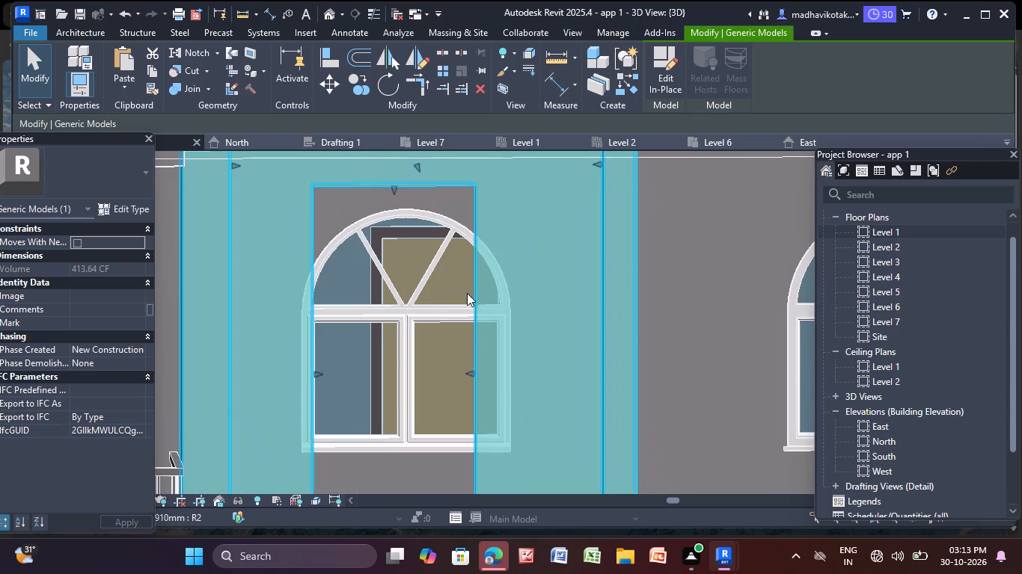
drag(471, 373, 508, 374)
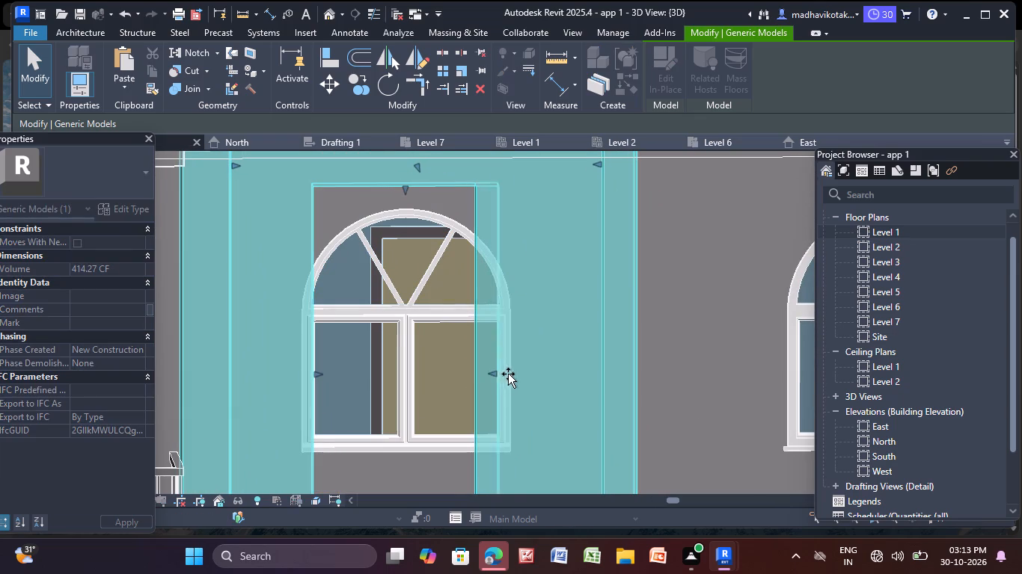
drag(508, 374, 522, 374)
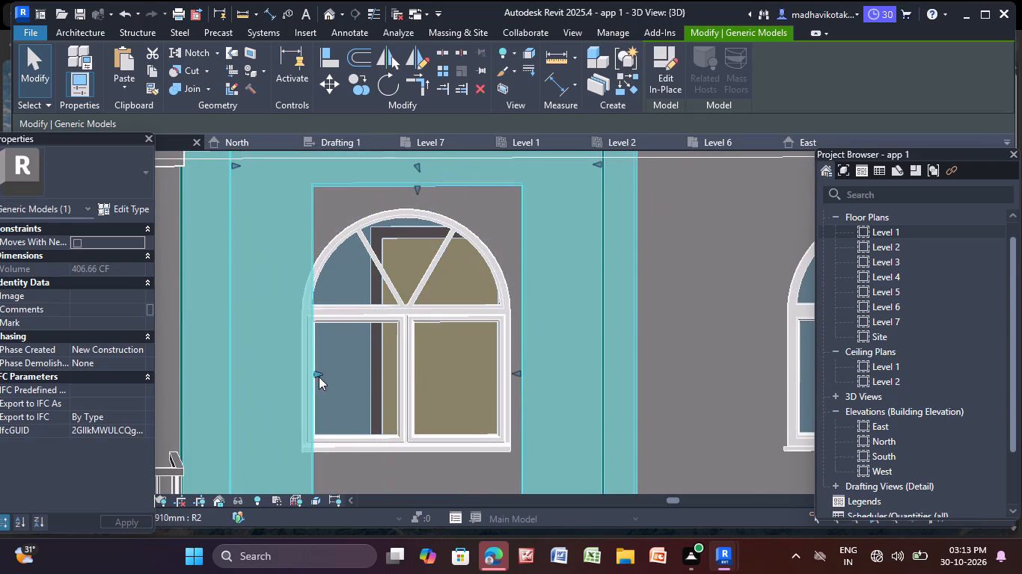
drag(314, 374, 275, 374)
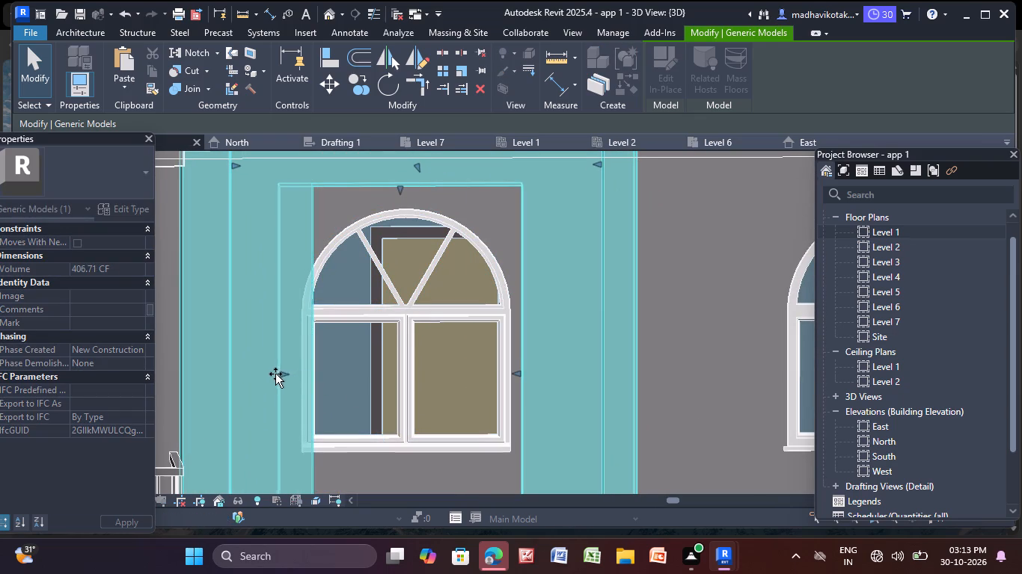
drag(275, 374, 270, 371)
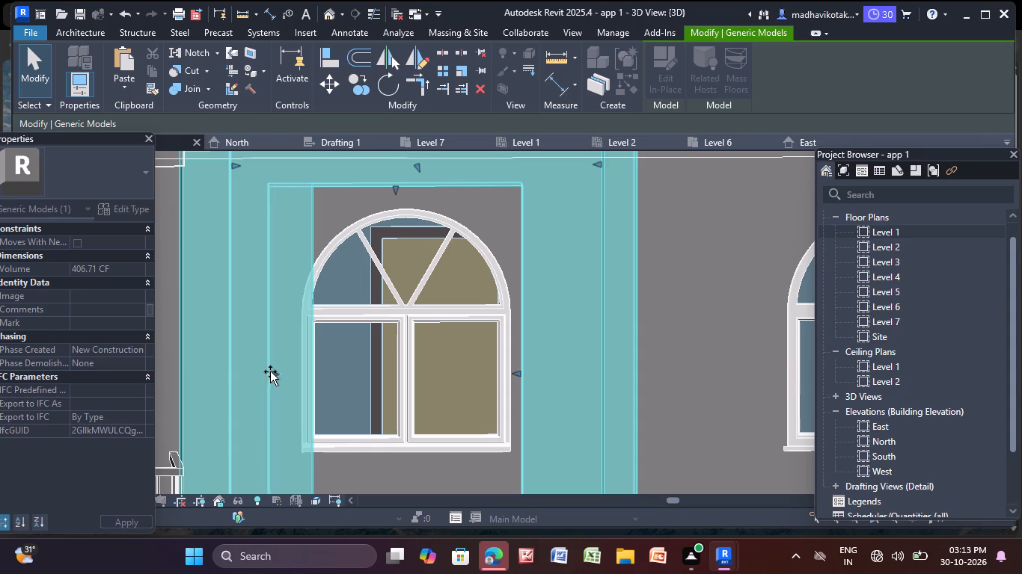
drag(270, 371, 282, 374)
key(Escape)
Raise the top edge of the fourth-from-top storey's void opening further, up to the floor line above its window.
scroll(319, 377, down, 2)
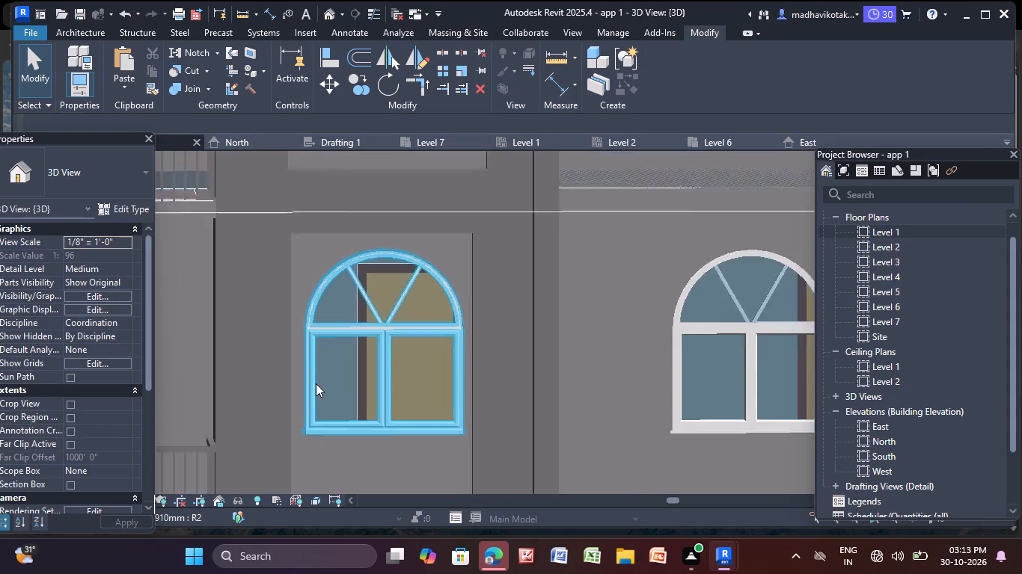
scroll(316, 383, down, 4)
middle_drag(328, 397, 352, 411)
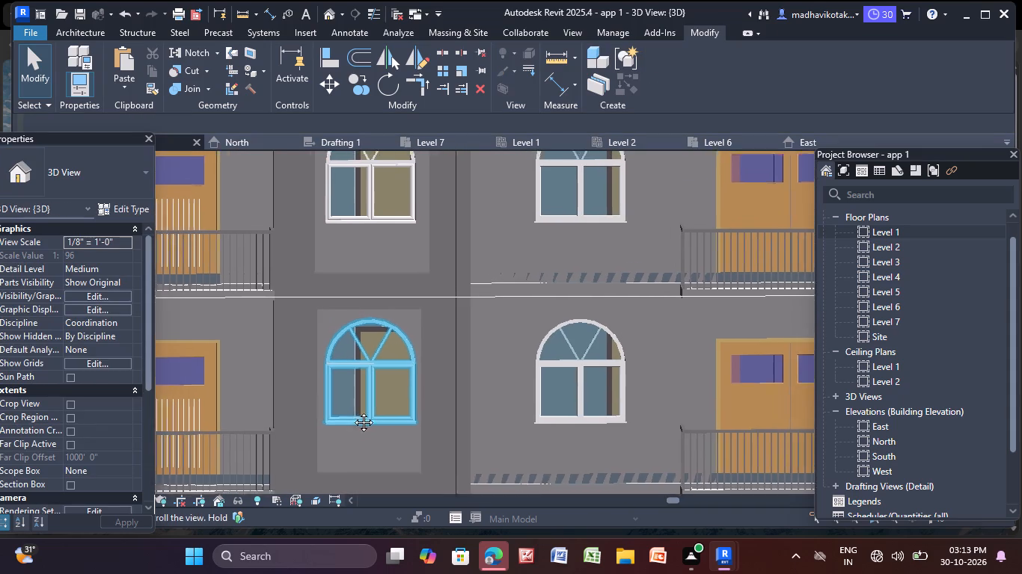
middle_drag(352, 411, 374, 440)
scroll(443, 364, down, 1)
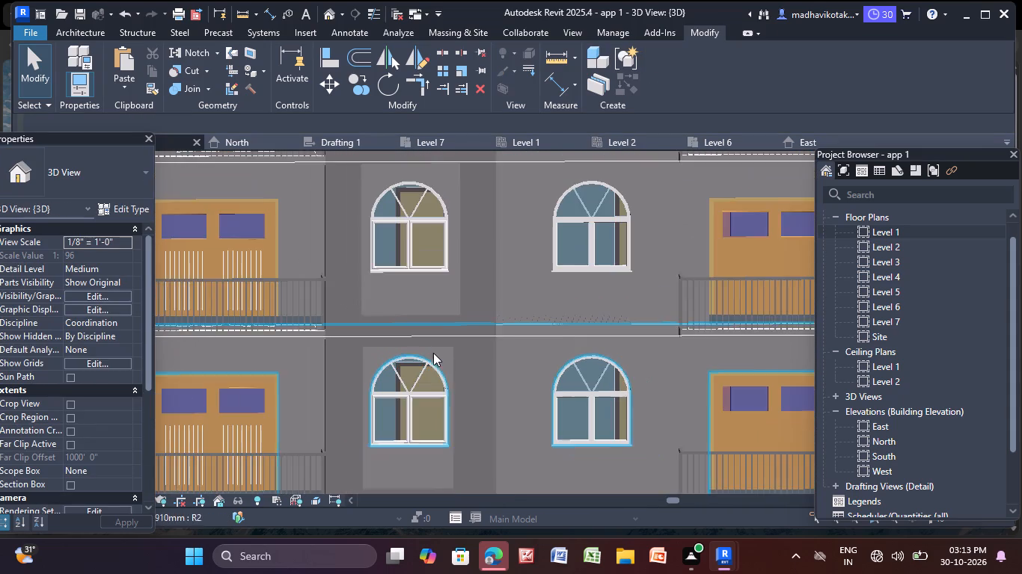
click(428, 345)
key(Escape)
click(402, 336)
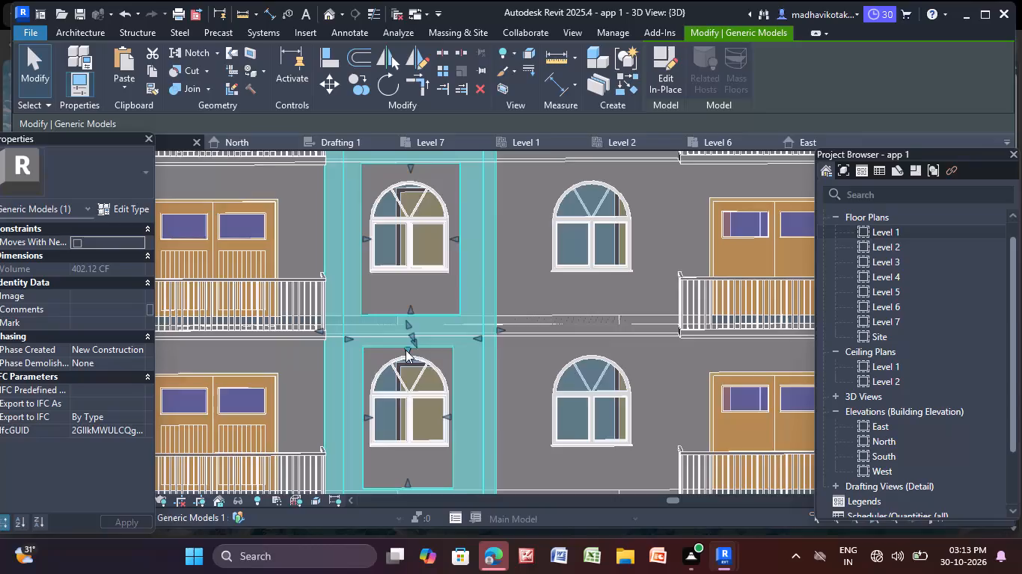
scroll(412, 356, up, 4)
drag(406, 345, 405, 322)
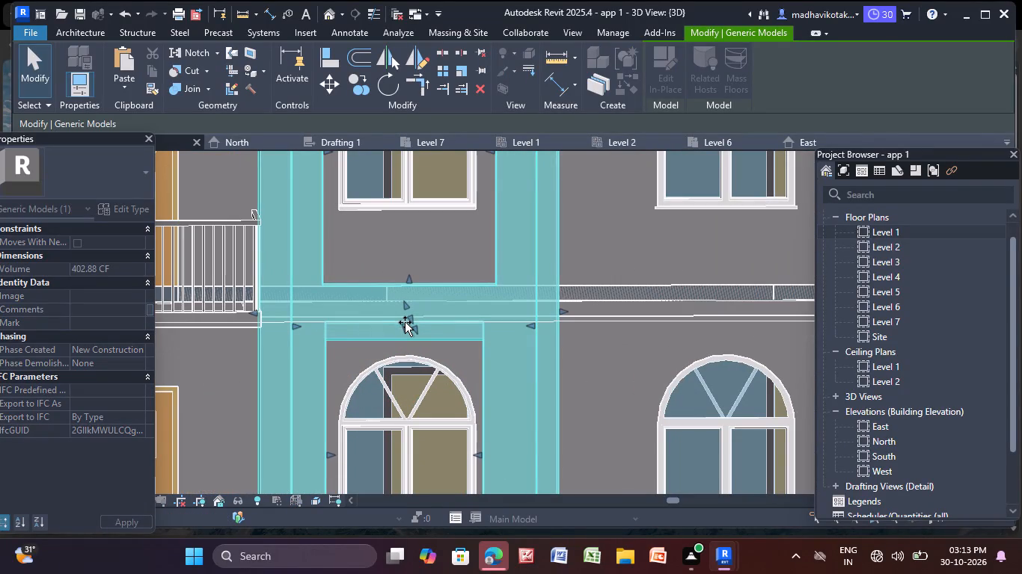
drag(405, 322, 407, 322)
drag(407, 322, 406, 322)
key(Escape)
Lower the bottom edge of the fourth-from-top storey's void opening towards the floor line below its window.
scroll(342, 350, down, 4)
middle_drag(338, 350, 371, 277)
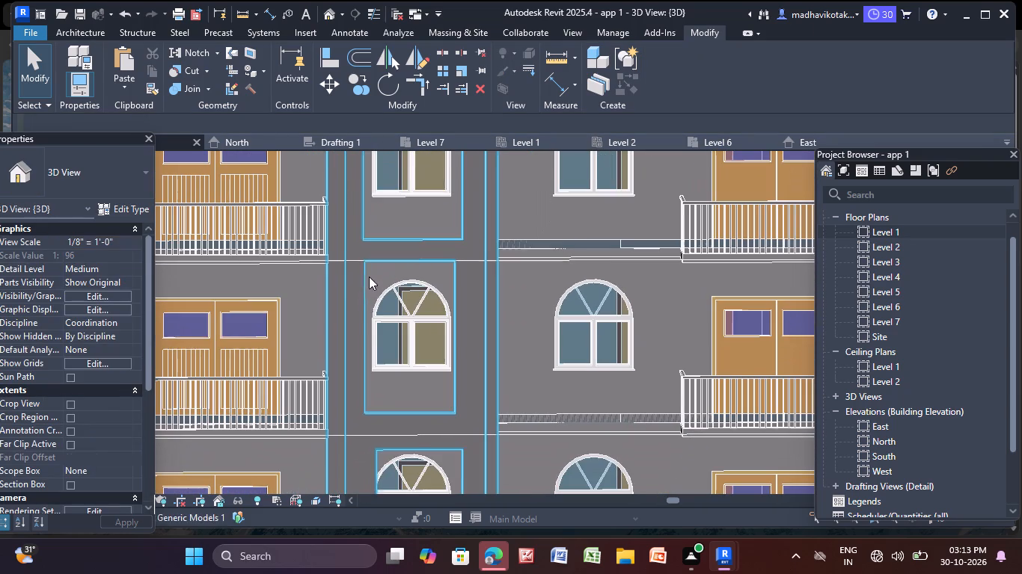
click(403, 414)
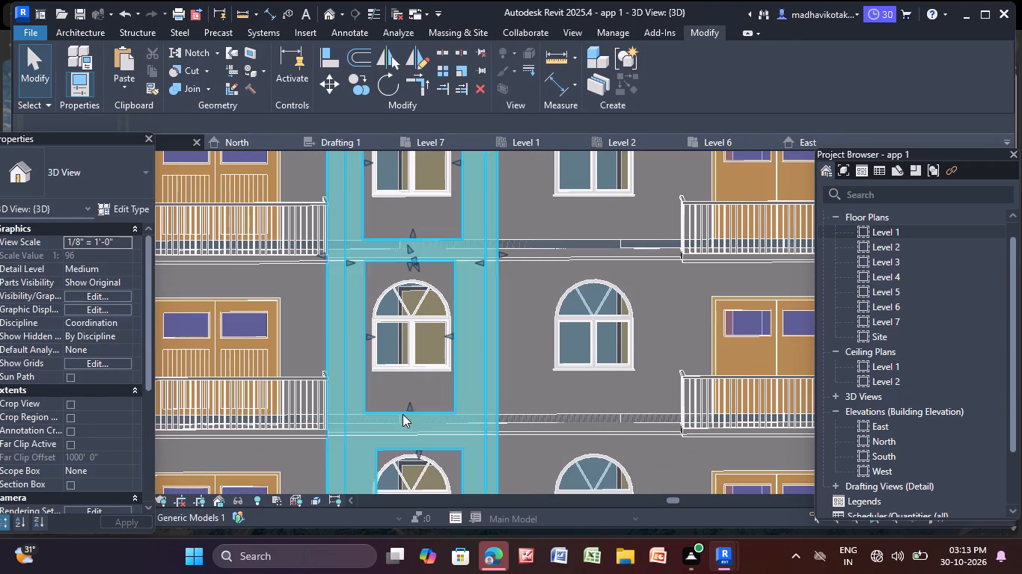
middle_drag(403, 414, 415, 374)
drag(421, 366, 425, 390)
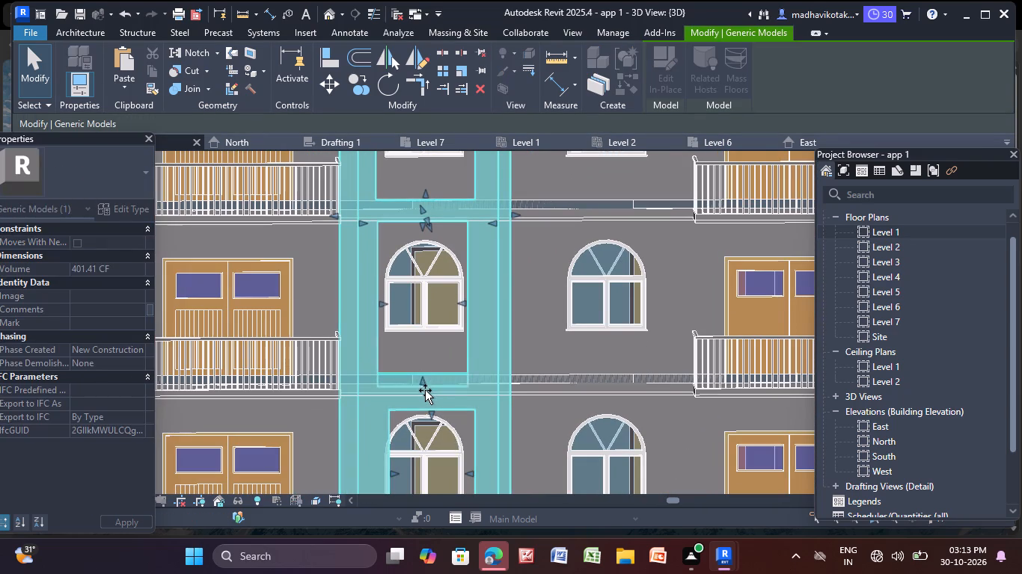
drag(425, 390, 425, 393)
Extend the right side of the fourth-from-top storey's void opening farther out from the arched window's frame.
middle_drag(417, 362, 416, 362)
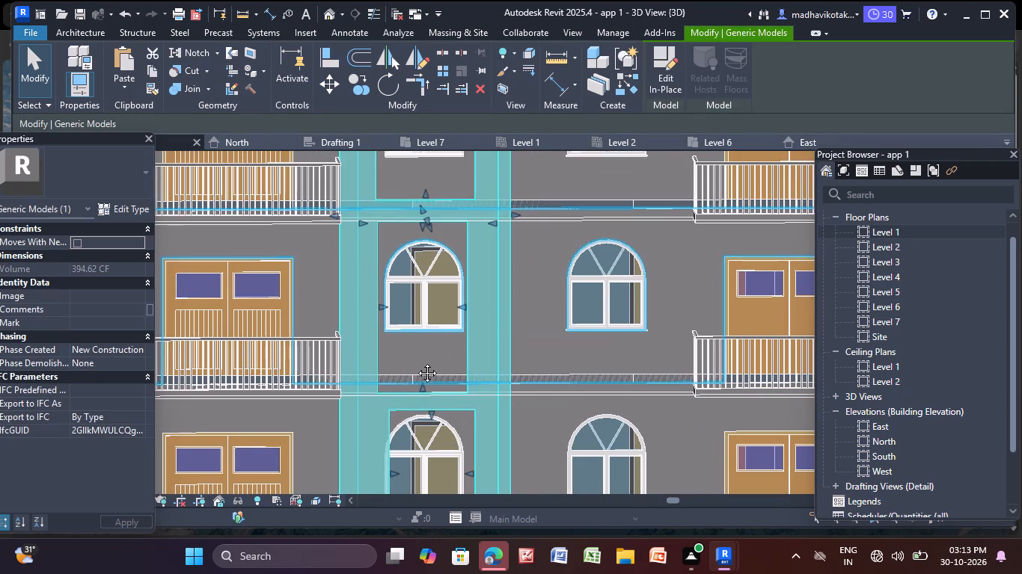
middle_drag(416, 362, 361, 424)
scroll(407, 367, up, 2)
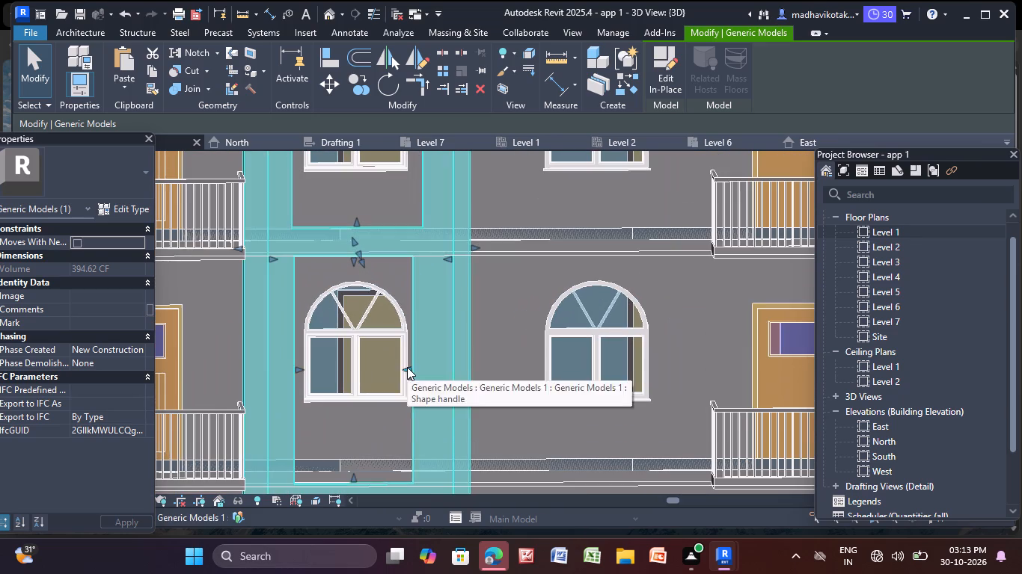
drag(407, 367, 420, 368)
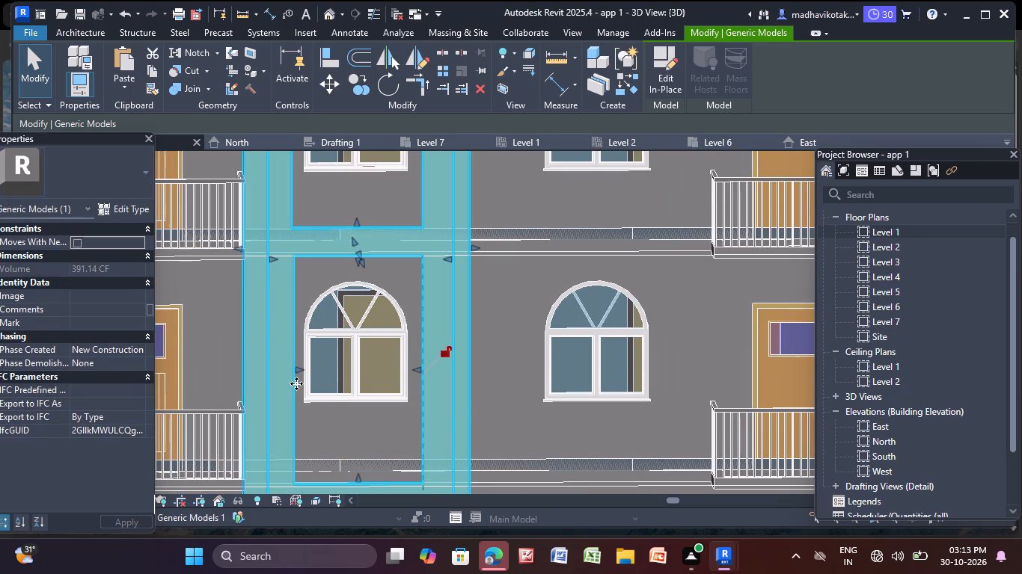
key(Escape)
Extend the left side of the fifth-from-top storey's void opening beyond the arched window's frame, level with the opening above.
scroll(298, 383, down, 5)
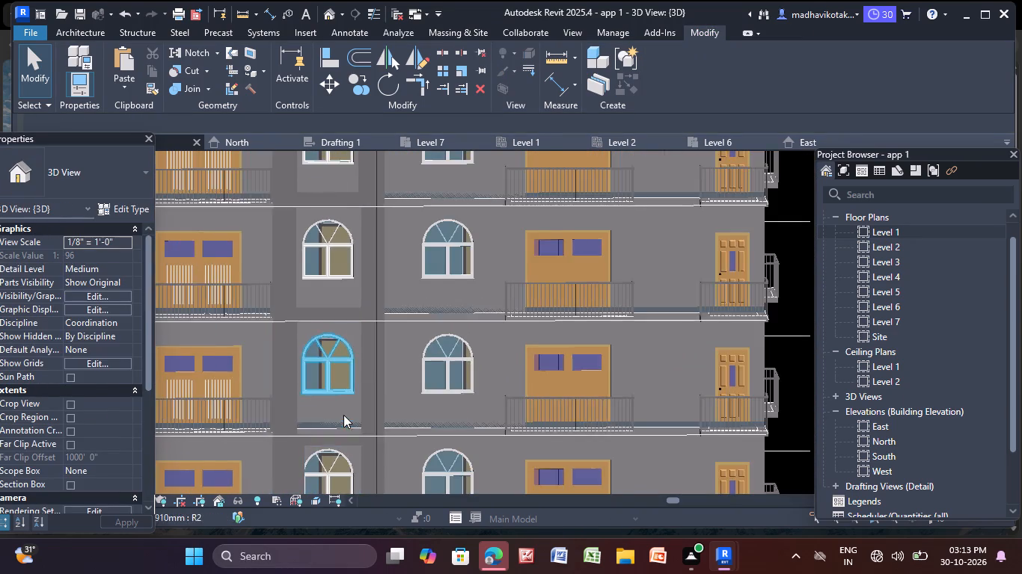
scroll(421, 358, down, 4)
middle_drag(417, 360, 425, 319)
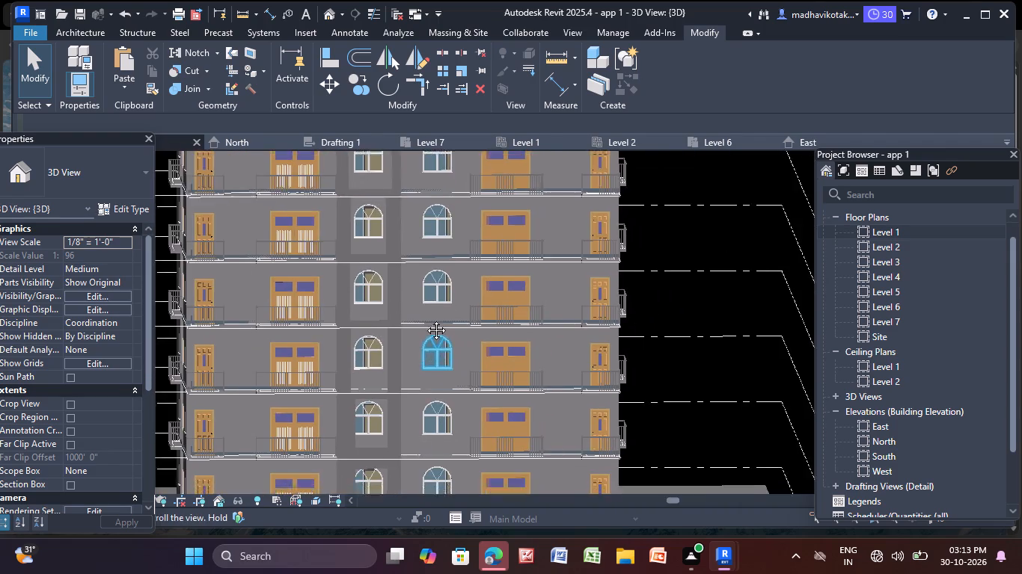
middle_drag(425, 319, 393, 231)
middle_drag(325, 315, 325, 345)
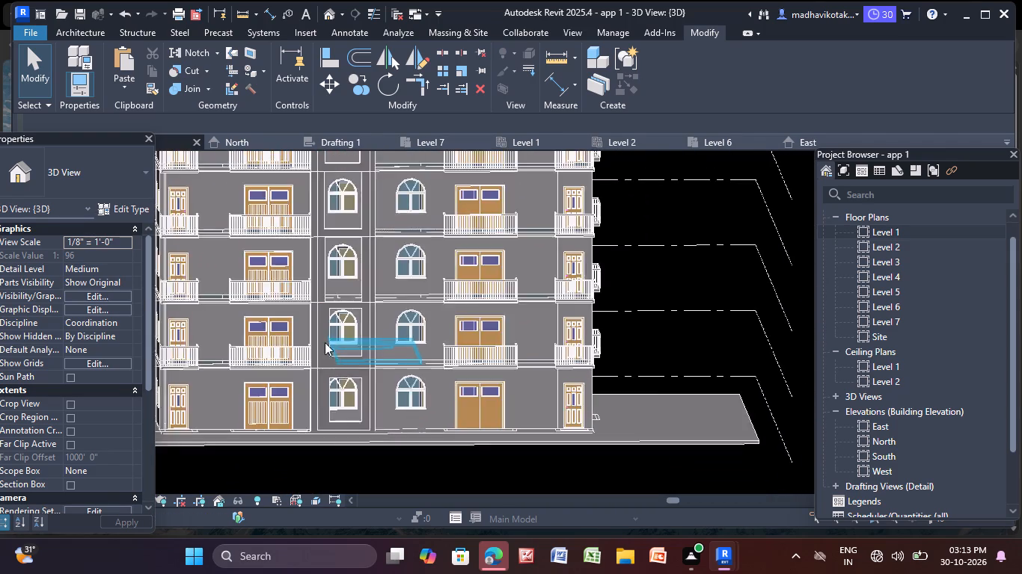
scroll(329, 323, up, 4)
click(348, 292)
scroll(338, 311, up, 8)
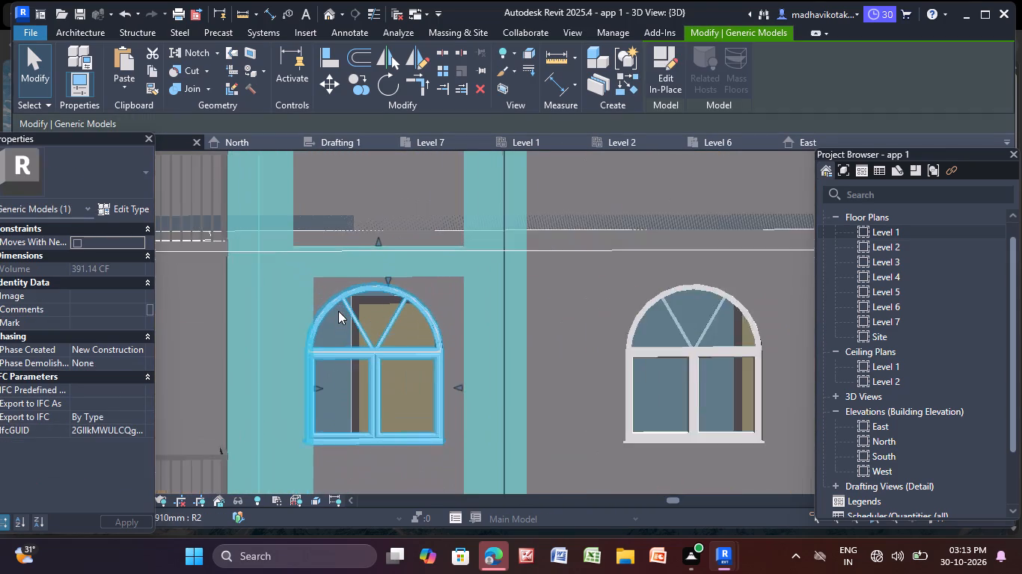
drag(314, 398, 311, 398)
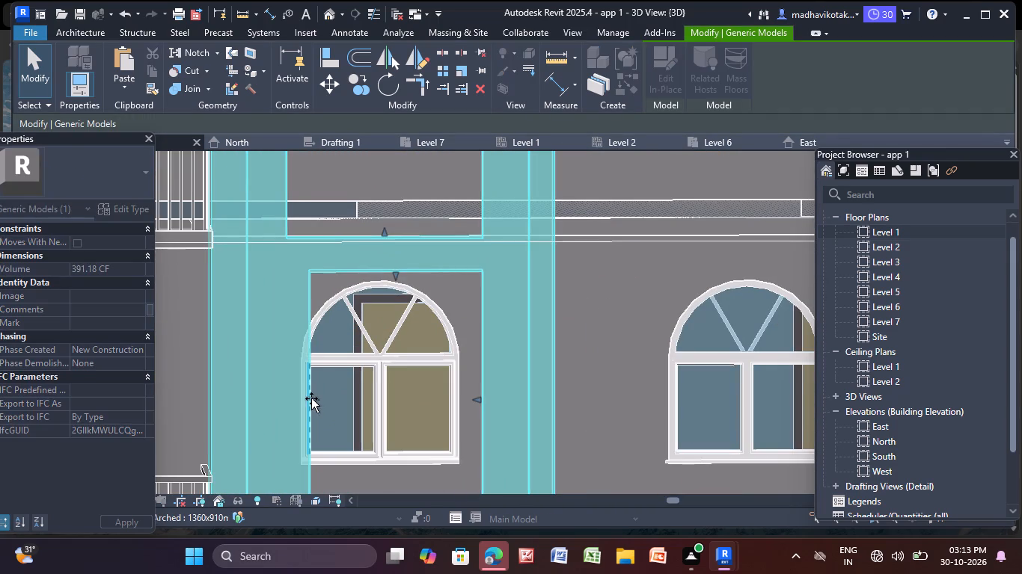
drag(311, 398, 287, 401)
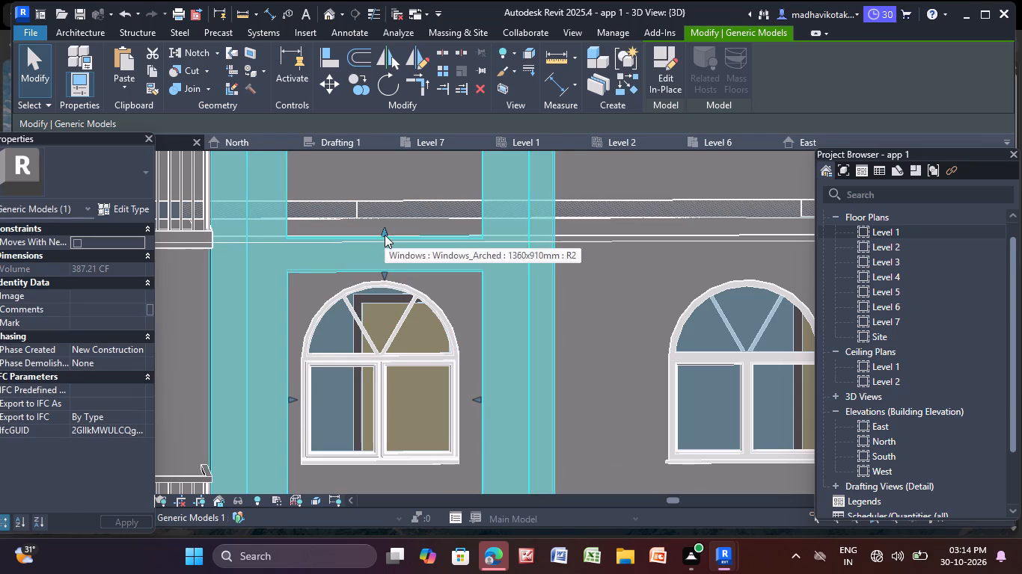
Lower the bottom edge of the fourth-from-top storey's void opening slightly further, onto the floor line below its window.
drag(385, 235, 381, 241)
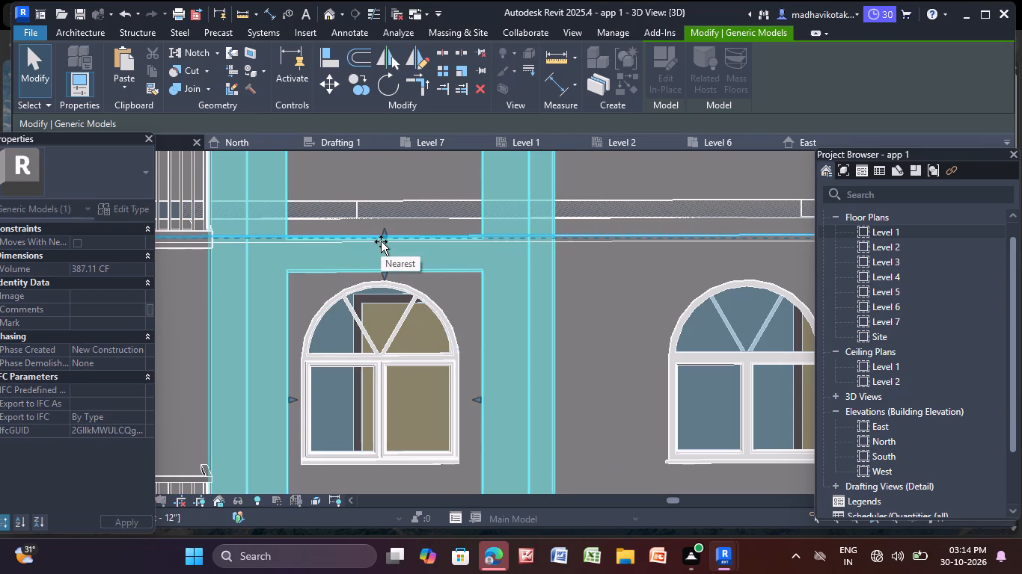
drag(381, 241, 380, 243)
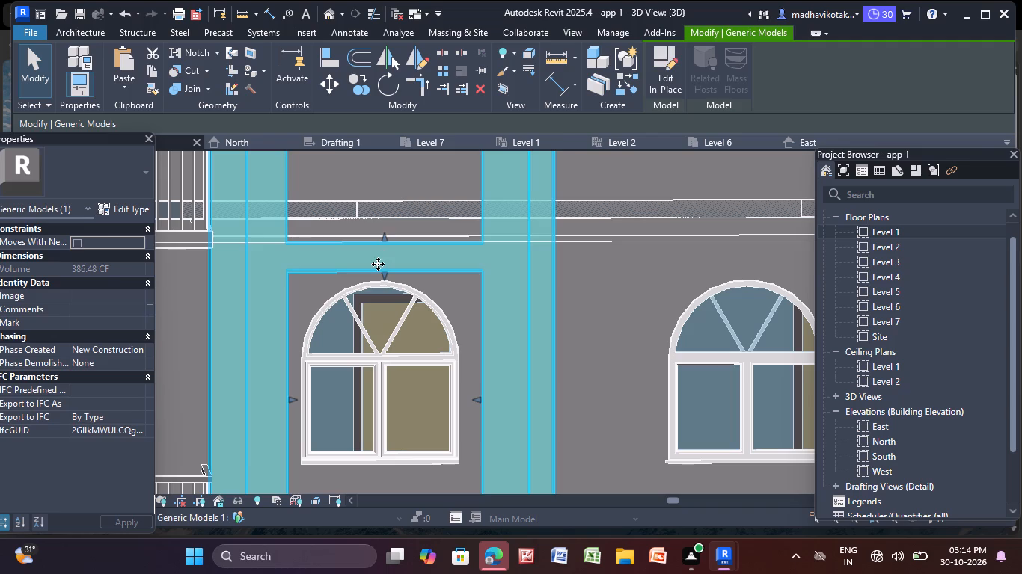
key(Escape)
scroll(378, 264, down, 8)
middle_drag(378, 324, 379, 431)
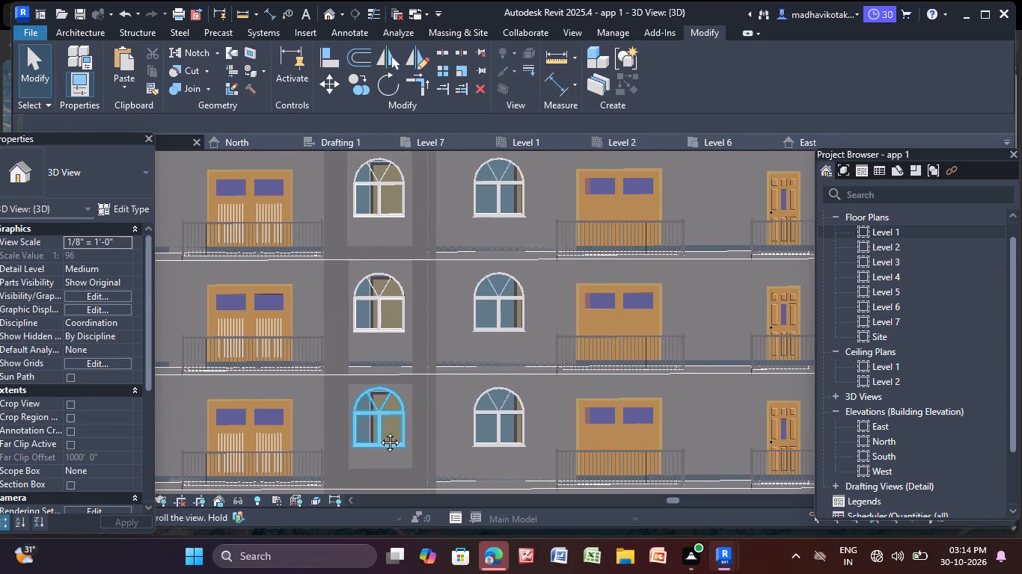
middle_drag(379, 431, 412, 367)
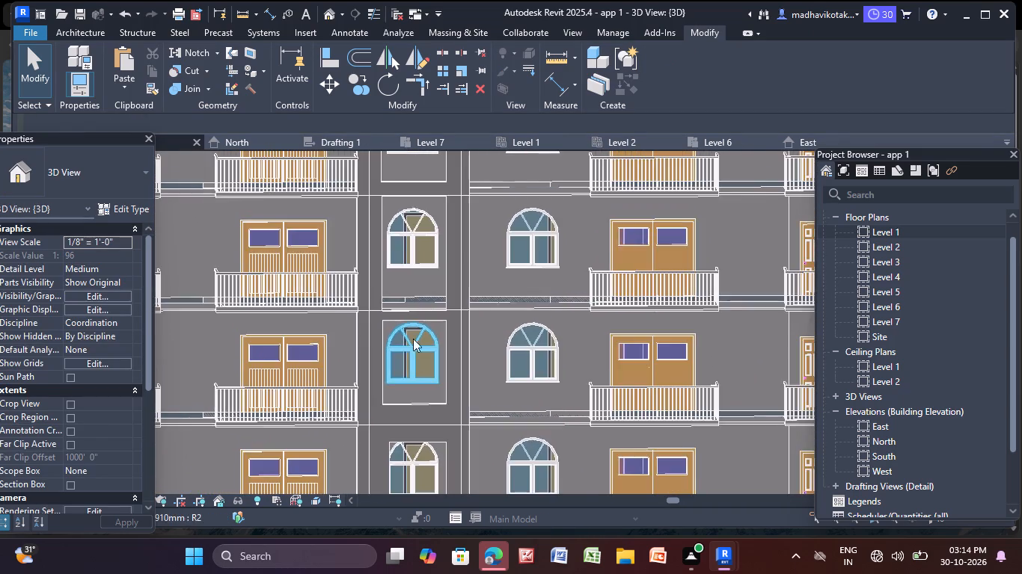
Raise the bottom edge of the fourth-from-top storey's void opening clear of the floor line, up to the slab's upper edge below its window.
scroll(400, 313, up, 10)
click(423, 326)
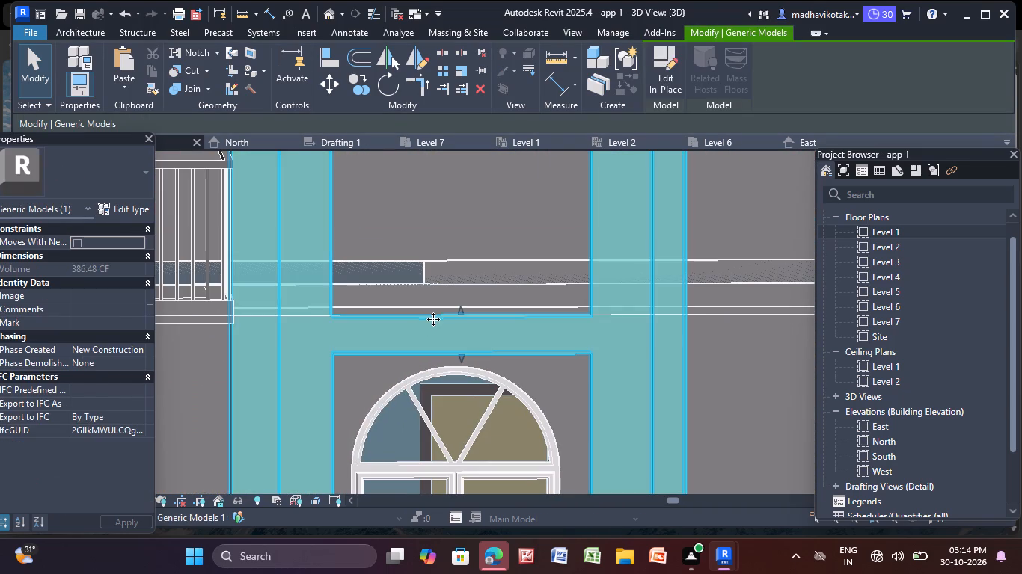
drag(460, 312, 462, 296)
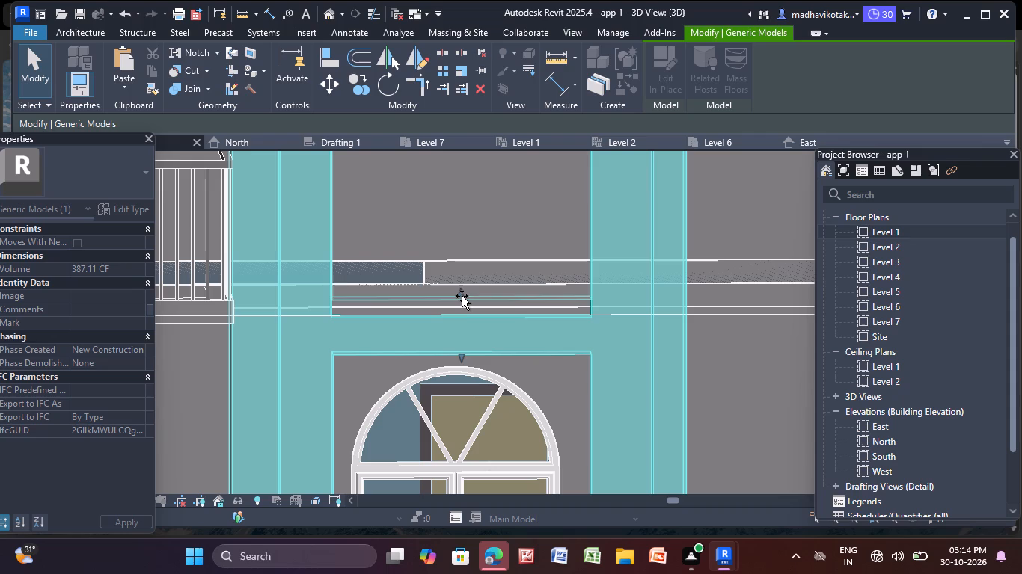
drag(462, 296, 460, 306)
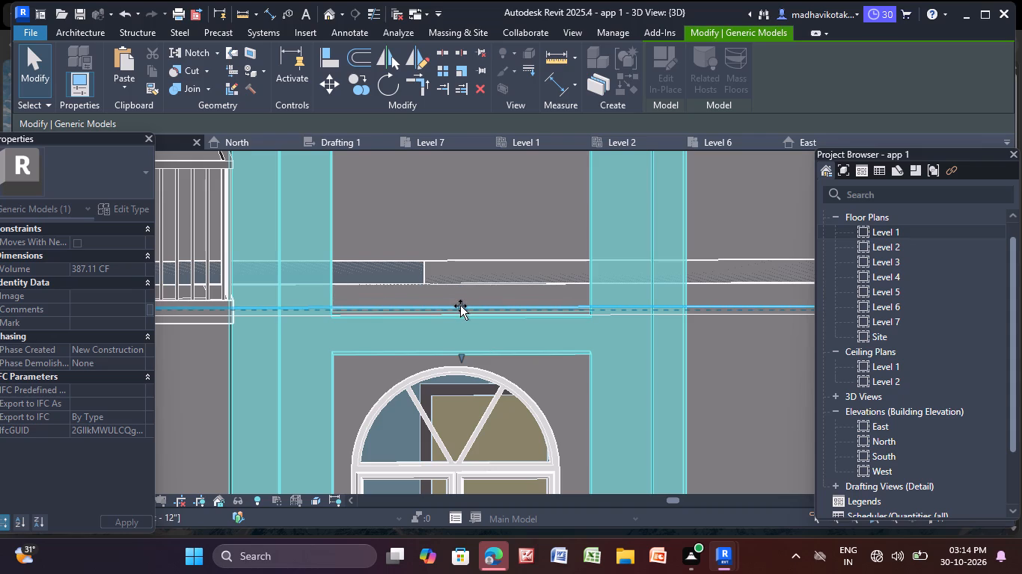
drag(460, 306, 462, 304)
key(Escape)
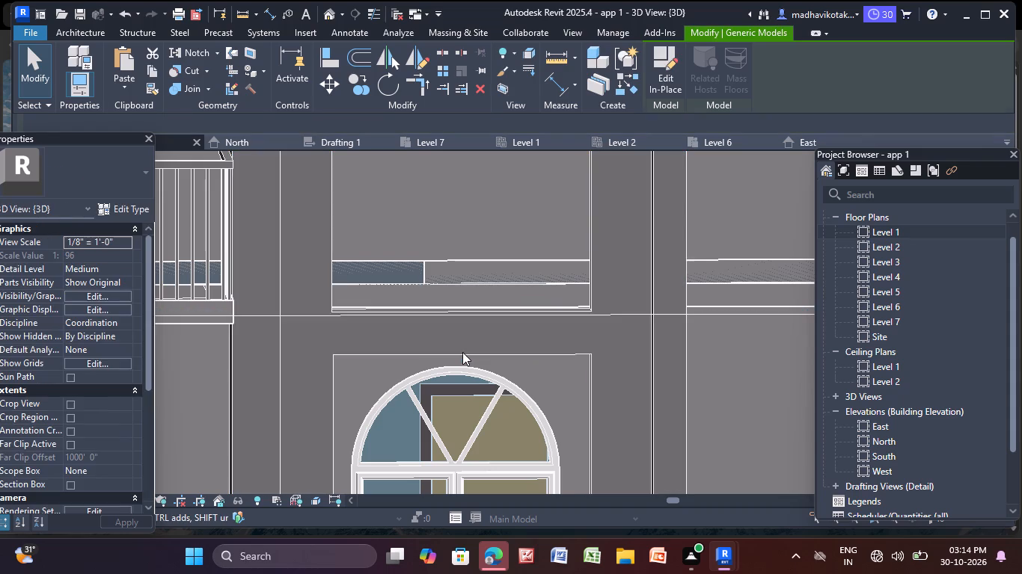
scroll(462, 352, down, 6)
middle_drag(462, 352, 440, 230)
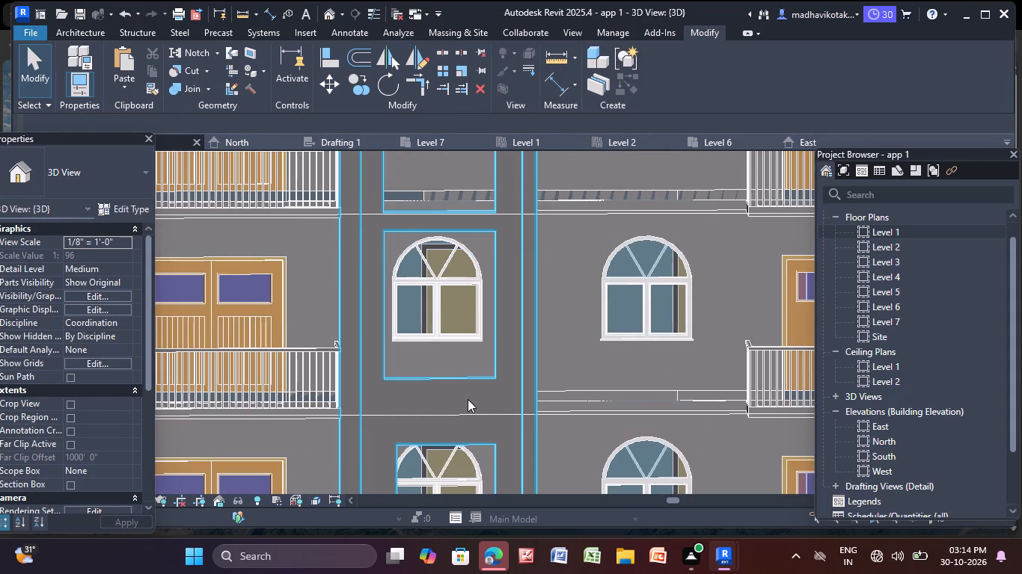
scroll(468, 399, down, 2)
middle_drag(467, 399, 444, 444)
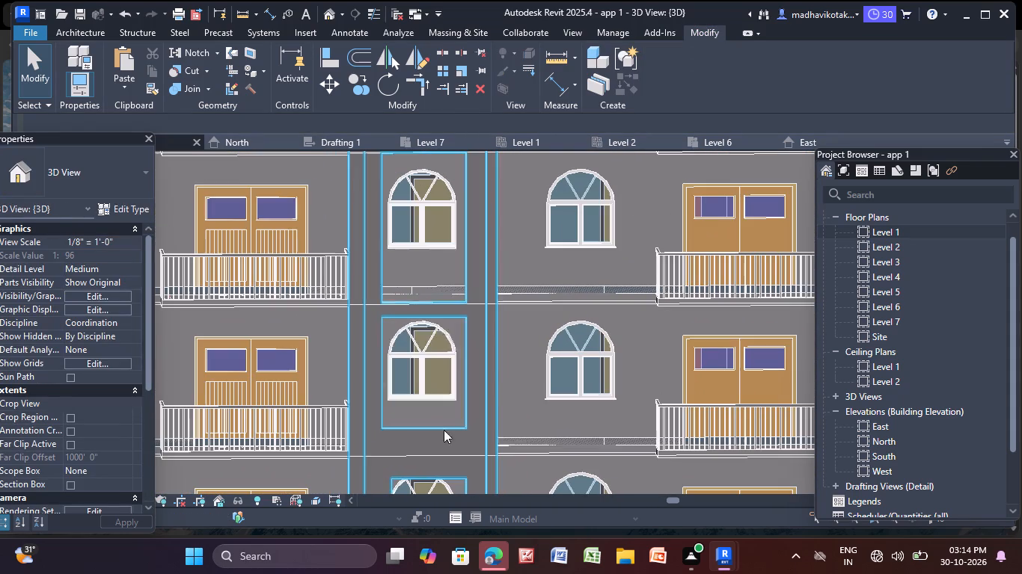
click(416, 305)
drag(423, 297, 425, 286)
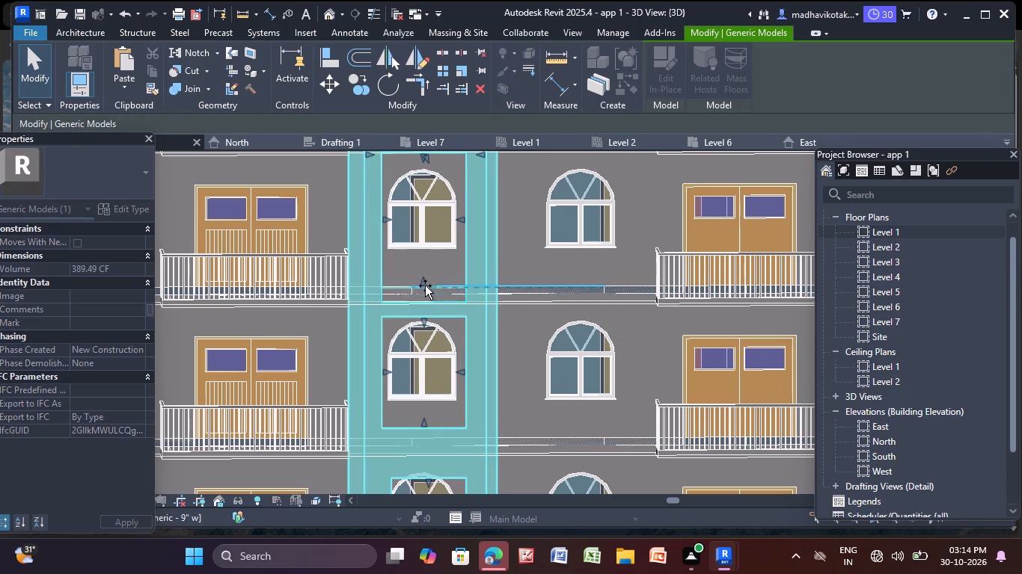
drag(425, 286, 427, 282)
key(Escape)
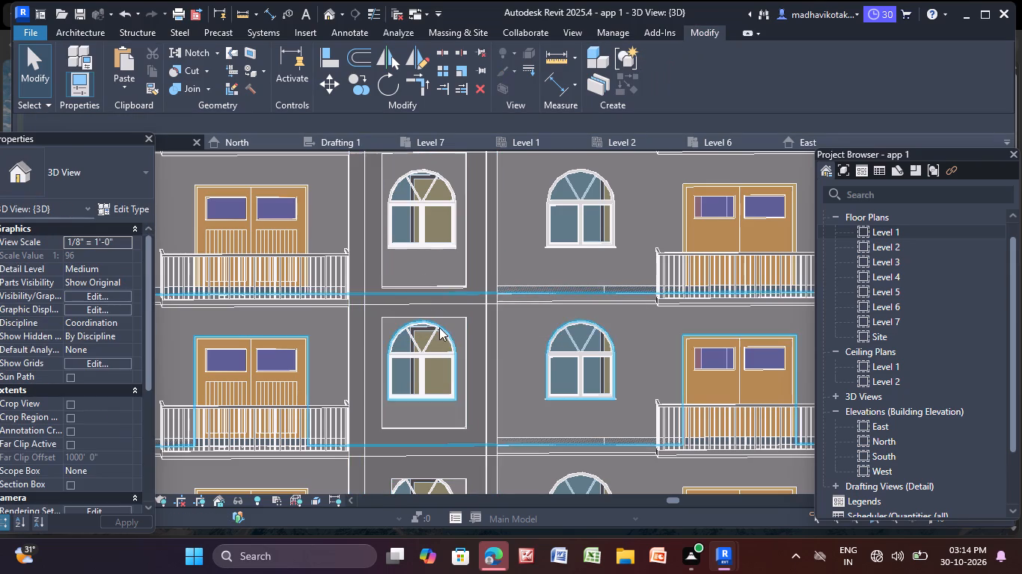
Raise the top edge of the bottom storey's void opening above the arched window, to just under the floor line.
scroll(432, 354, down, 4)
middle_drag(426, 380, 399, 238)
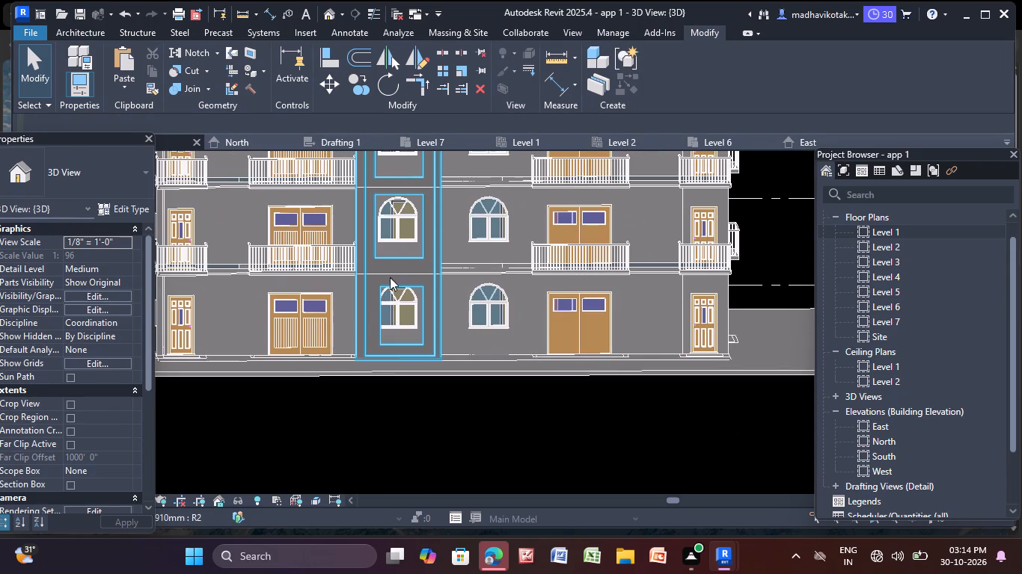
click(397, 274)
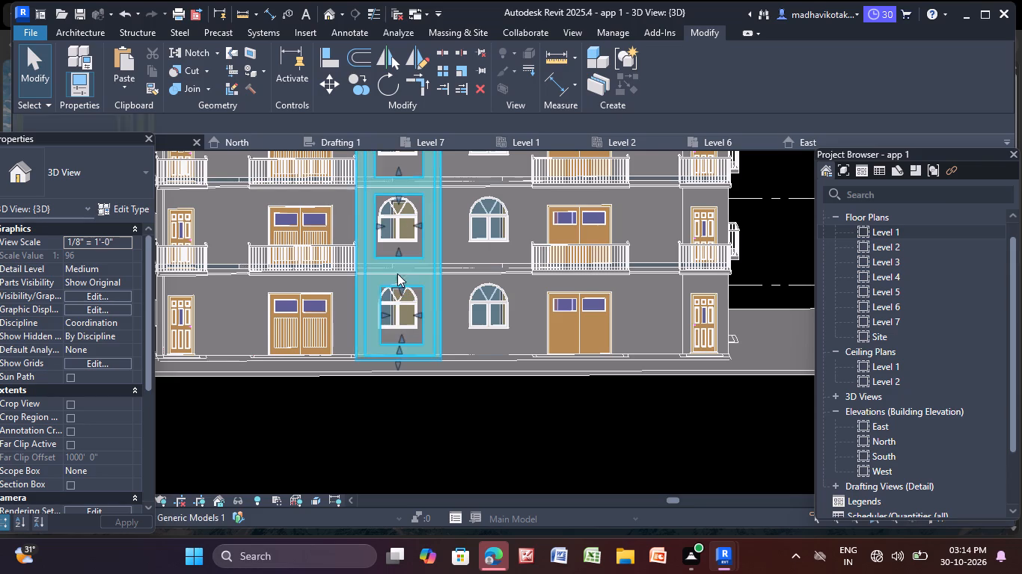
scroll(395, 285, up, 9)
drag(419, 289, 418, 244)
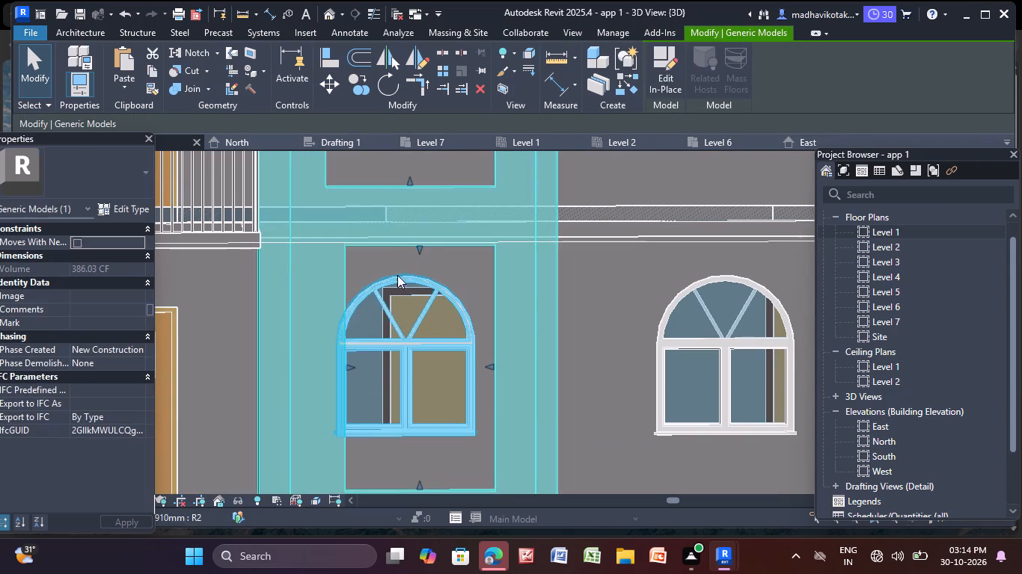
Extend the left side of the bottom storey's void opening beyond the window frame, in line with the opening above.
drag(346, 367, 327, 367)
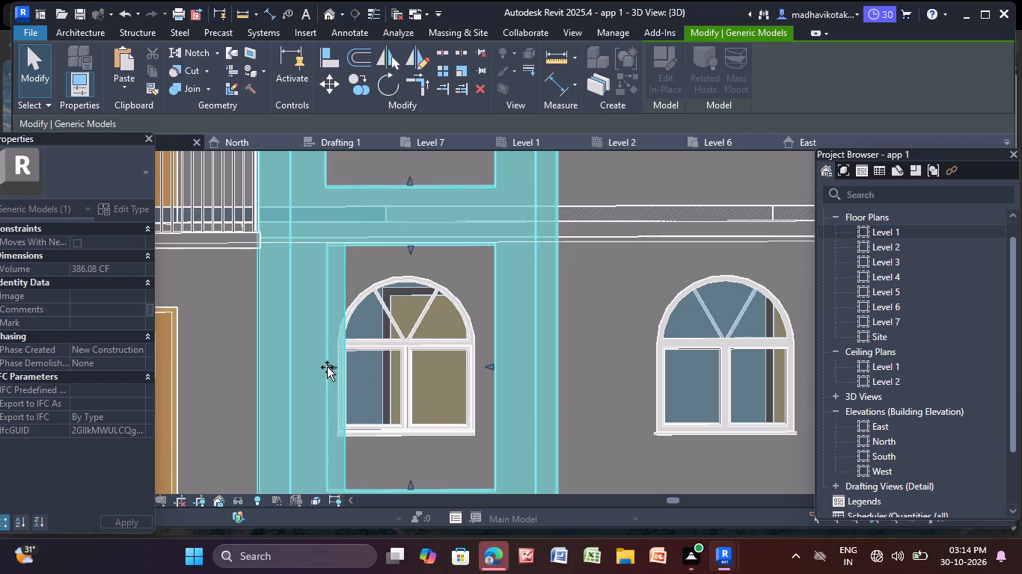
drag(327, 367, 328, 368)
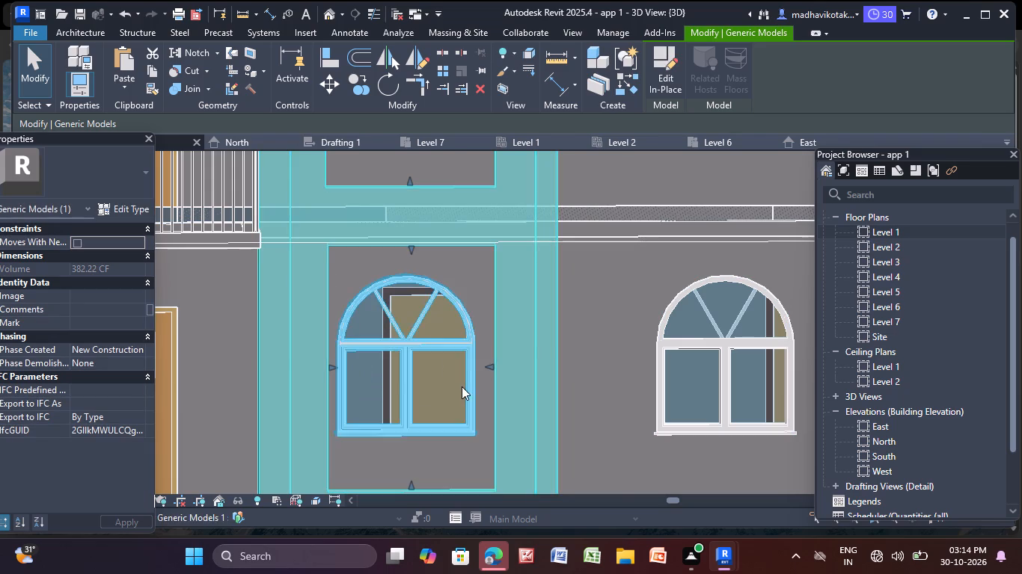
scroll(462, 386, down, 4)
key(Escape)
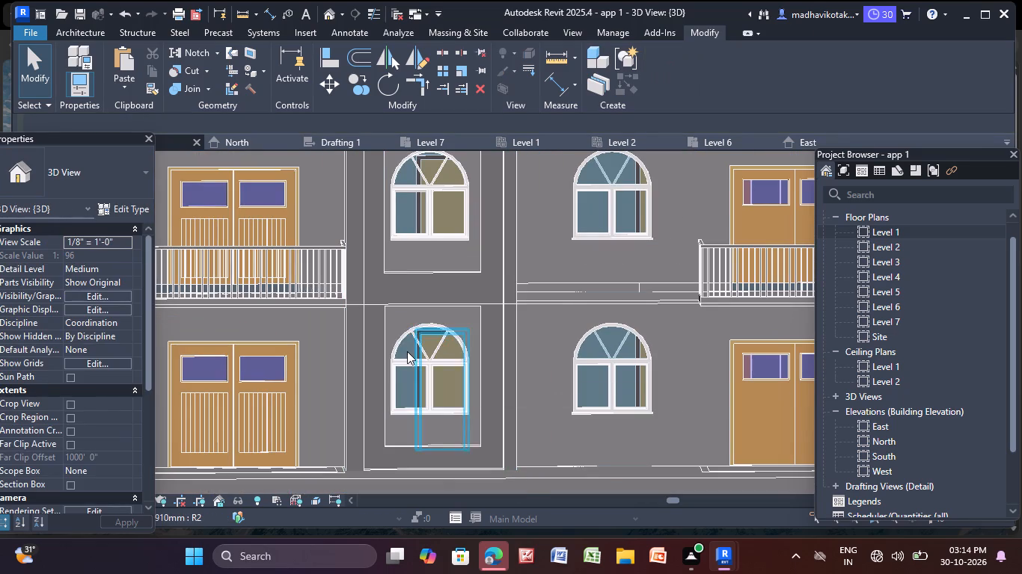
Nudge the left side of the bottom storey's void opening slightly outward and its top edge slightly up towards the floor line.
scroll(407, 351, down, 4)
middle_click(389, 379)
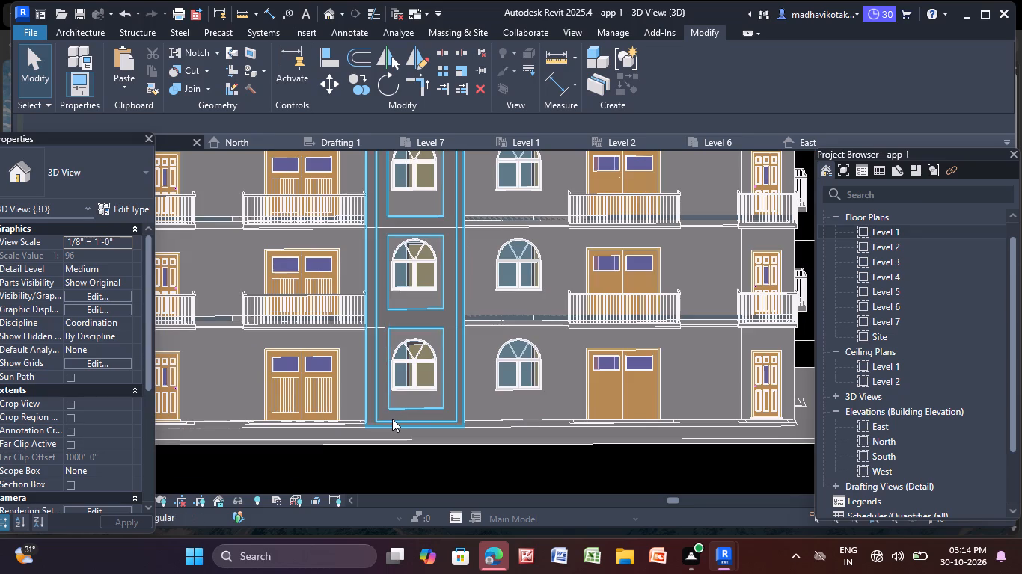
click(390, 414)
scroll(387, 368, up, 4)
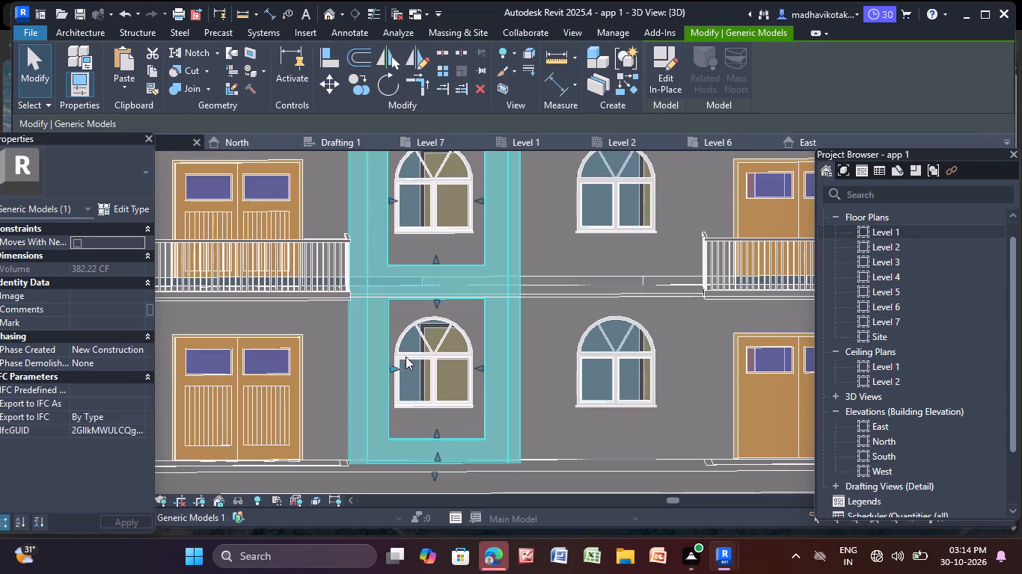
scroll(400, 361, up, 2)
click(386, 371)
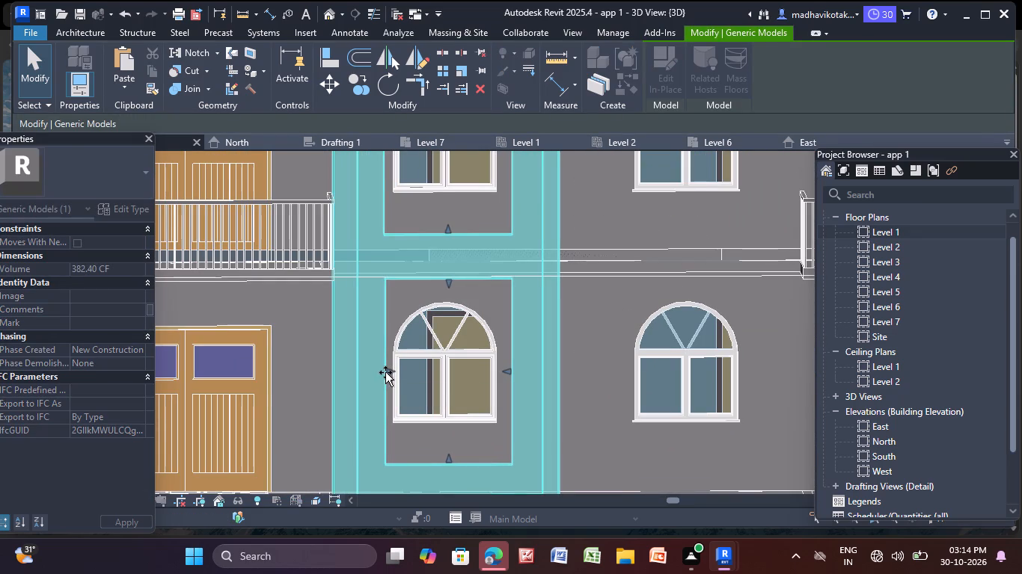
click(447, 278)
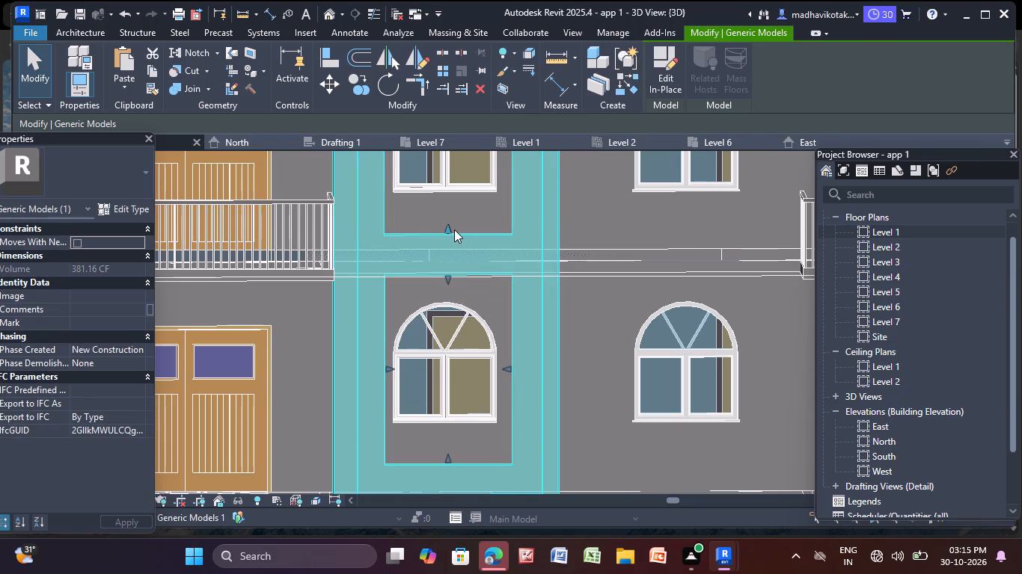
Lower the bottom edge of the fifth-from-top storey's void opening to just above the slab below its window.
drag(449, 231, 452, 246)
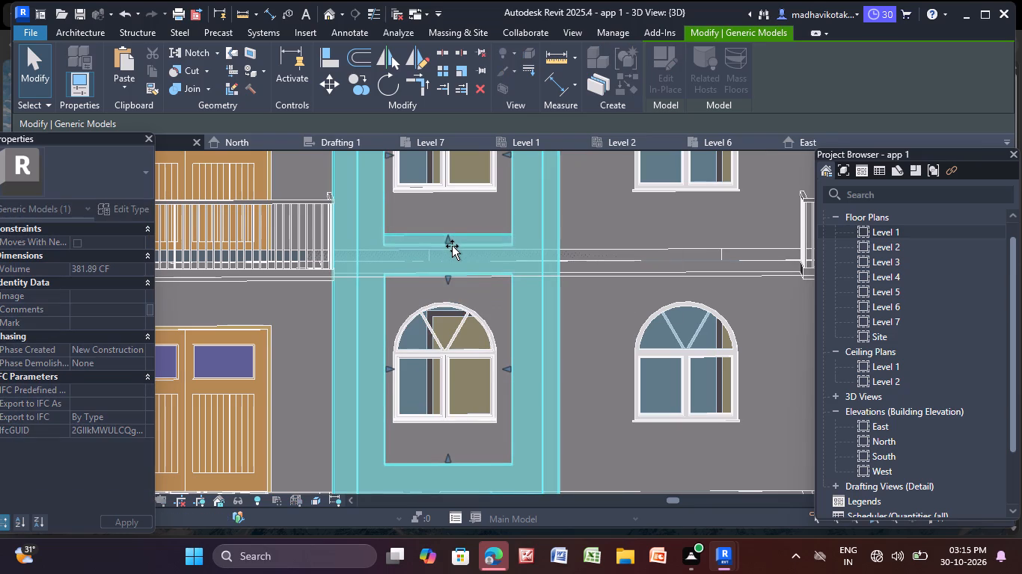
drag(452, 246, 452, 247)
key(Escape)
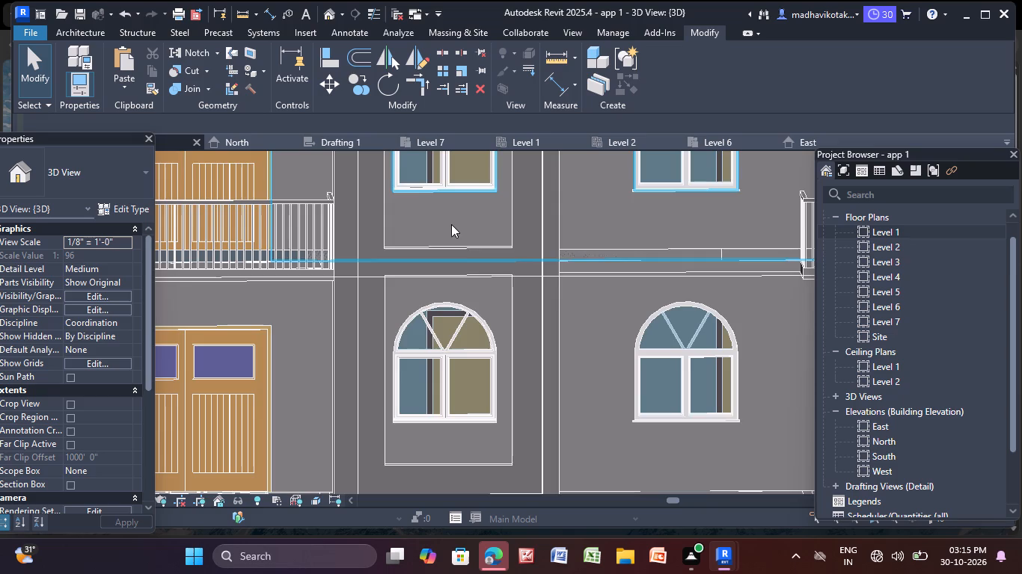
Examine the arched-window bay's openings across all storeys and the recessed facade from several 3D viewpoints.
scroll(477, 294, down, 4)
middle_drag(468, 320, 440, 239)
middle_drag(443, 264, 425, 413)
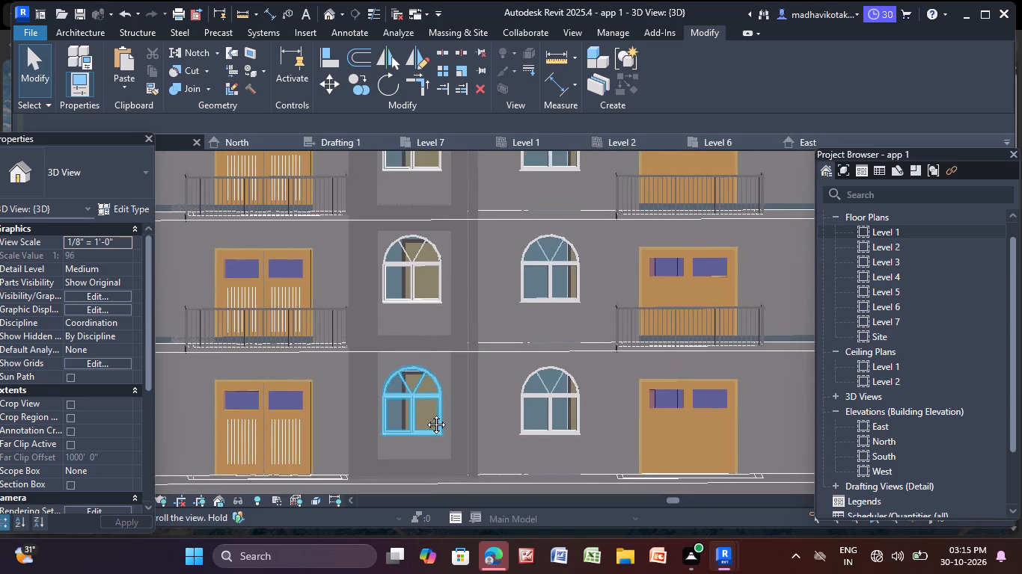
middle_drag(425, 413, 420, 451)
scroll(391, 287, down, 8)
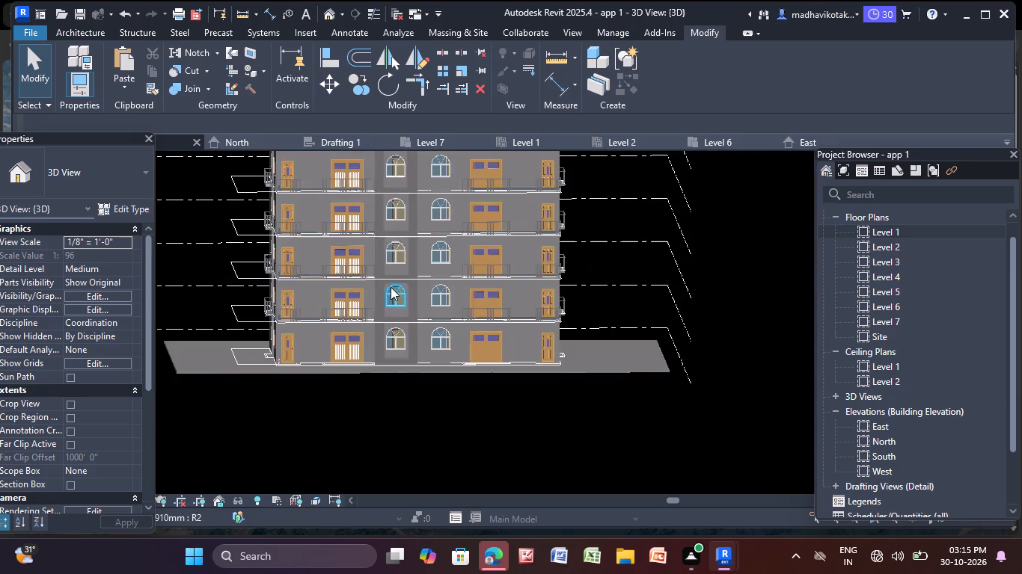
middle_drag(398, 307, 387, 435)
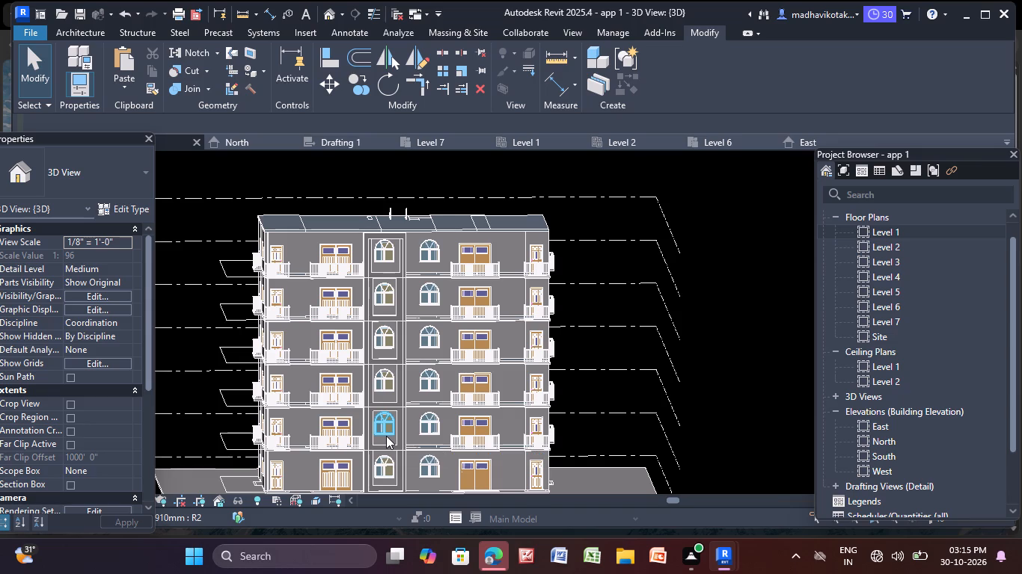
scroll(468, 482, down, 2)
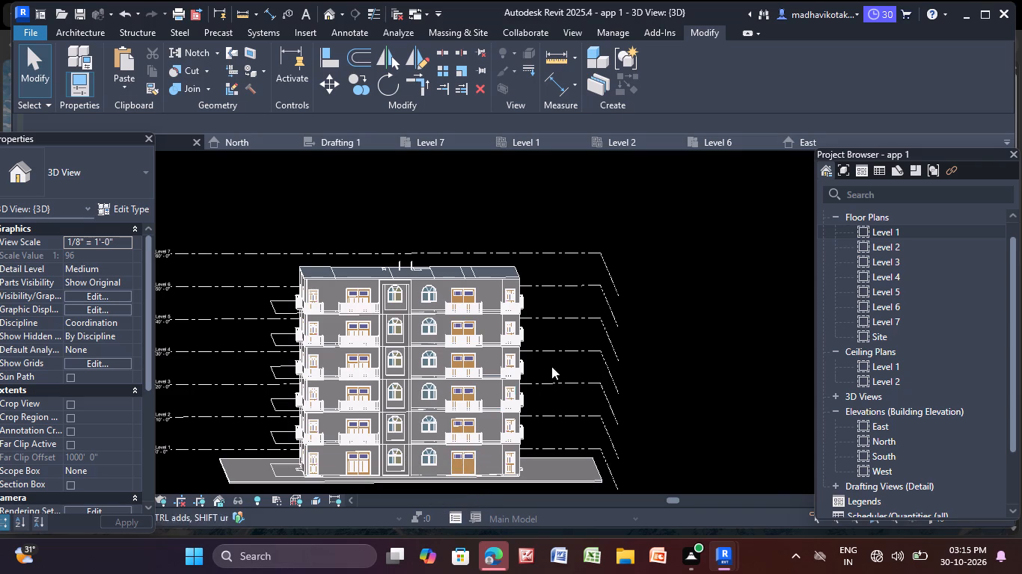
shift+middle_drag(568, 329, 494, 415)
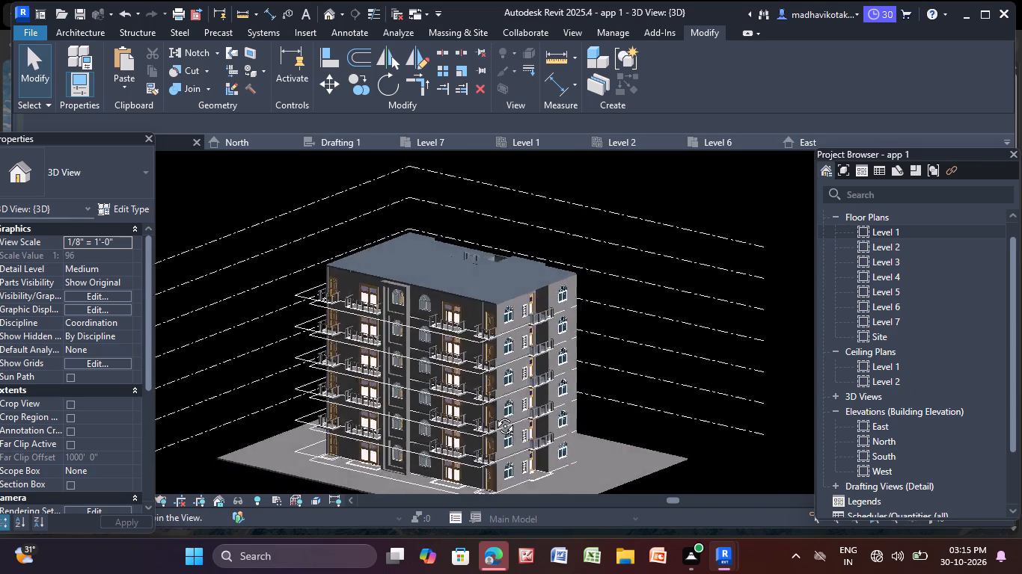
shift+middle_drag(494, 415, 569, 324)
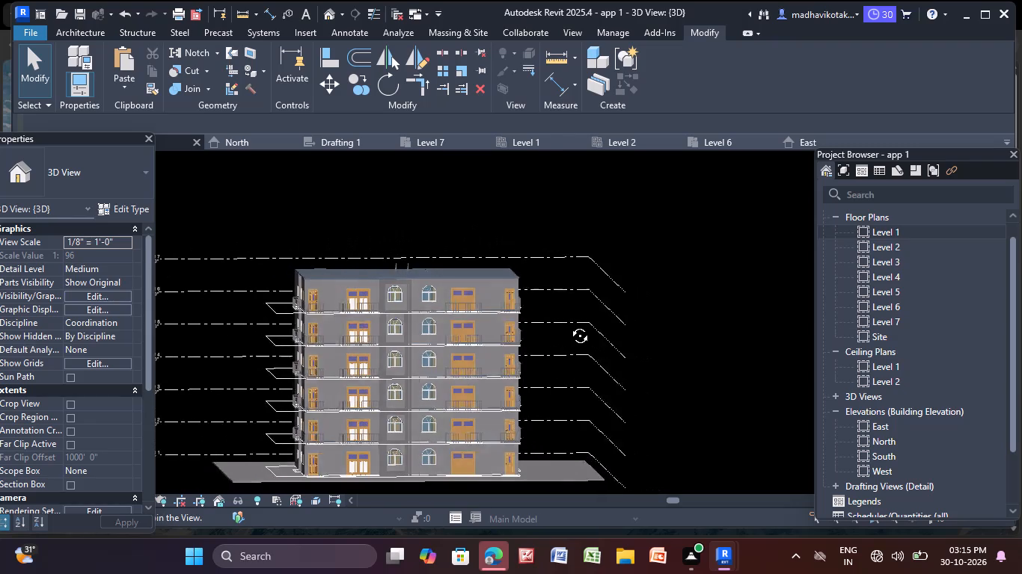
shift+middle_drag(569, 324, 557, 332)
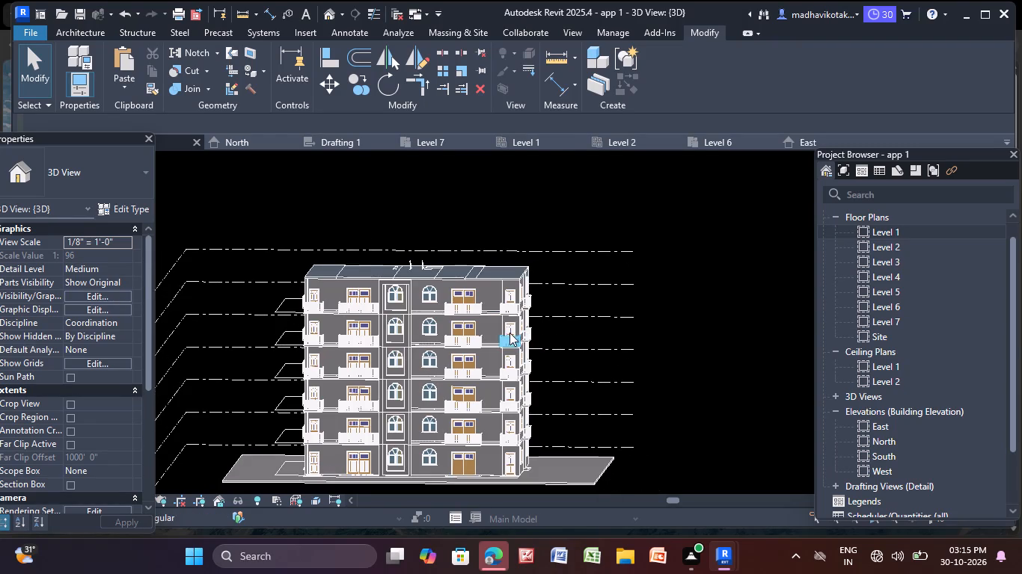
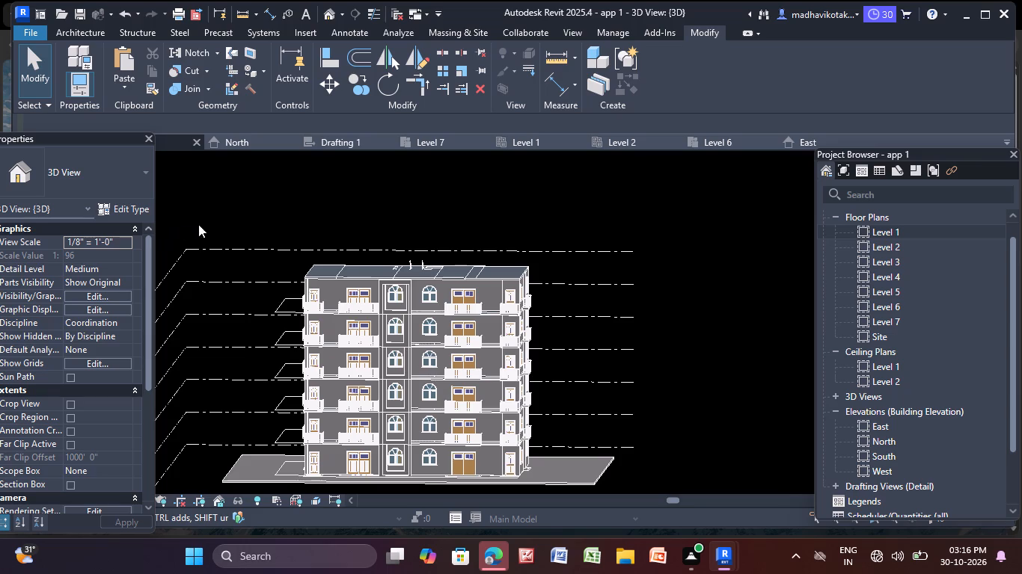
Pull the right side of the top storey's void opening inward, in line with the opening below.
scroll(400, 354, up, 5)
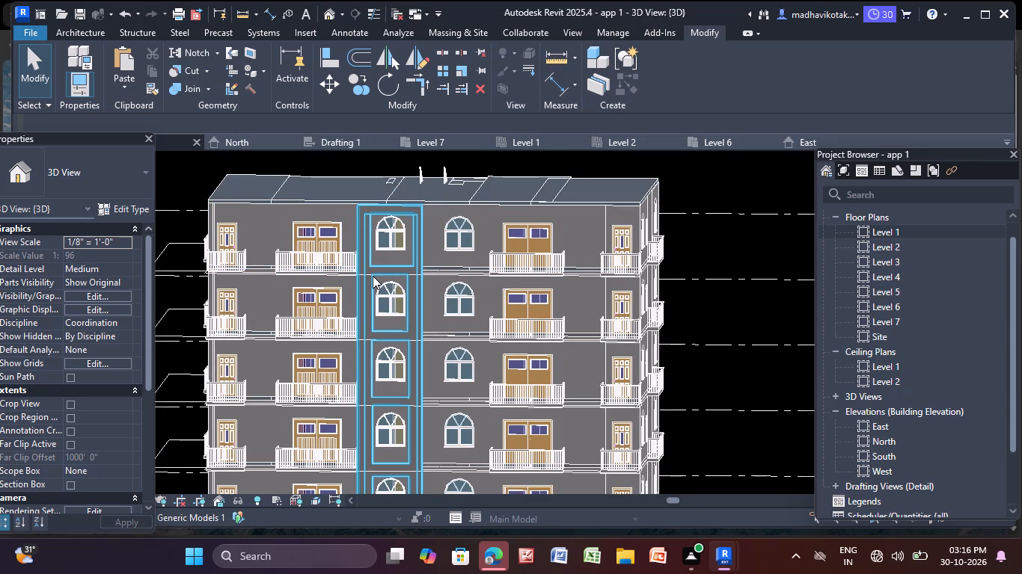
click(373, 276)
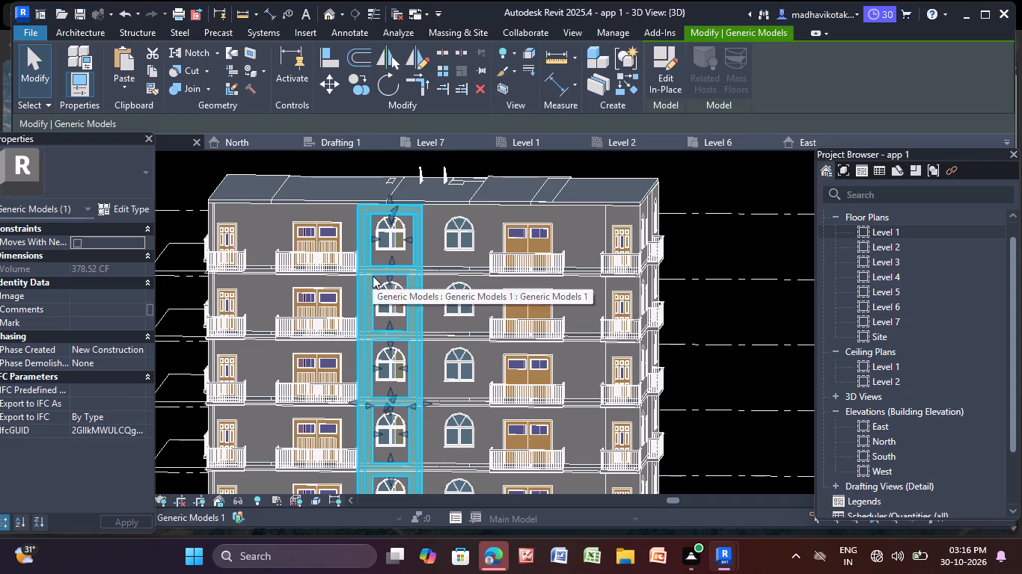
shift+middle_click(648, 347)
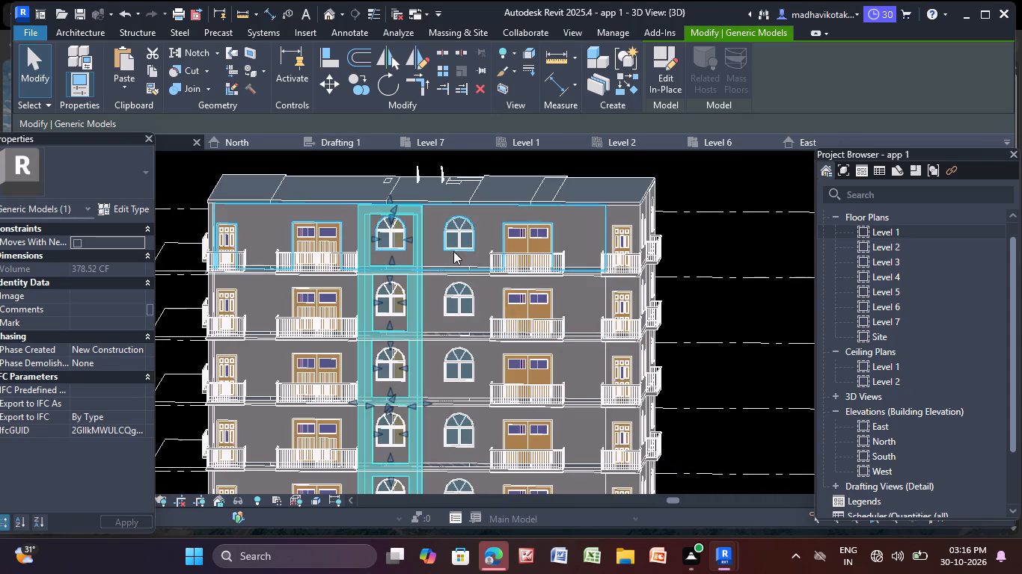
scroll(406, 232, up, 9)
middle_drag(425, 260, 433, 307)
scroll(430, 306, up, 2)
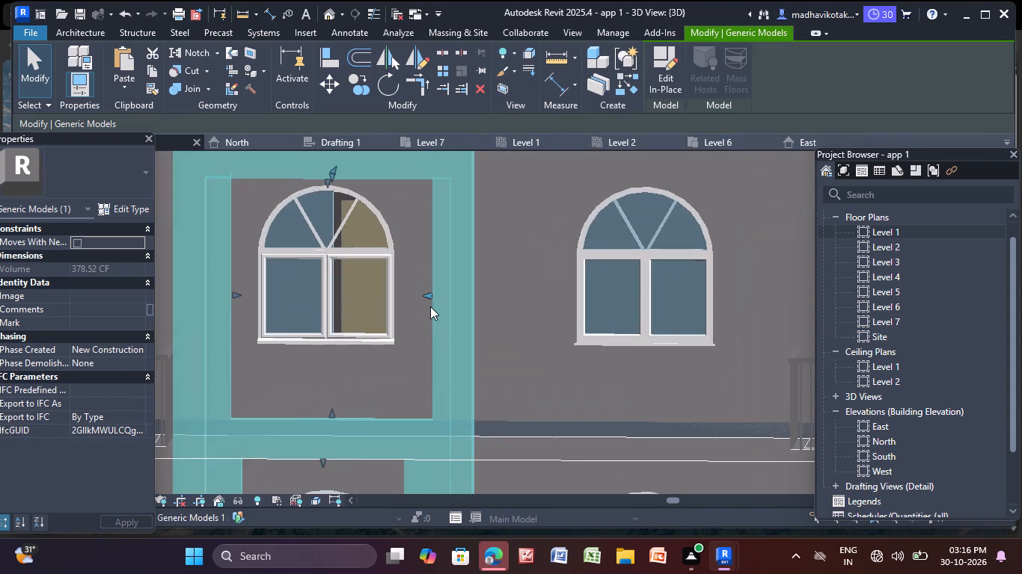
drag(427, 297, 417, 295)
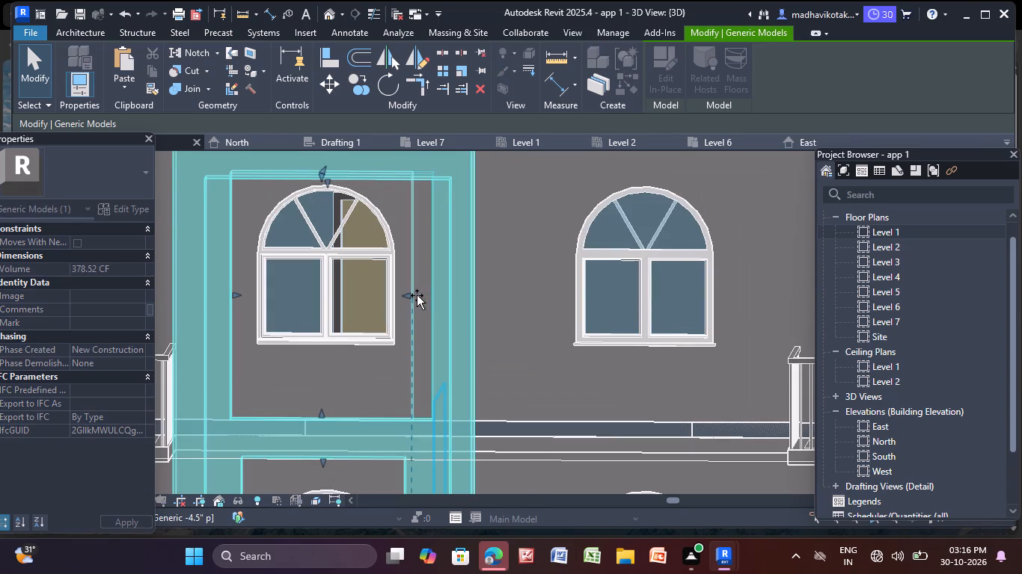
drag(417, 295, 408, 292)
drag(408, 292, 406, 291)
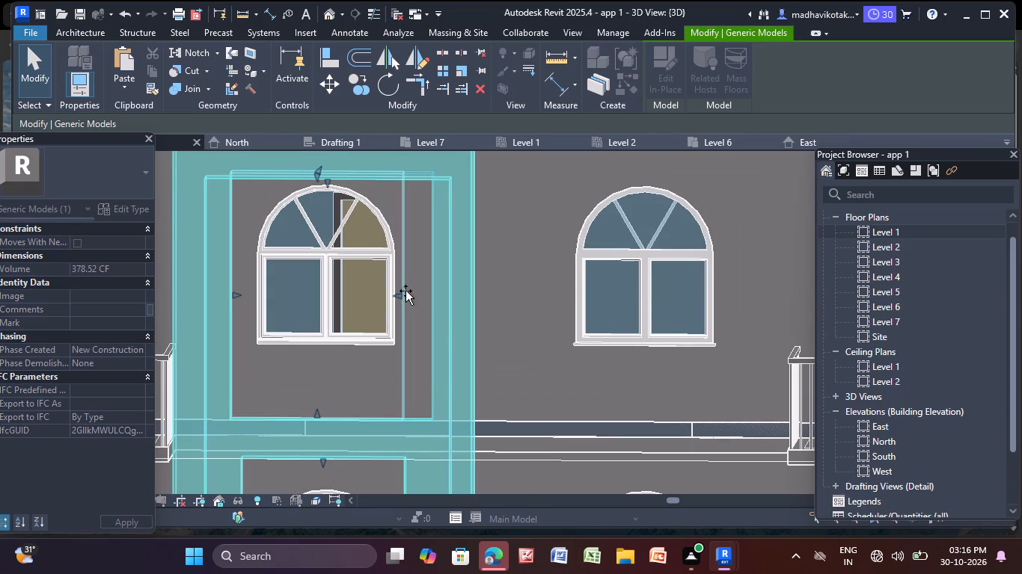
drag(406, 291, 402, 290)
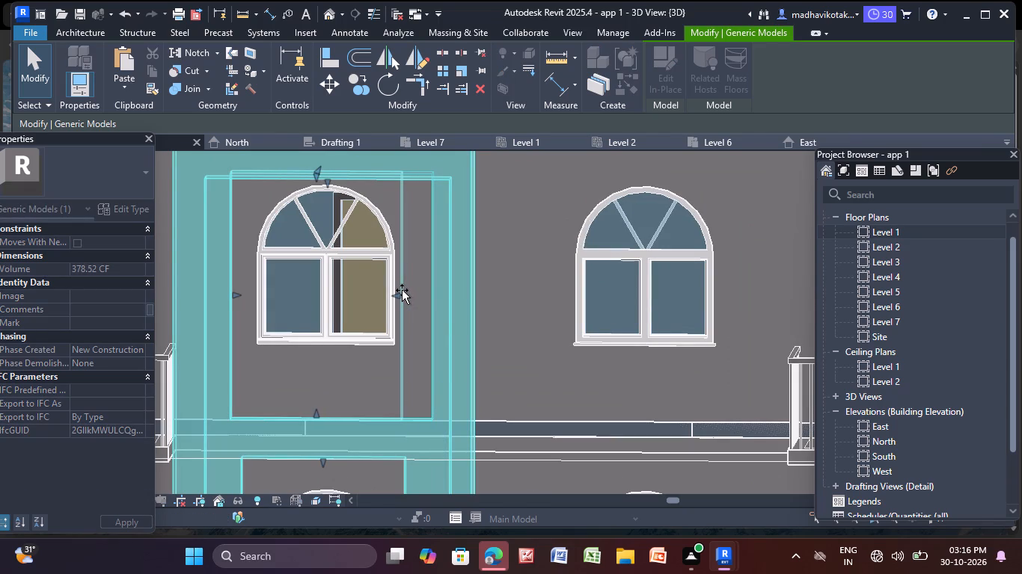
drag(402, 290, 406, 291)
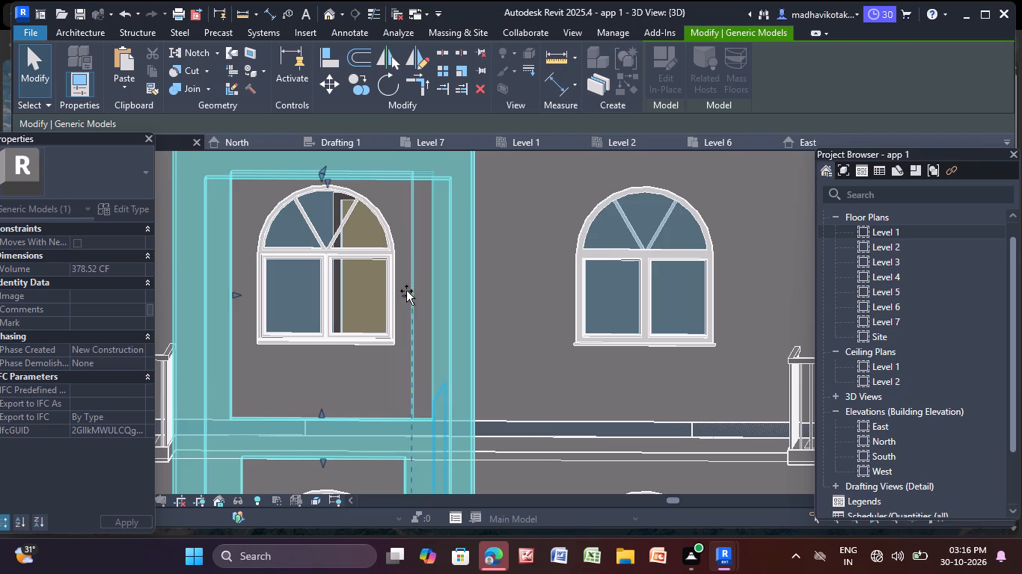
drag(406, 291, 405, 291)
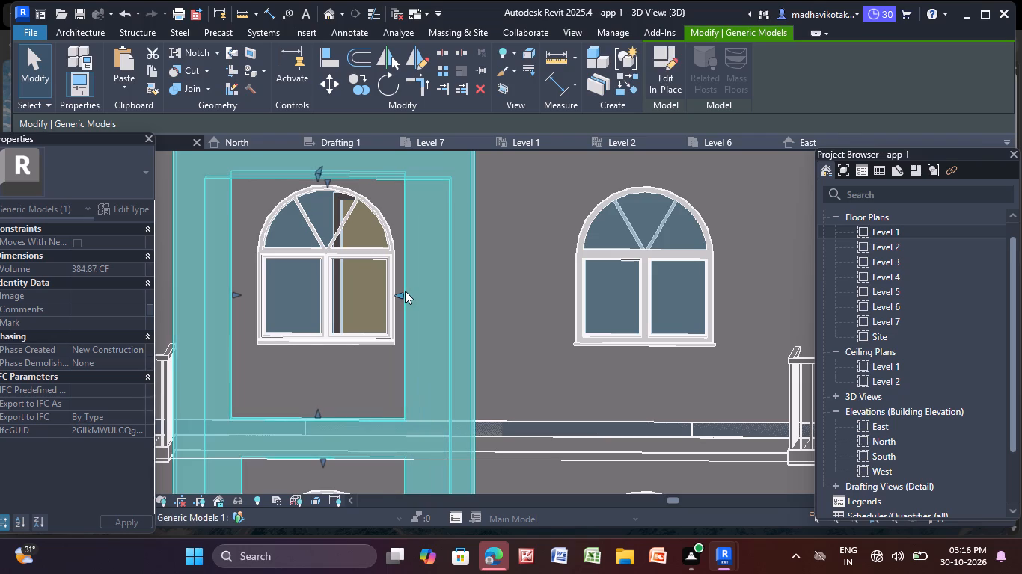
key(Escape)
Nudge the right side of the top storey's void opening slightly back outward from the window.
scroll(418, 330, down, 5)
middle_drag(469, 342, 470, 340)
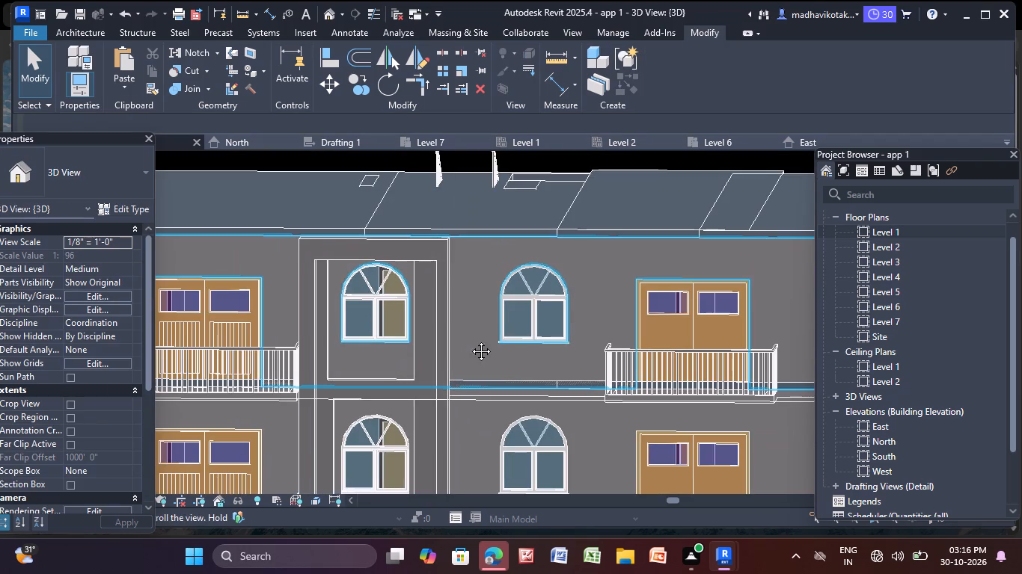
middle_drag(470, 340, 502, 303)
click(457, 294)
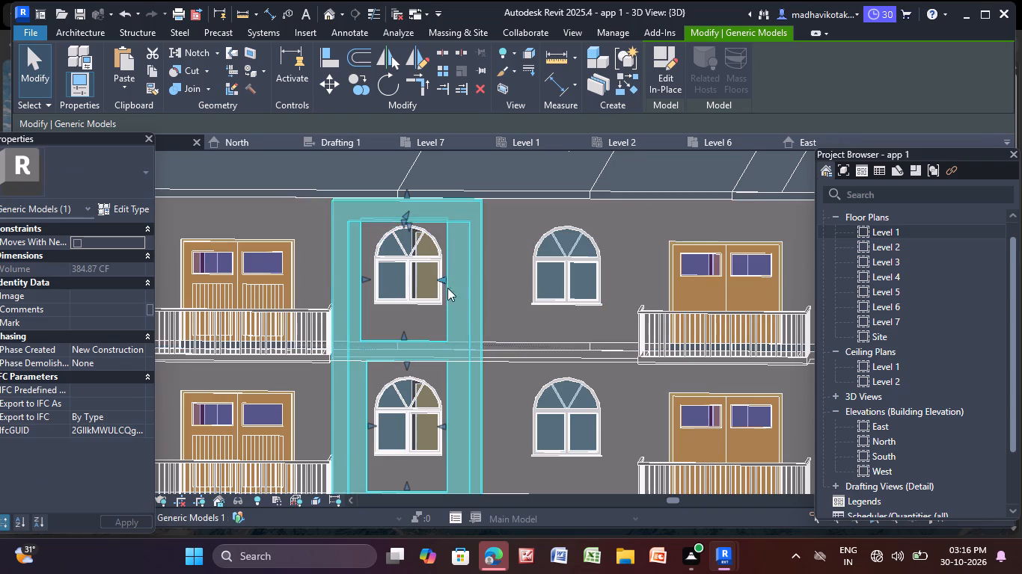
drag(441, 278, 445, 280)
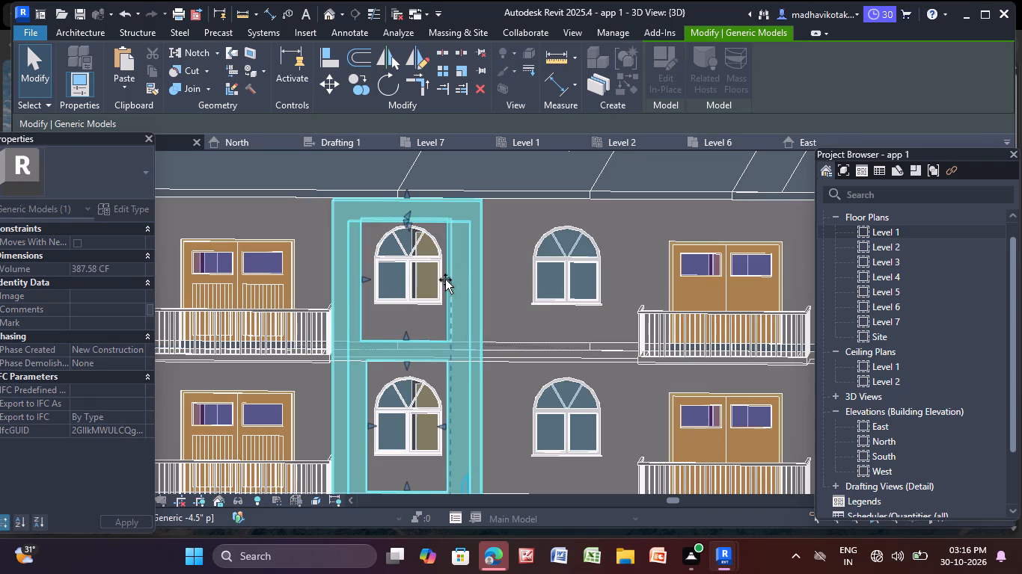
drag(445, 280, 453, 280)
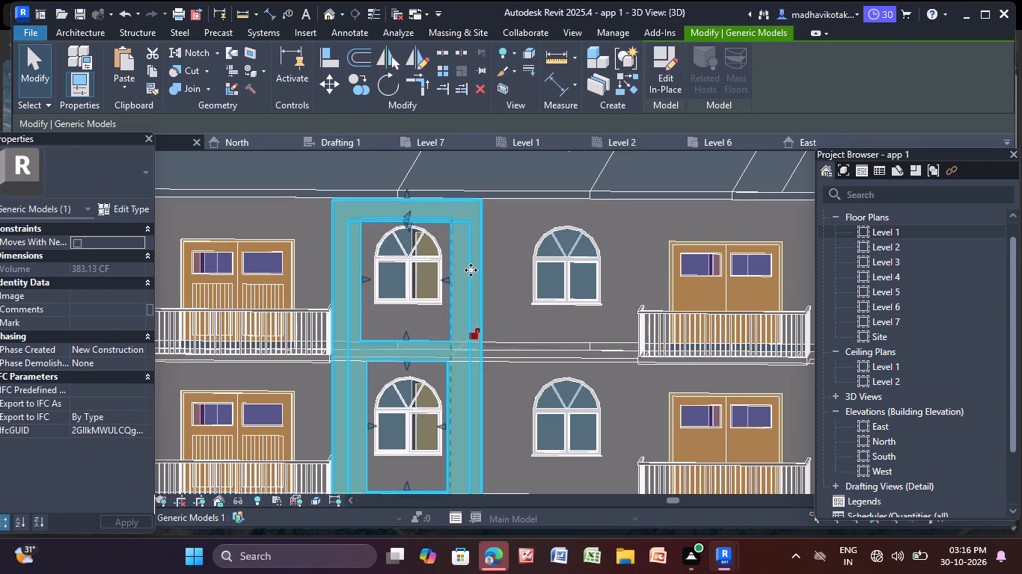
key(Escape)
Raise the top edge of the block's larger rectangular recess above the top storey's window opening, towards the block's top.
click(422, 212)
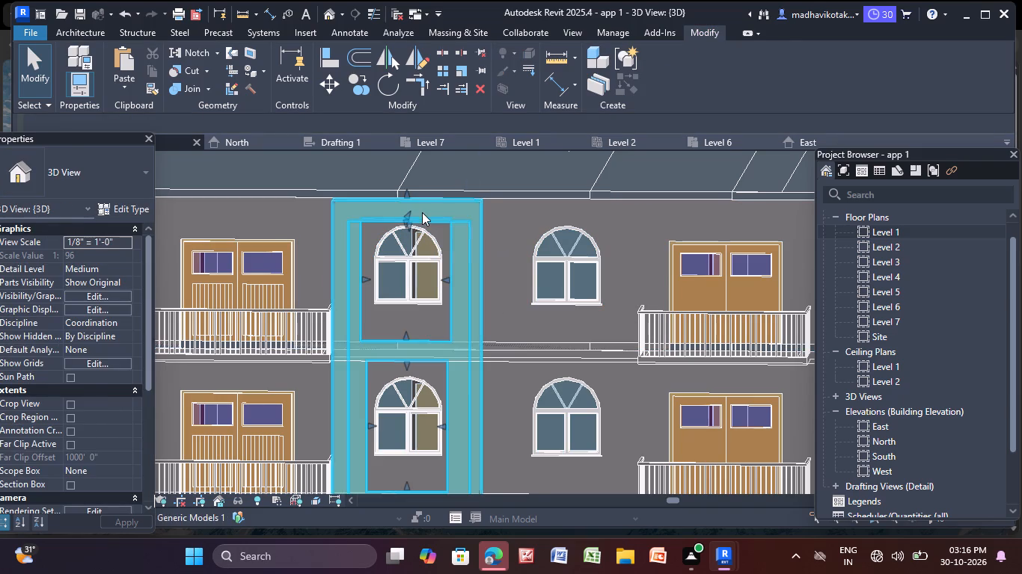
middle_drag(422, 212, 423, 271)
scroll(406, 265, up, 10)
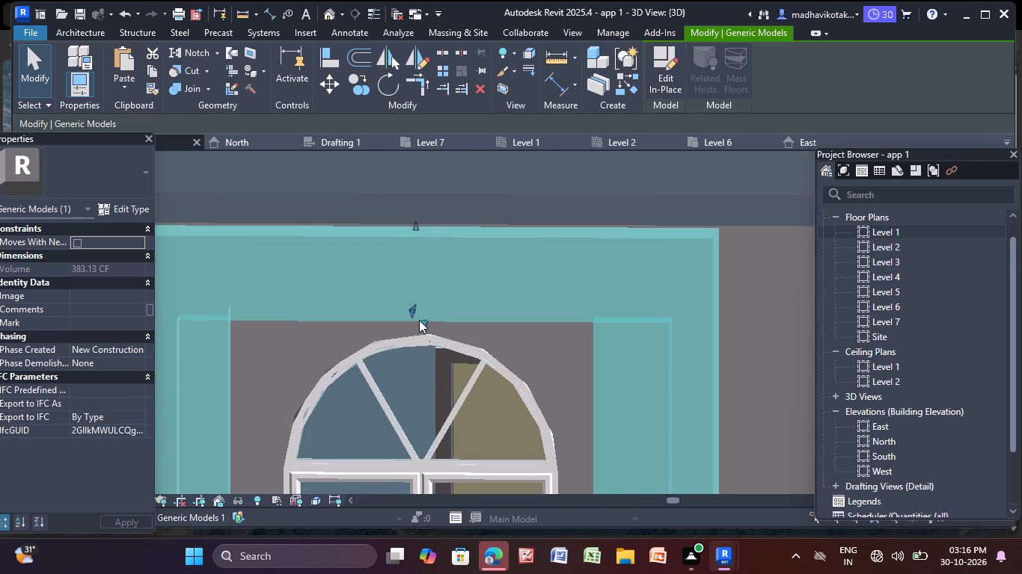
drag(424, 320, 435, 284)
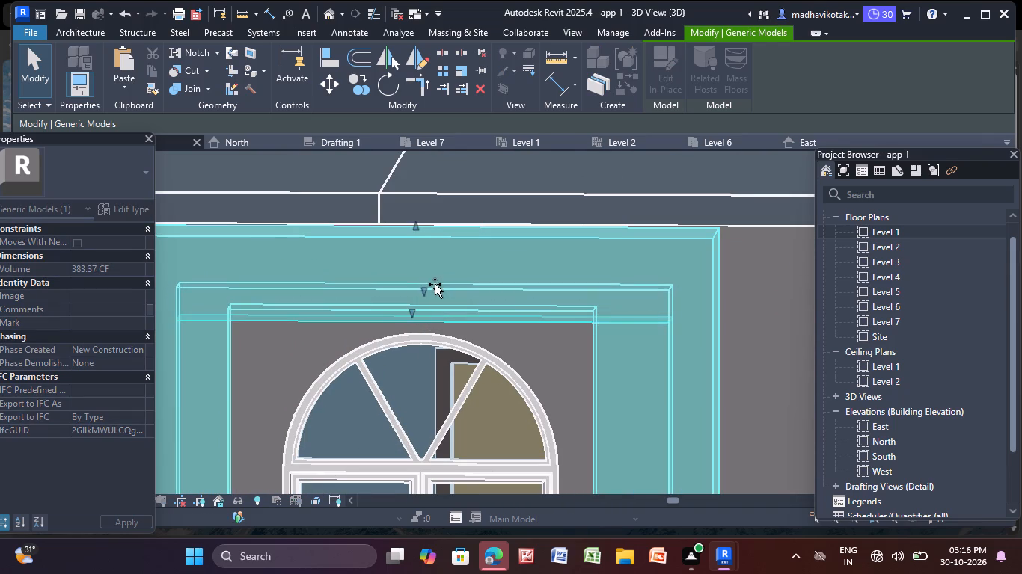
drag(435, 284, 432, 271)
key(Escape)
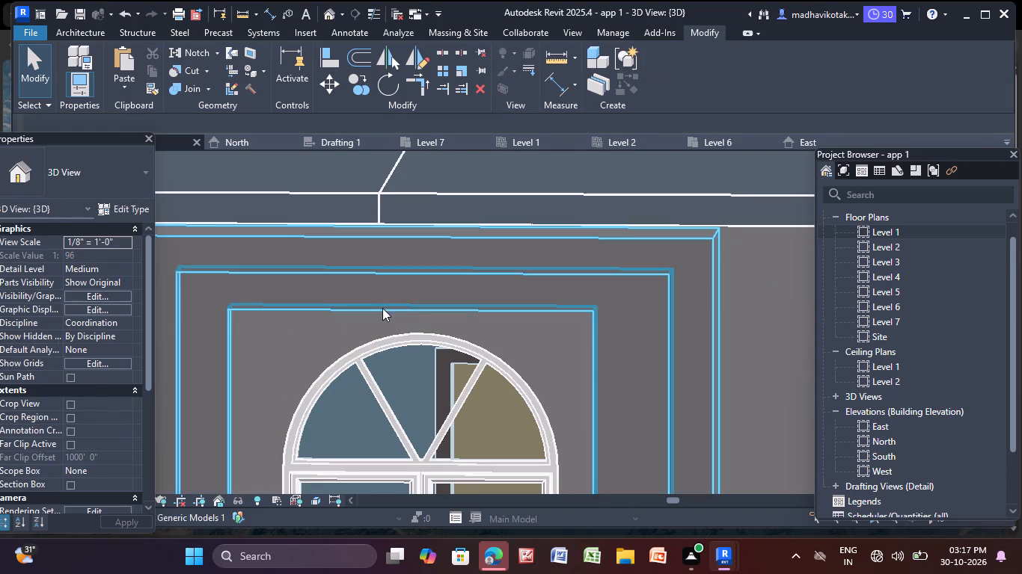
Extend the right side of the second-from-top storey's void opening outward, farther from the window frame.
scroll(382, 308, down, 6)
scroll(426, 371, down, 3)
middle_drag(433, 385, 455, 210)
scroll(452, 272, down, 4)
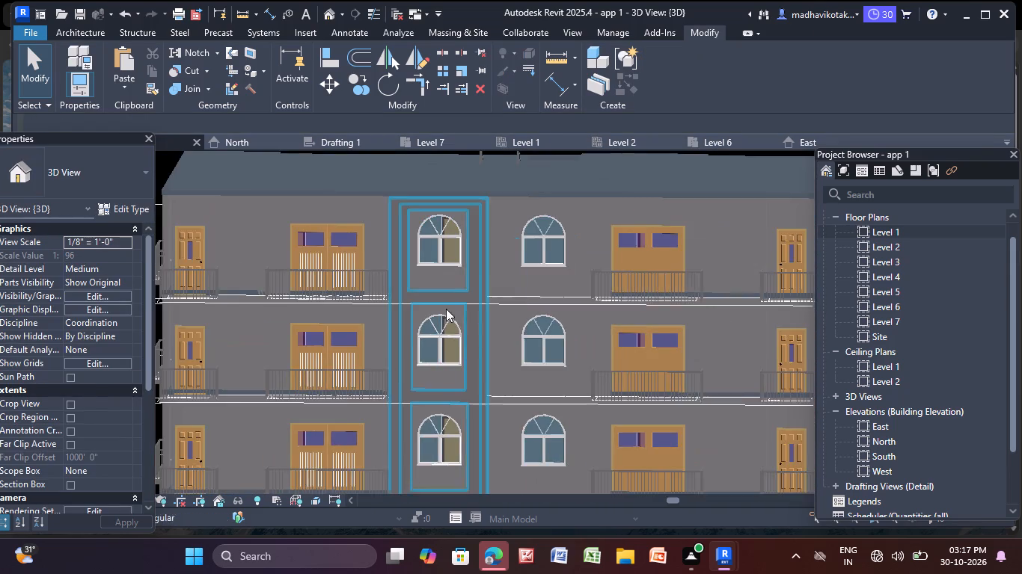
middle_drag(445, 309, 443, 319)
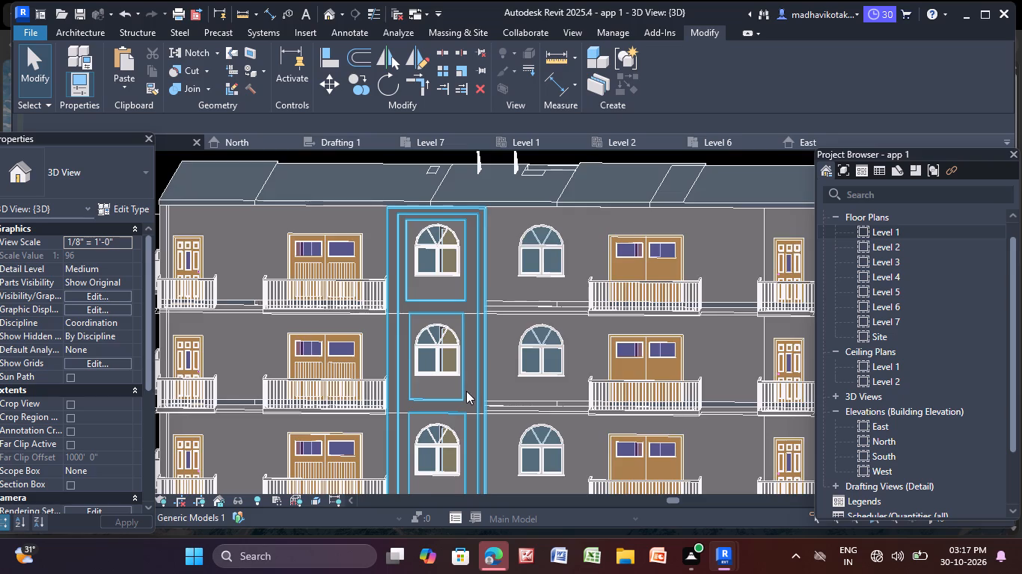
scroll(466, 391, up, 8)
click(470, 367)
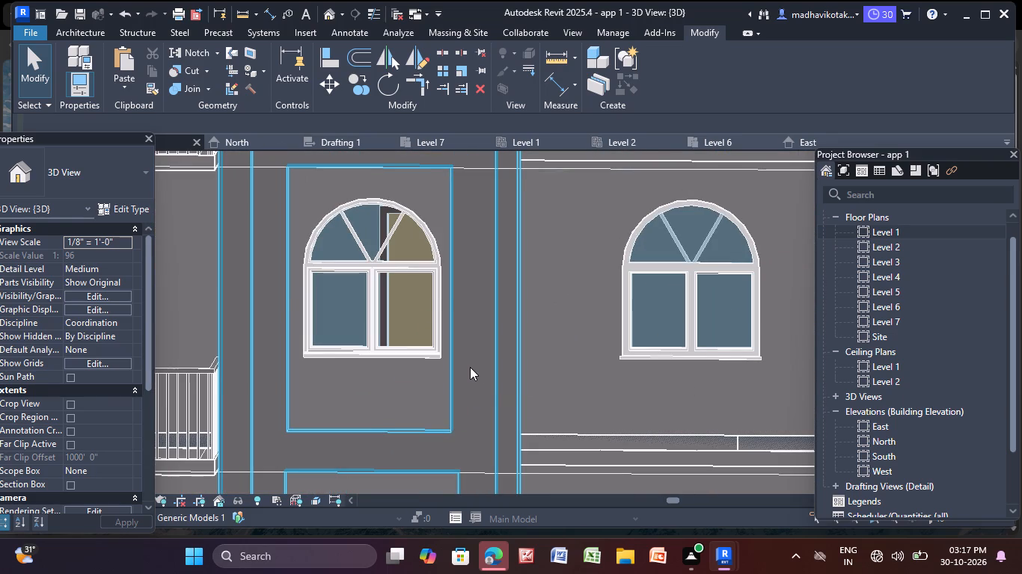
drag(449, 297, 469, 299)
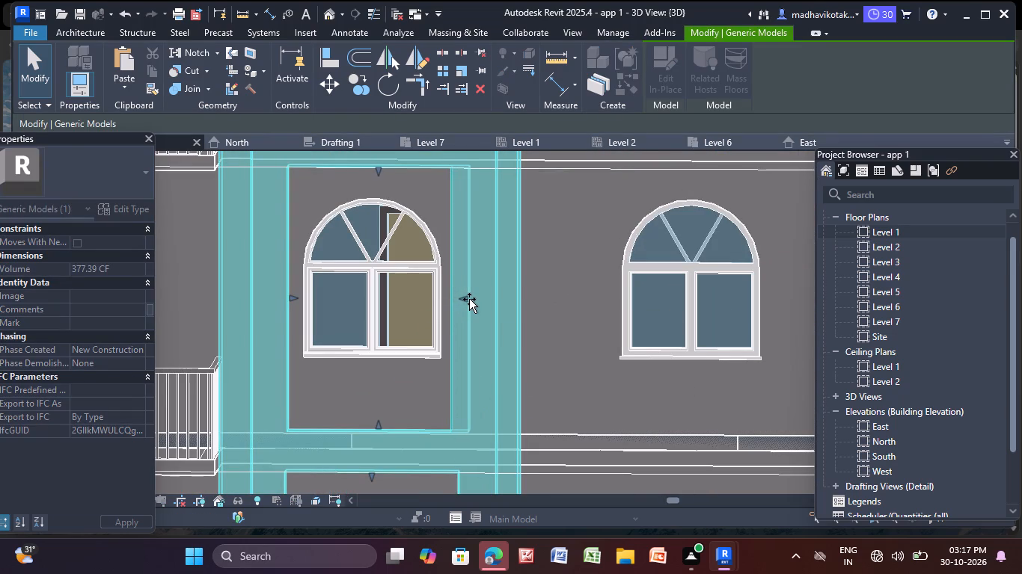
drag(469, 299, 468, 297)
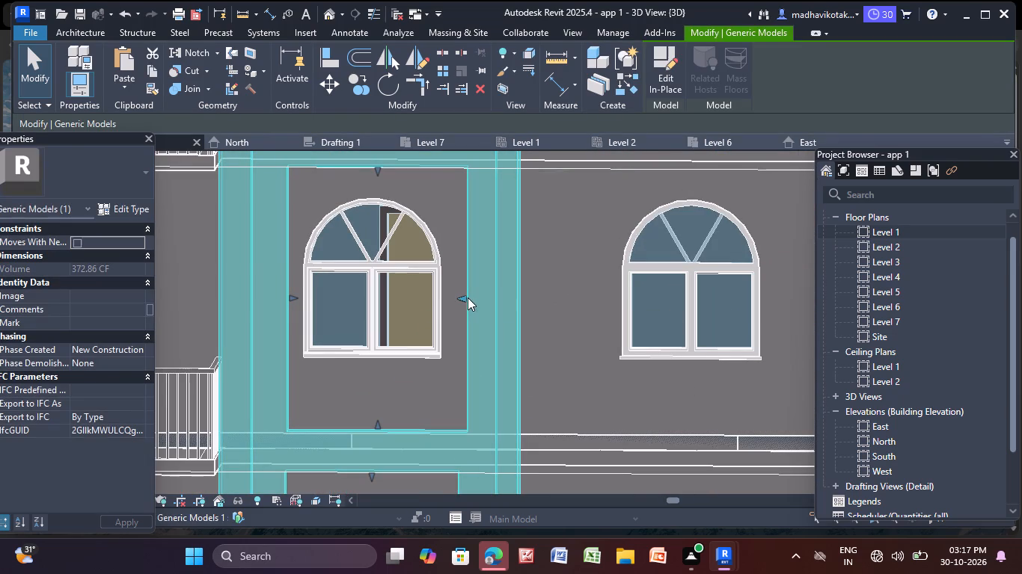
key(Escape)
Extend the right side of the third-from-top storey's void opening outward, in line with the opening above.
scroll(453, 312, down, 7)
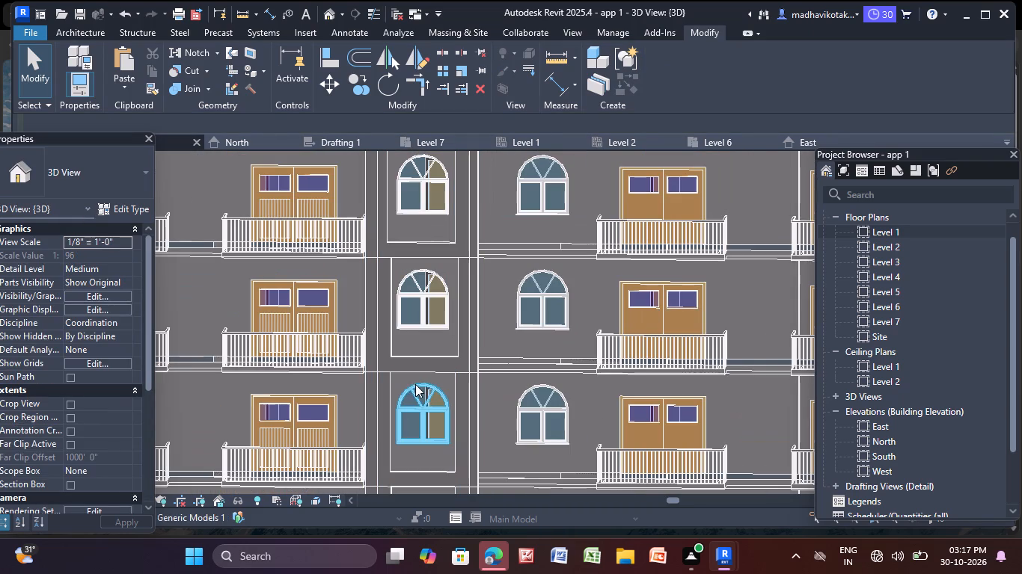
middle_drag(434, 404, 404, 392)
scroll(432, 420, up, 9)
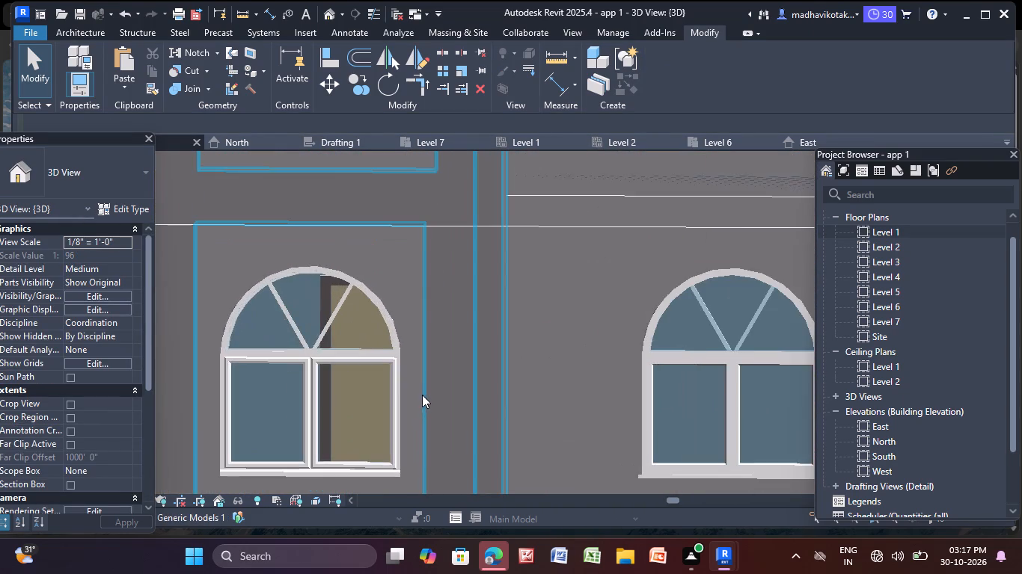
click(426, 392)
drag(420, 395, 438, 397)
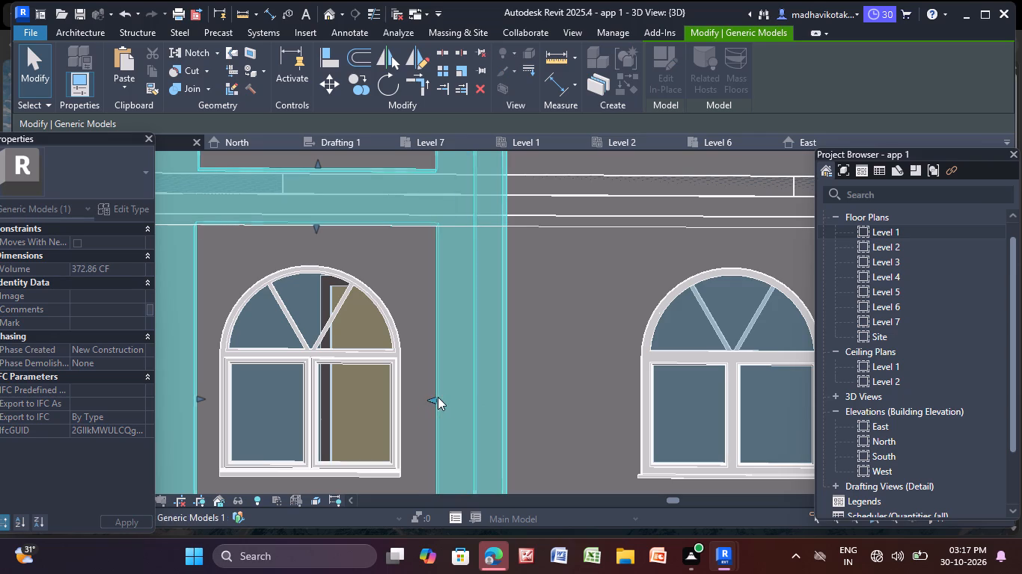
key(Escape)
Extend the right side of the fourth-from-top storey's void opening outward, in line with the opening above.
scroll(434, 395, down, 7)
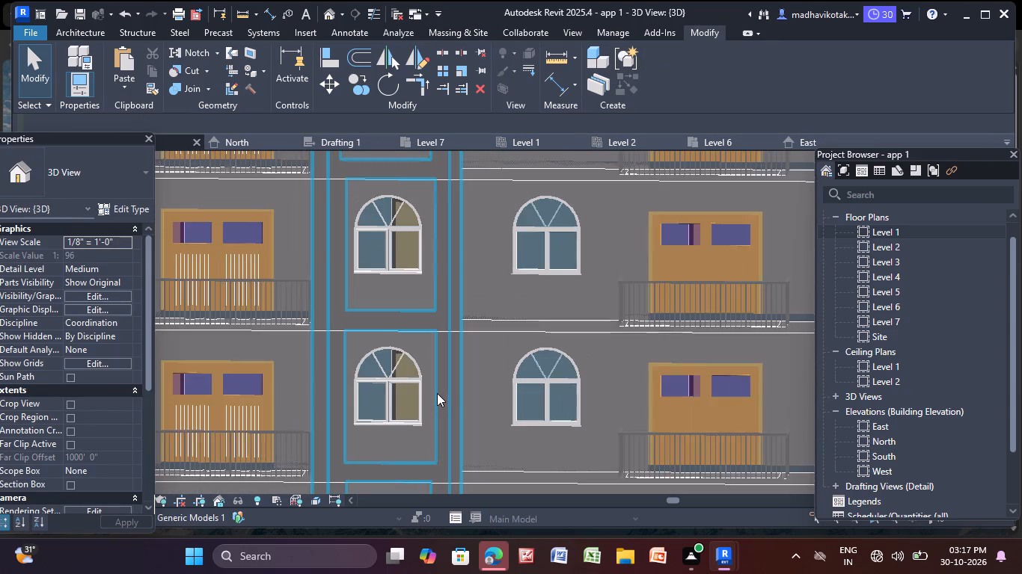
scroll(441, 419, down, 2)
middle_drag(441, 419, 425, 226)
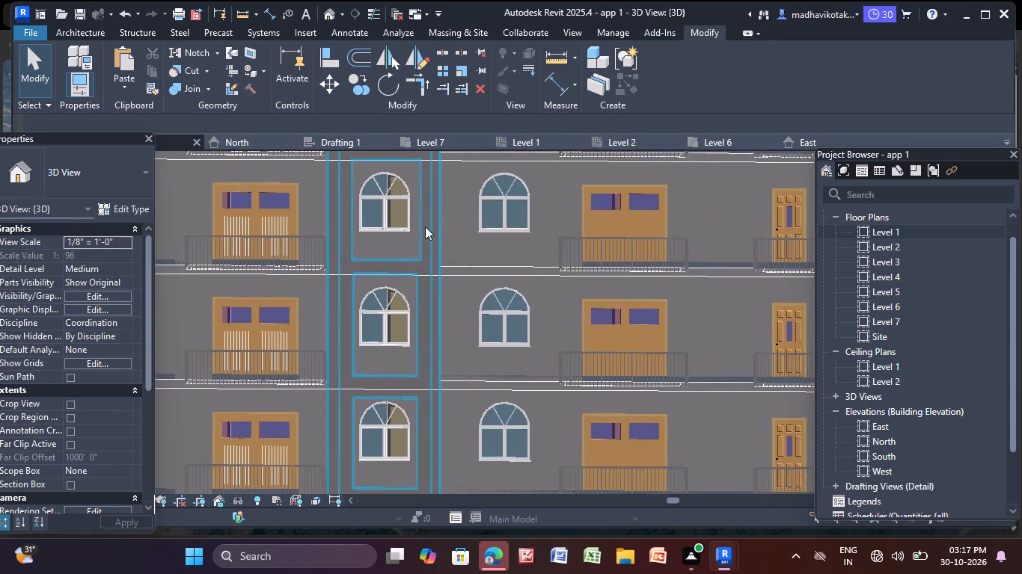
middle_drag(406, 336, 394, 329)
scroll(406, 319, up, 2)
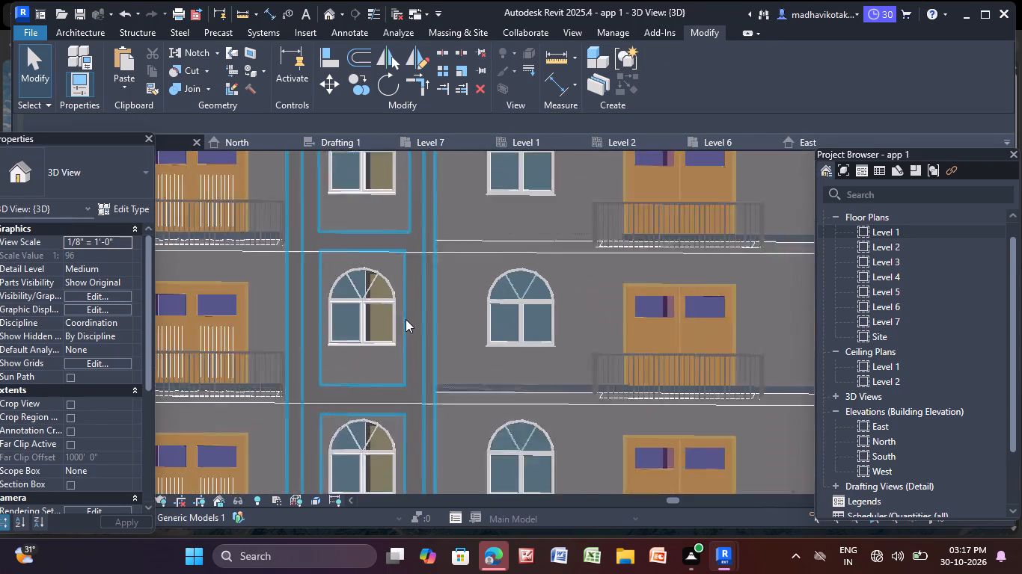
scroll(406, 319, up, 2)
click(406, 318)
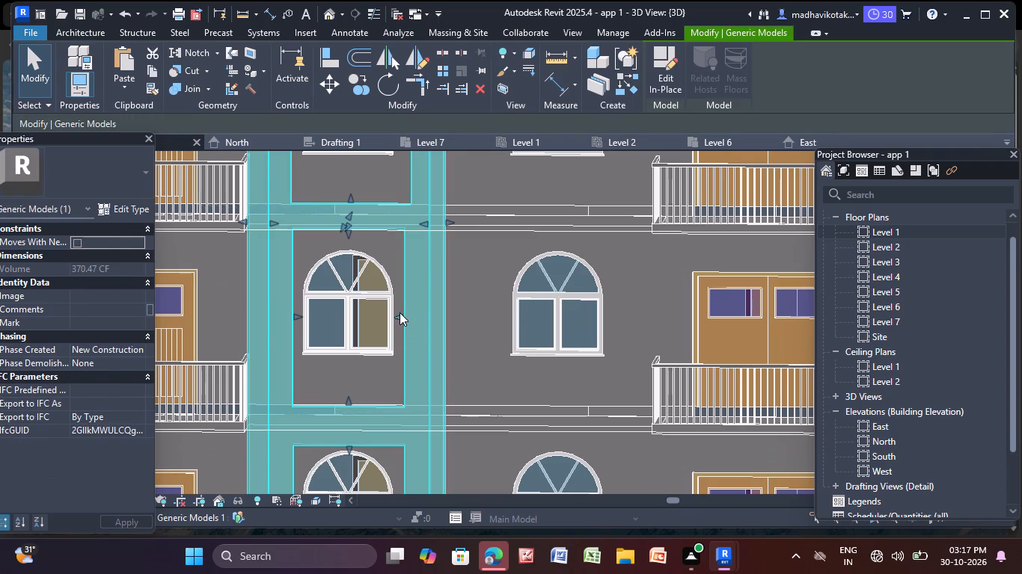
drag(398, 316, 413, 315)
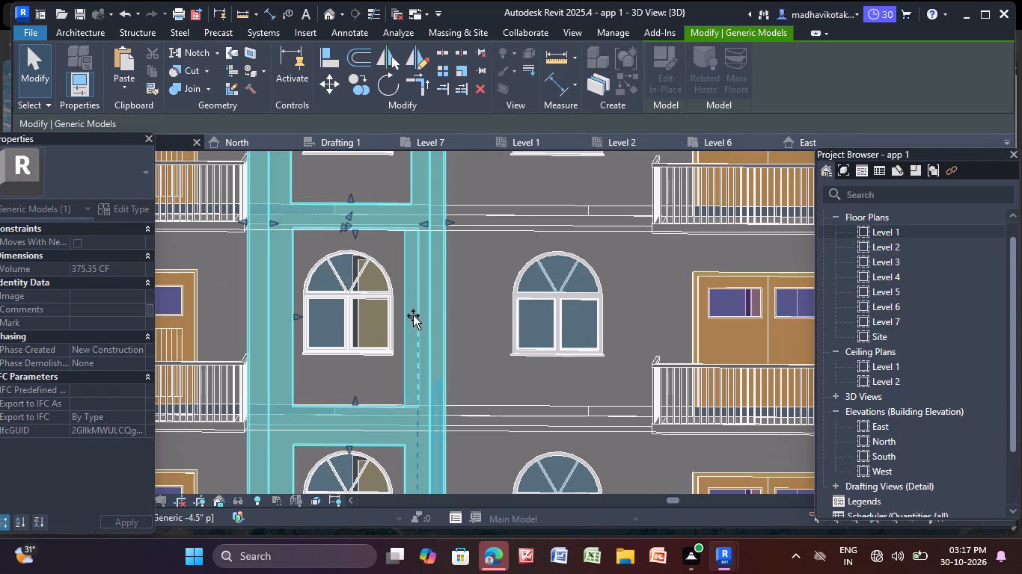
drag(413, 315, 411, 318)
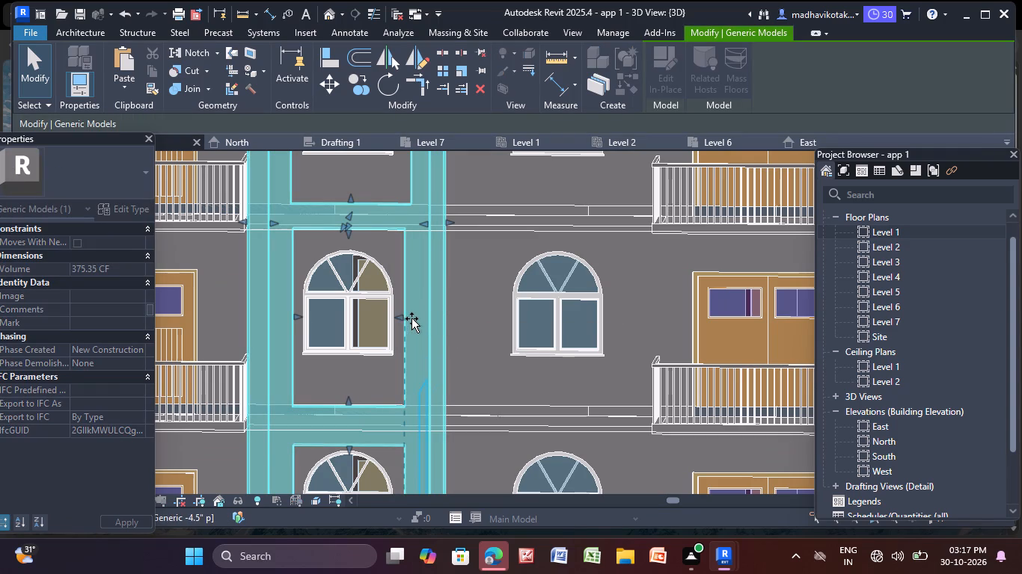
drag(411, 318, 410, 318)
drag(410, 318, 412, 318)
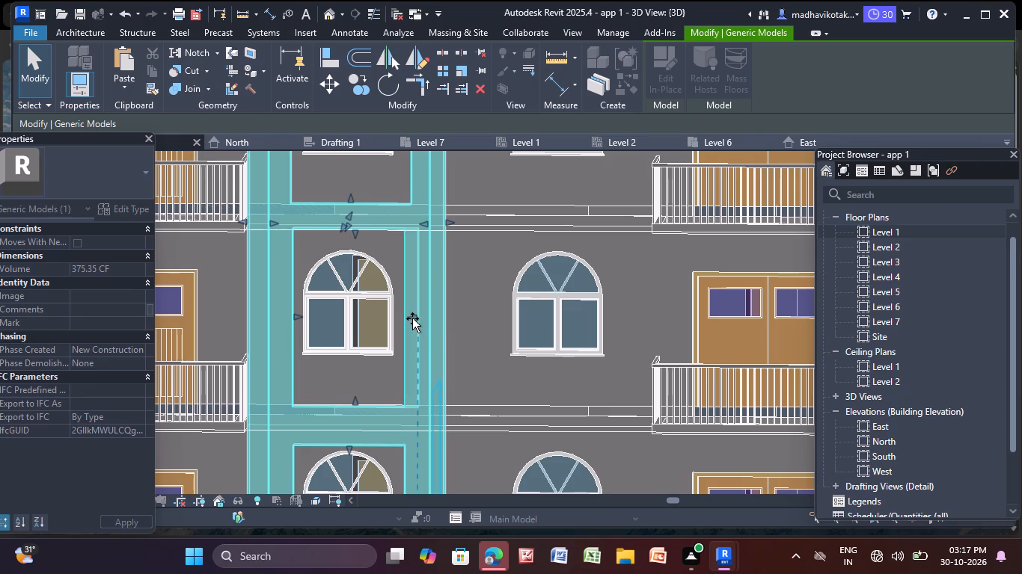
drag(412, 318, 411, 318)
scroll(411, 318, up, 3)
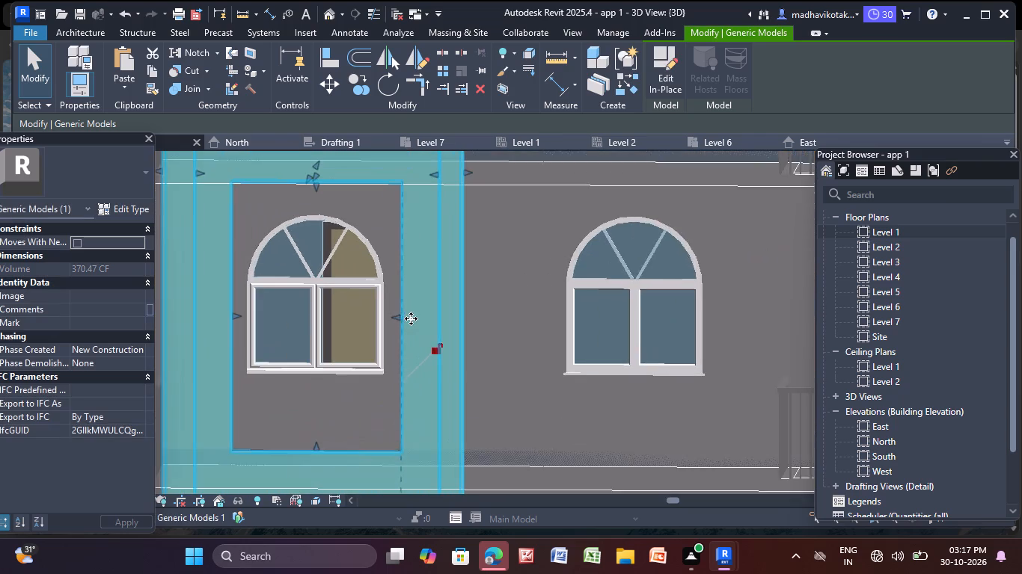
middle_drag(411, 318, 395, 383)
drag(379, 379, 397, 376)
key(Escape)
scroll(397, 376, down, 6)
key(Escape)
key(Escape)
scroll(397, 380, down, 2)
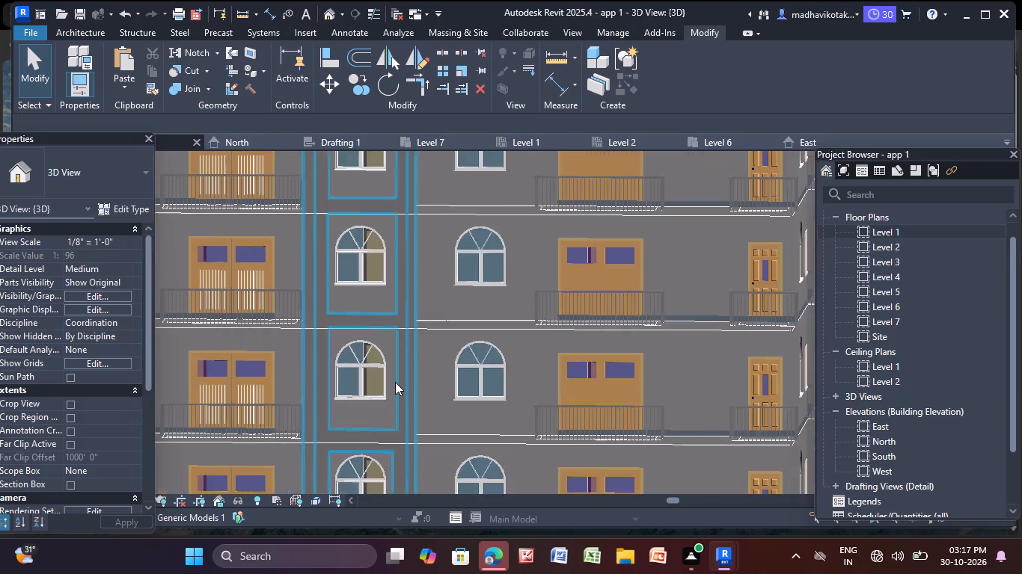
scroll(395, 382, down, 4)
key(Escape)
Extend the right side of the second-from-bottom storey's void opening outward, farther from the window frame and in line with the opening above.
middle_drag(395, 383, 379, 223)
scroll(393, 277, up, 6)
middle_drag(350, 284, 364, 331)
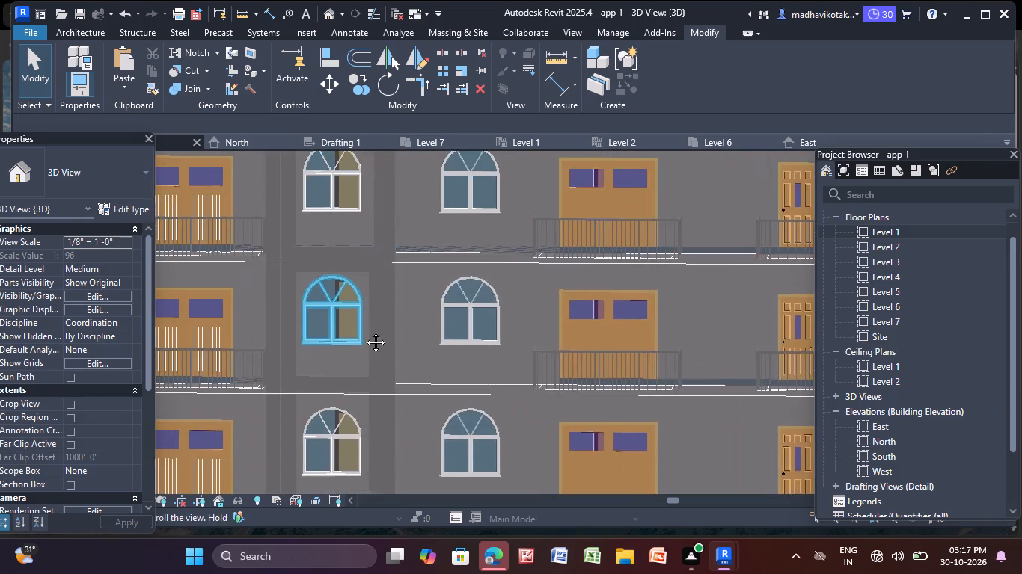
middle_drag(364, 331, 366, 339)
click(373, 342)
middle_drag(373, 342, 367, 366)
scroll(367, 361, up, 3)
drag(365, 357, 377, 354)
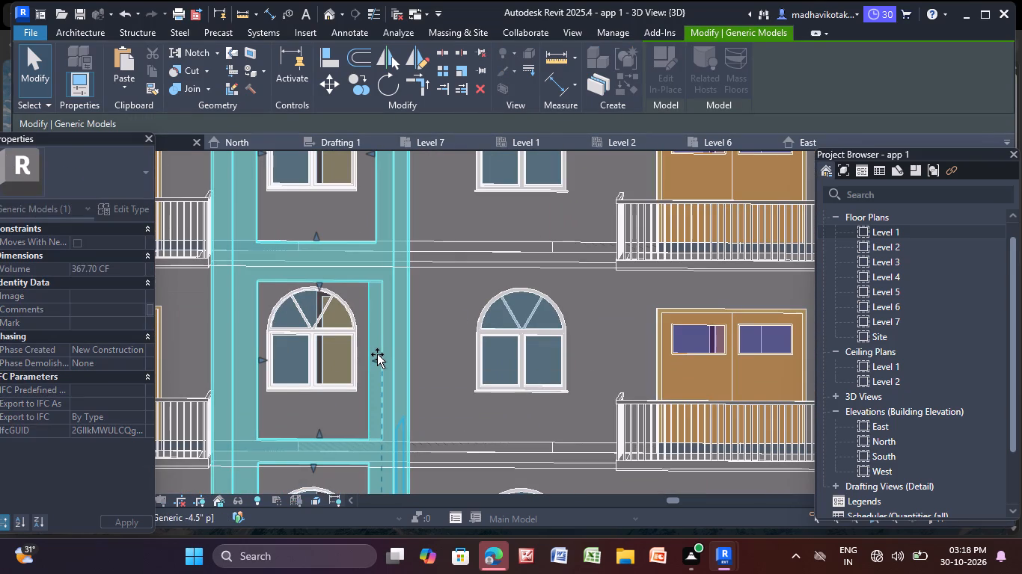
drag(377, 354, 374, 354)
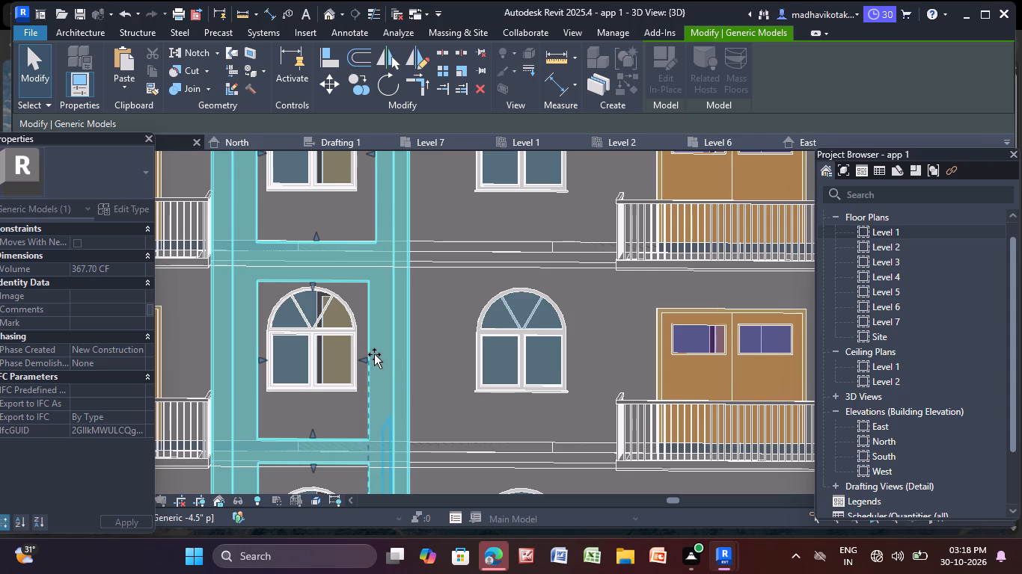
drag(374, 354, 374, 352)
drag(374, 352, 376, 350)
key(Escape)
Extend the right side of the ground storey's void opening outward, in line with the openings above.
scroll(370, 351, down, 4)
middle_drag(367, 358, 306, 158)
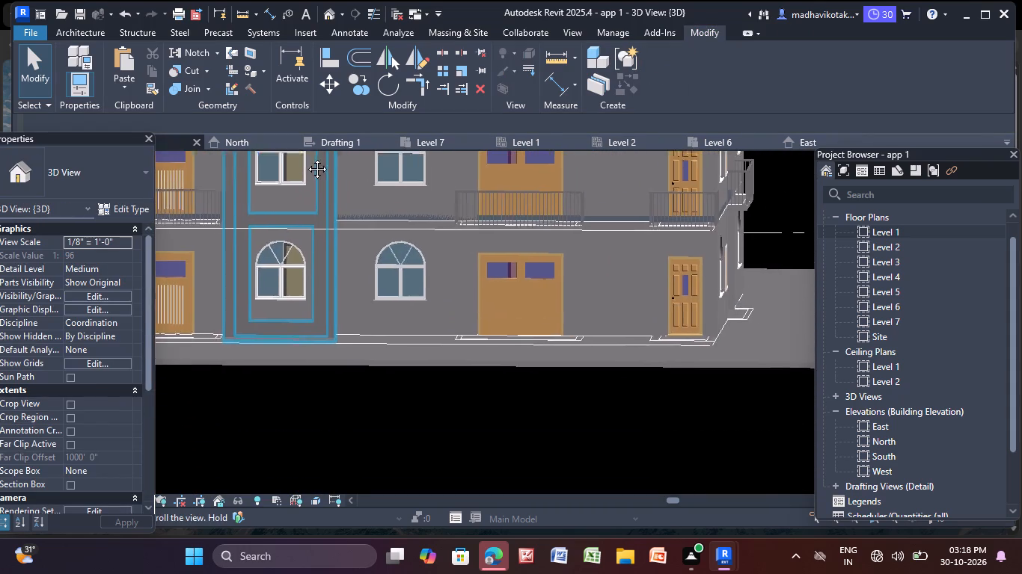
middle_drag(306, 158, 302, 158)
scroll(313, 236, up, 3)
click(304, 256)
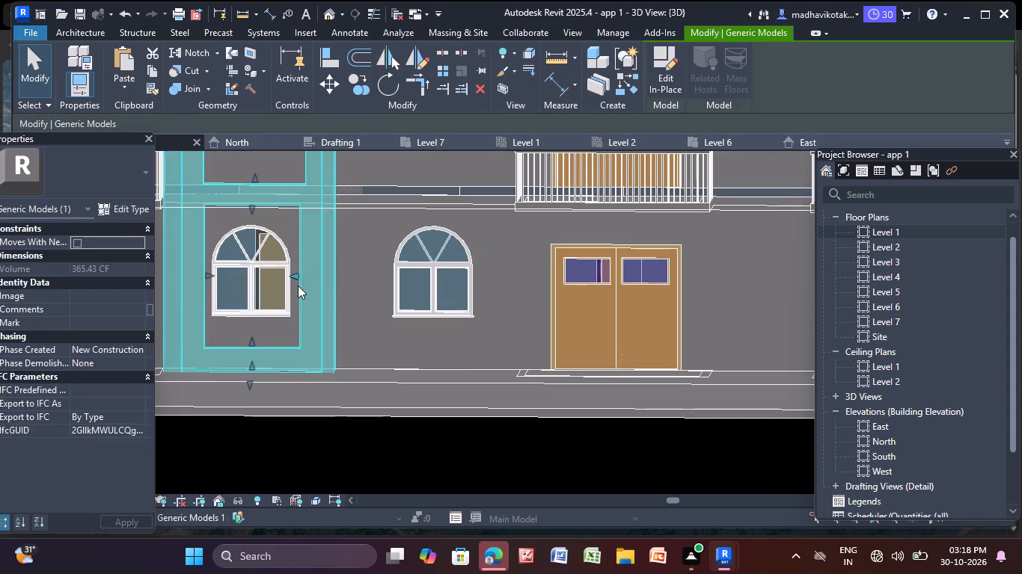
drag(293, 277, 300, 278)
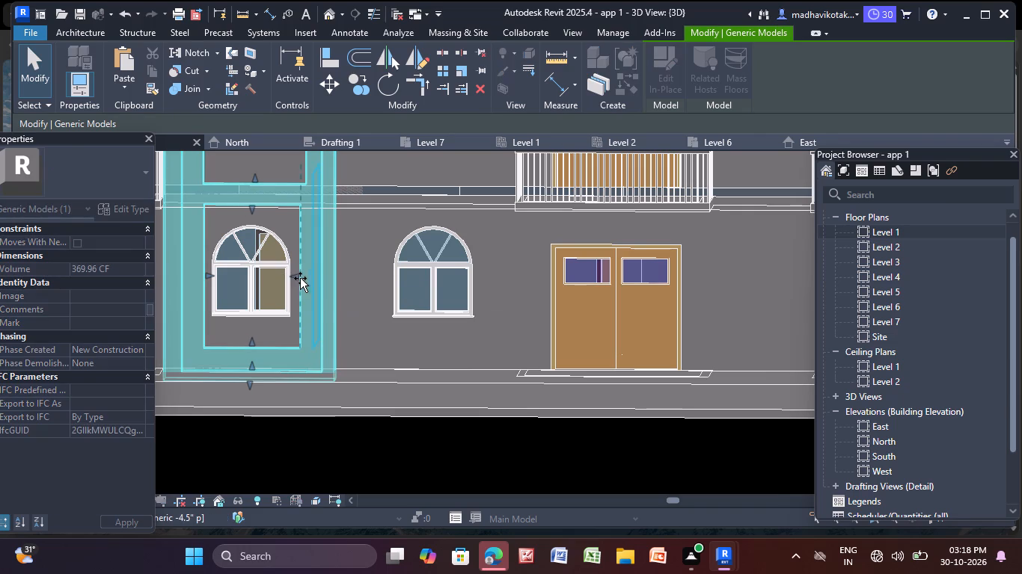
drag(300, 278, 307, 278)
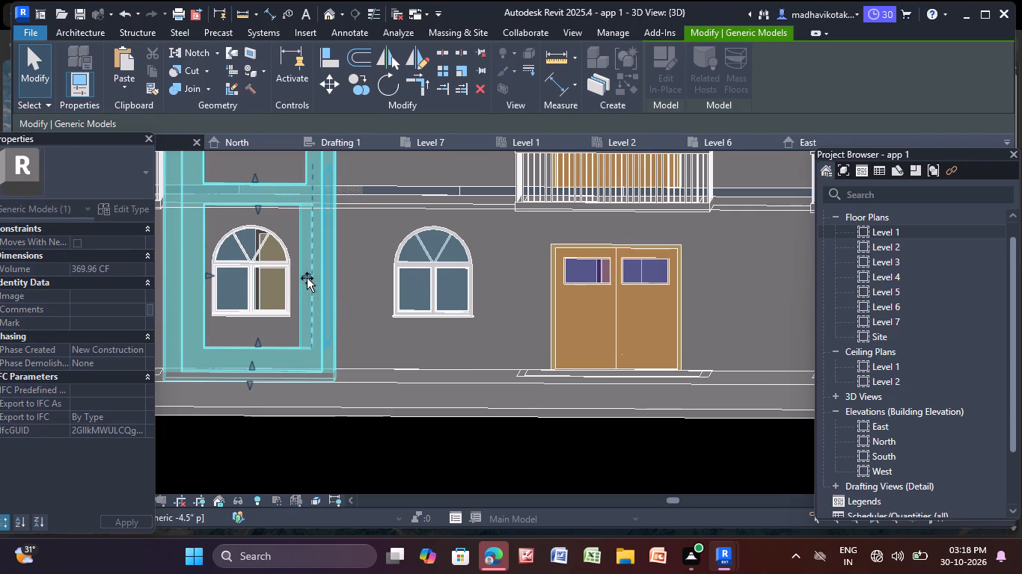
drag(307, 278, 304, 277)
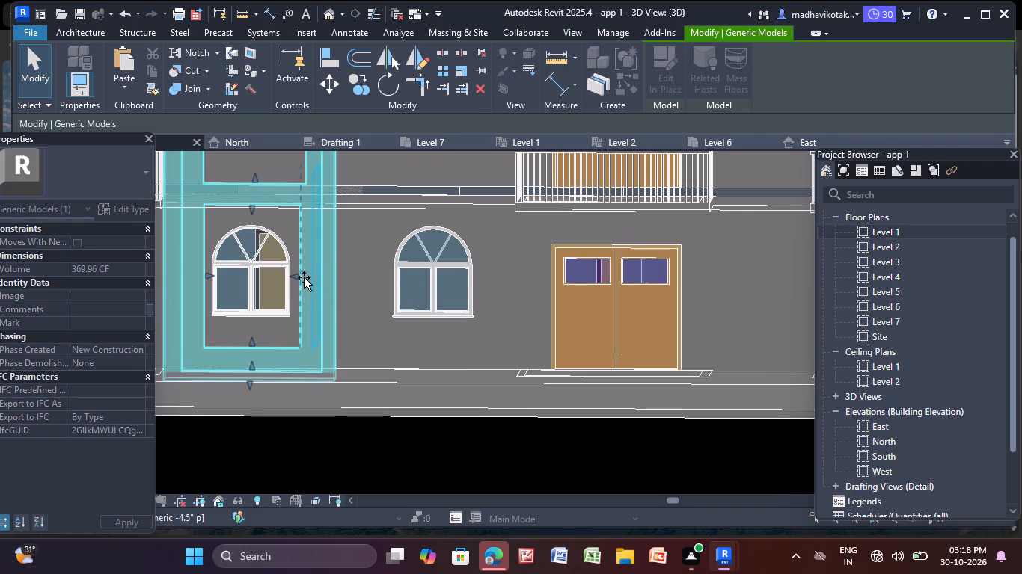
drag(304, 277, 307, 286)
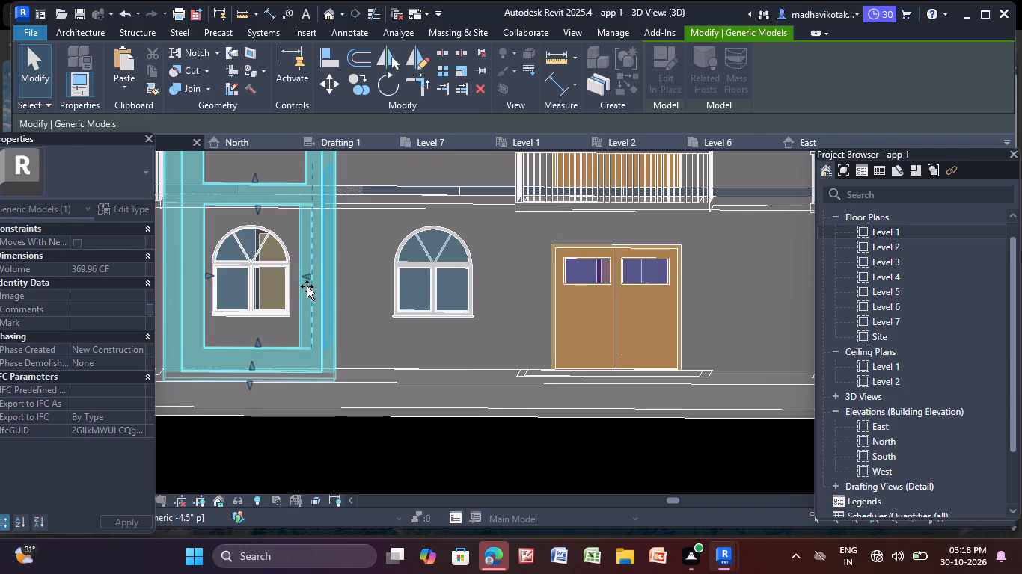
drag(307, 286, 302, 285)
scroll(302, 285, up, 4)
middle_drag(302, 285, 304, 297)
key(Escape)
middle_drag(304, 310, 325, 396)
click(327, 371)
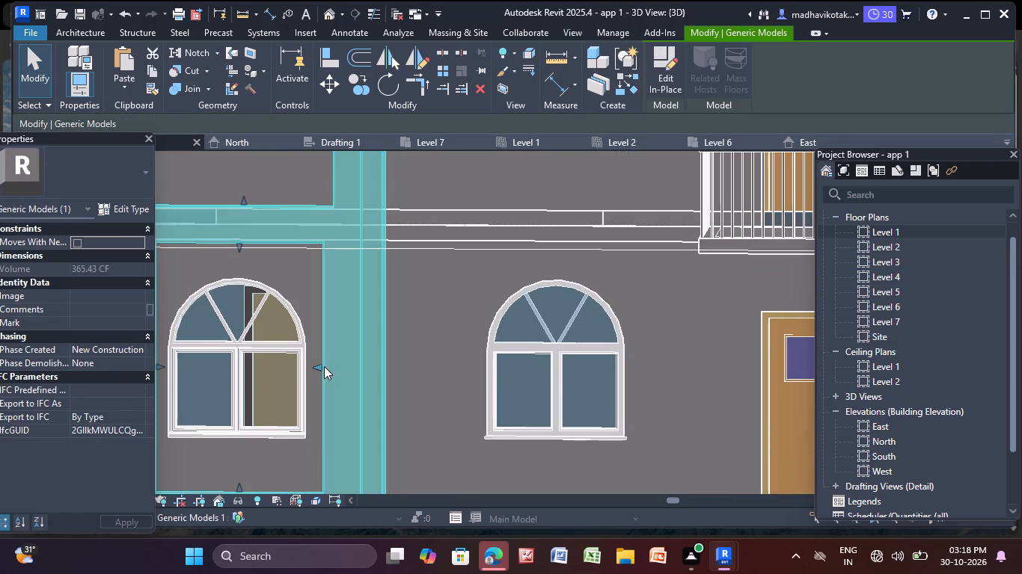
drag(324, 366, 335, 362)
key(Escape)
key(Escape)
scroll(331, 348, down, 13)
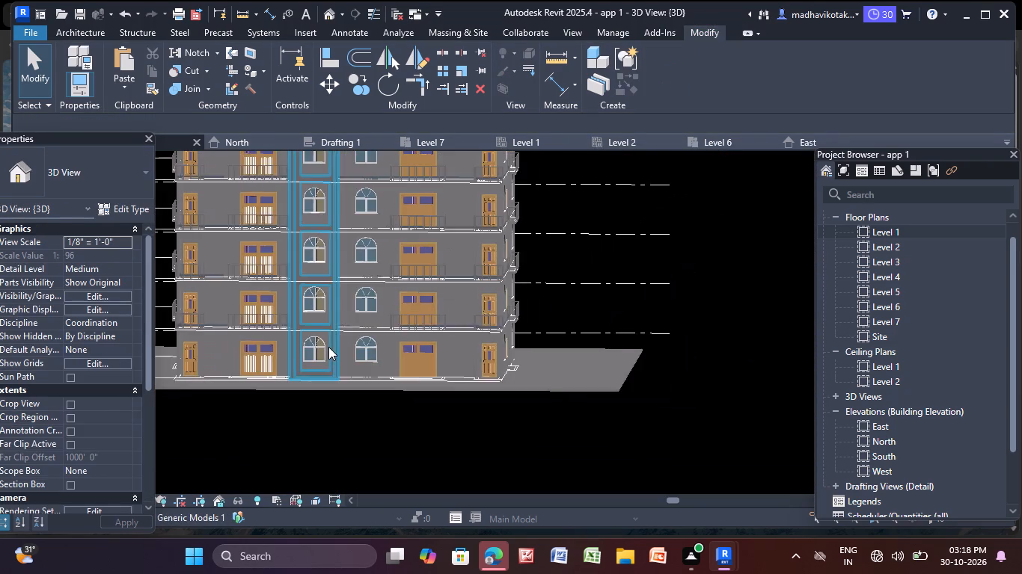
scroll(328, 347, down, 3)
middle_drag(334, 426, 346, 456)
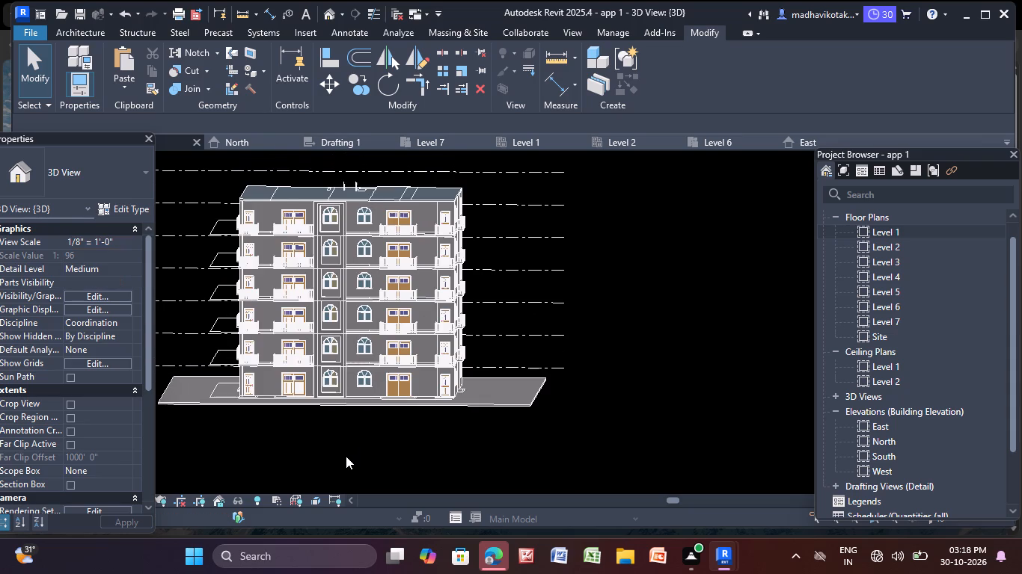
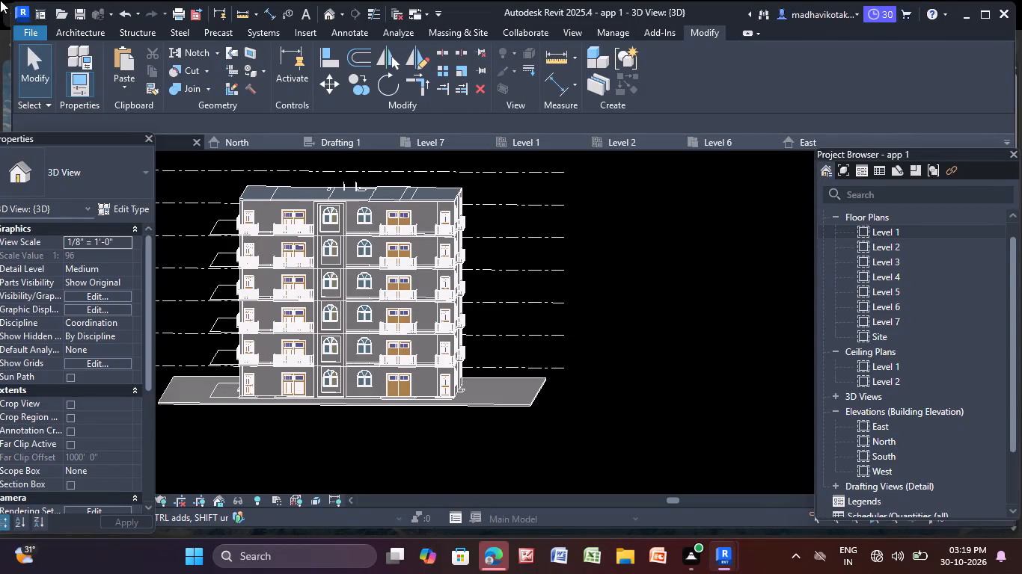
Set the 3D view's visual style to Realistic, hiding the view properties while changing it.
scroll(117, 108, down, 2)
scroll(310, 221, down, 1)
middle_click(527, 243)
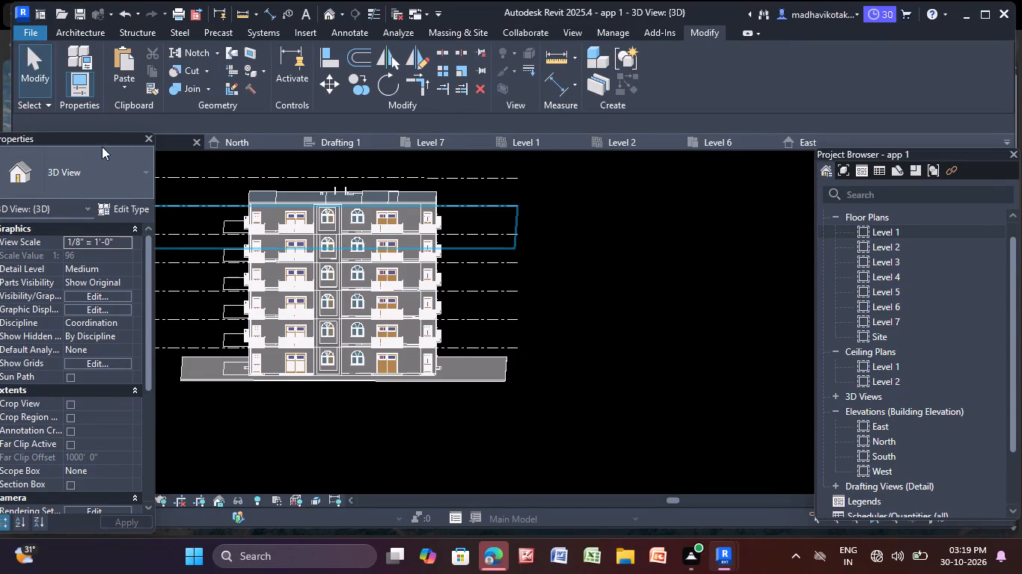
click(147, 138)
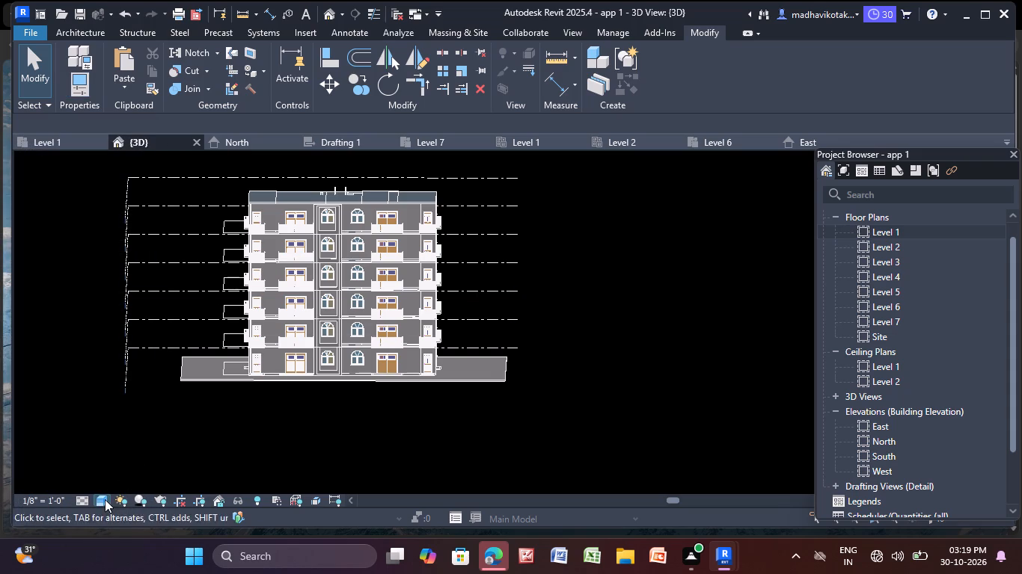
click(105, 499)
click(137, 470)
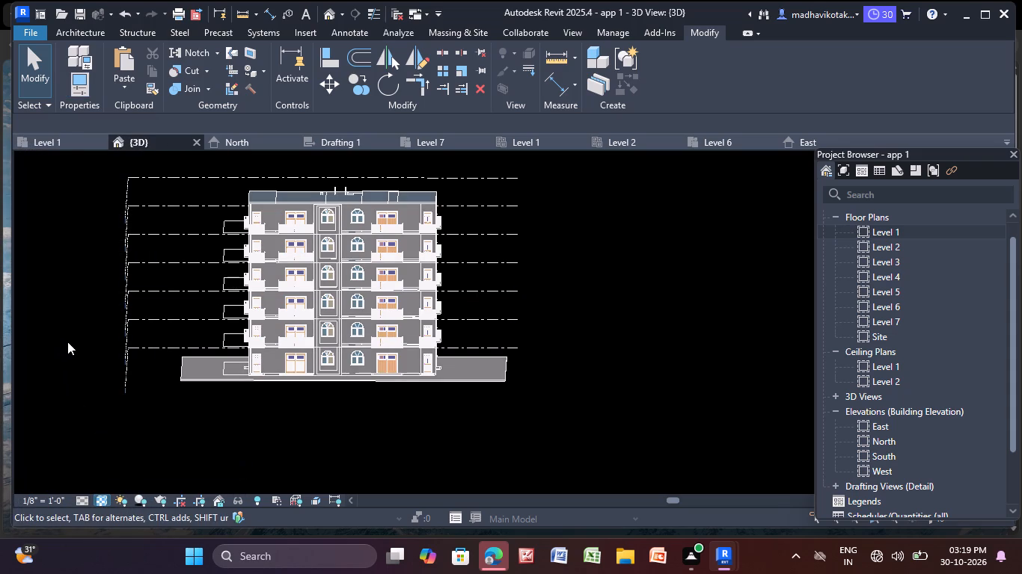
click(99, 505)
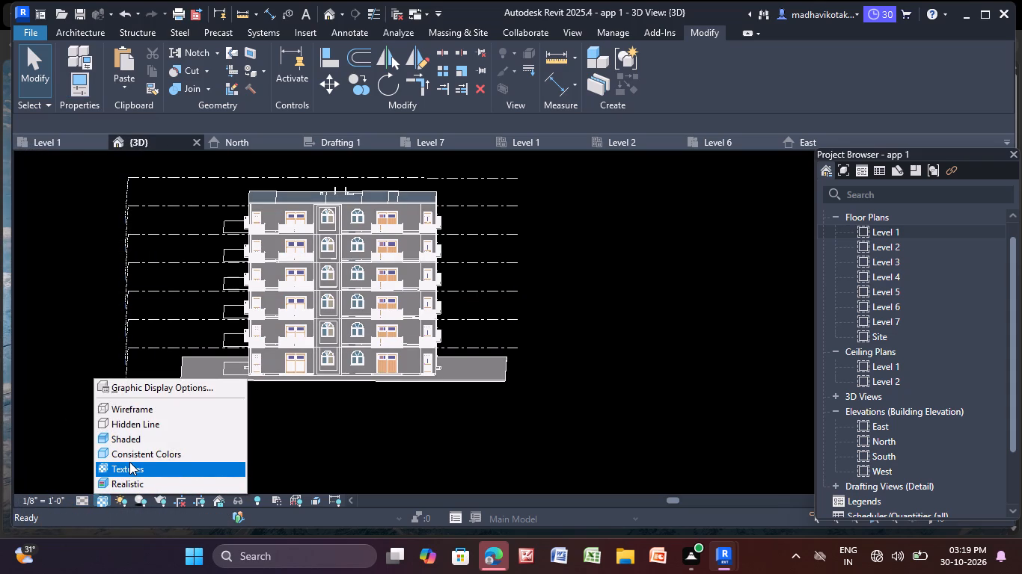
click(126, 480)
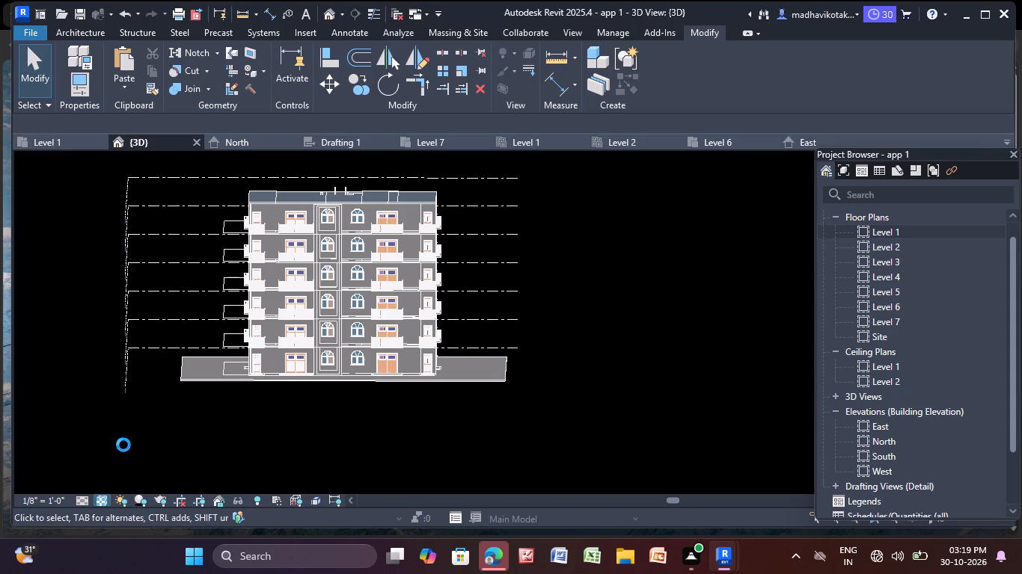
Bring the 3D view's properties display back.
right_click(123, 445)
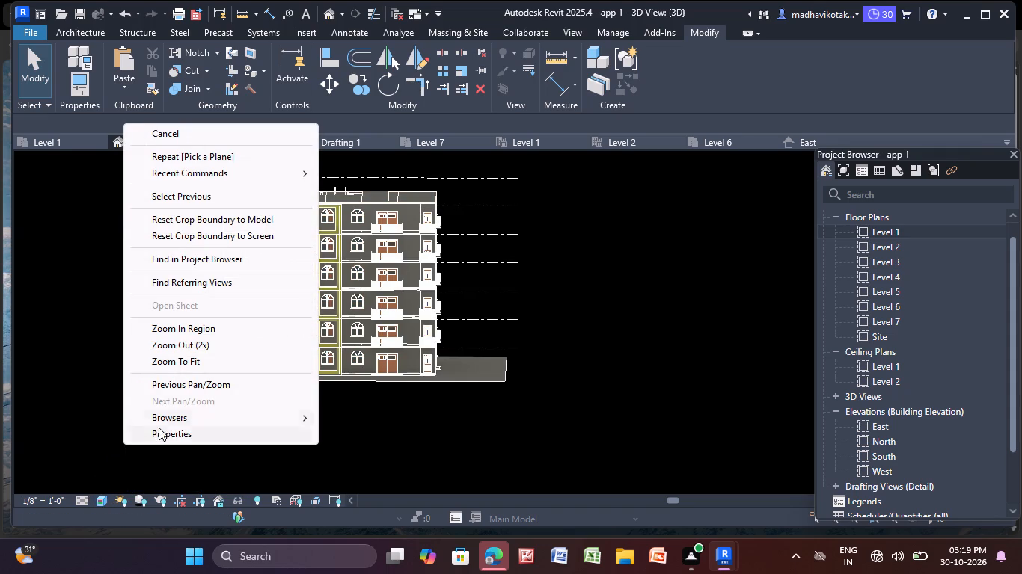
click(166, 436)
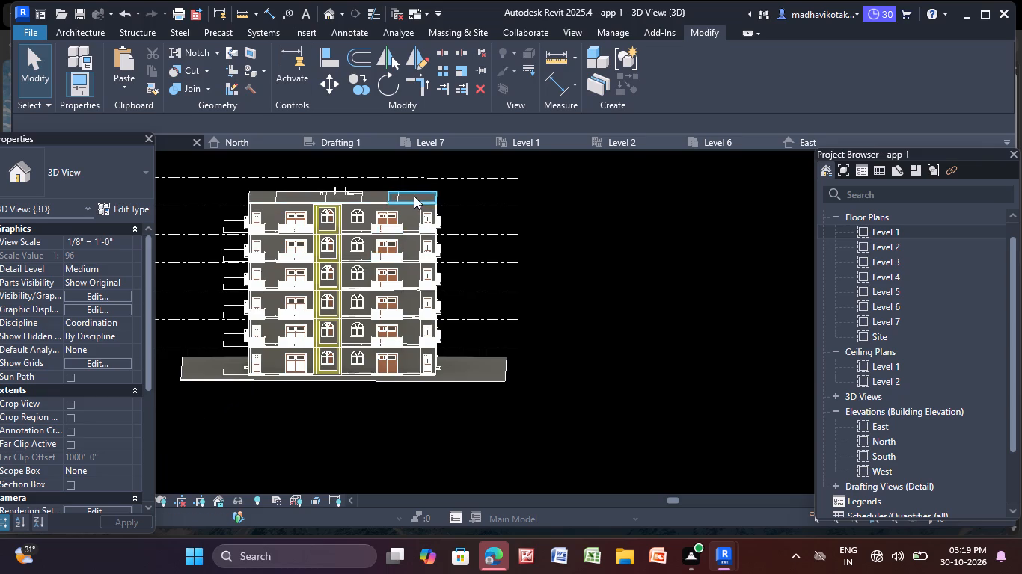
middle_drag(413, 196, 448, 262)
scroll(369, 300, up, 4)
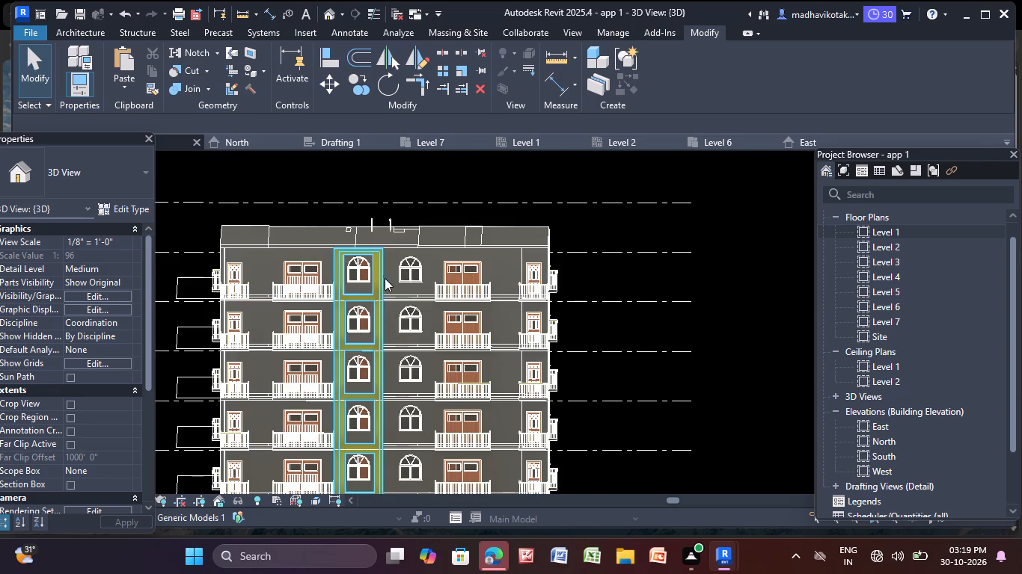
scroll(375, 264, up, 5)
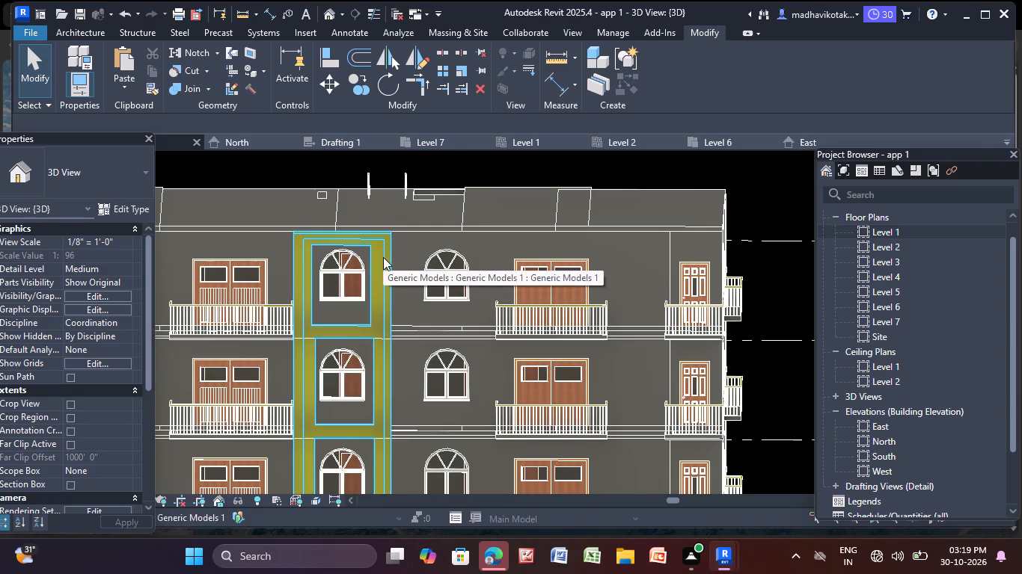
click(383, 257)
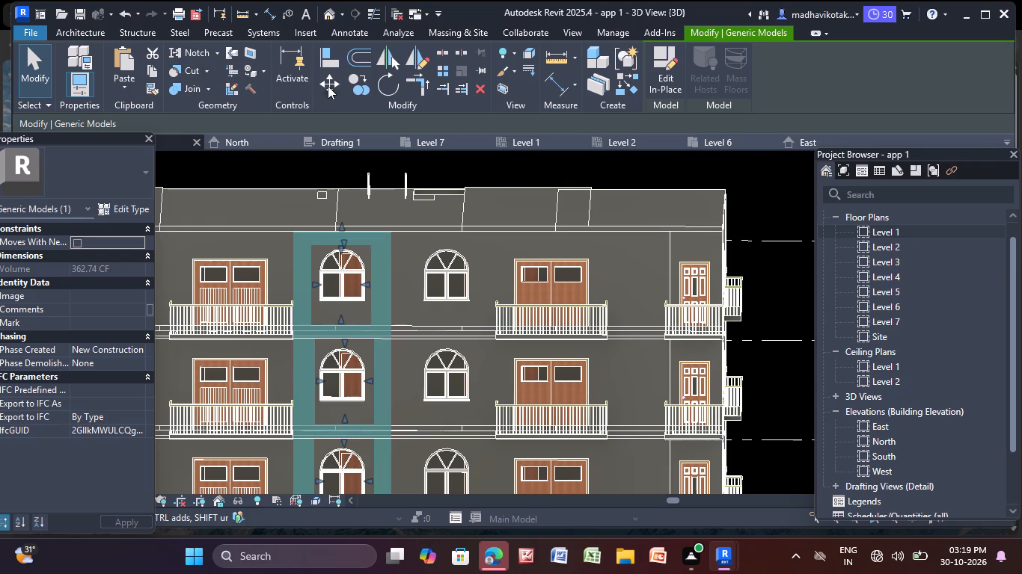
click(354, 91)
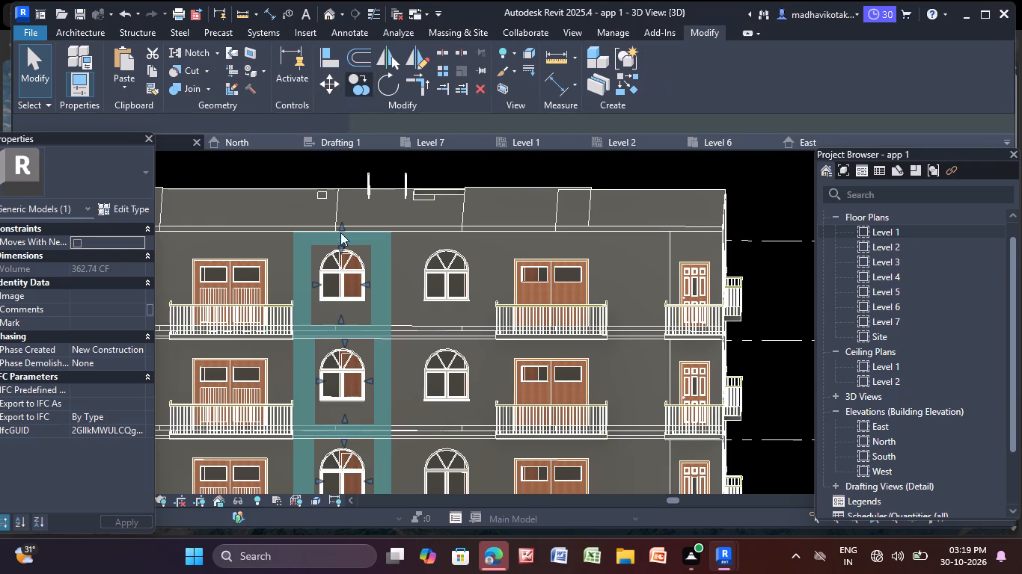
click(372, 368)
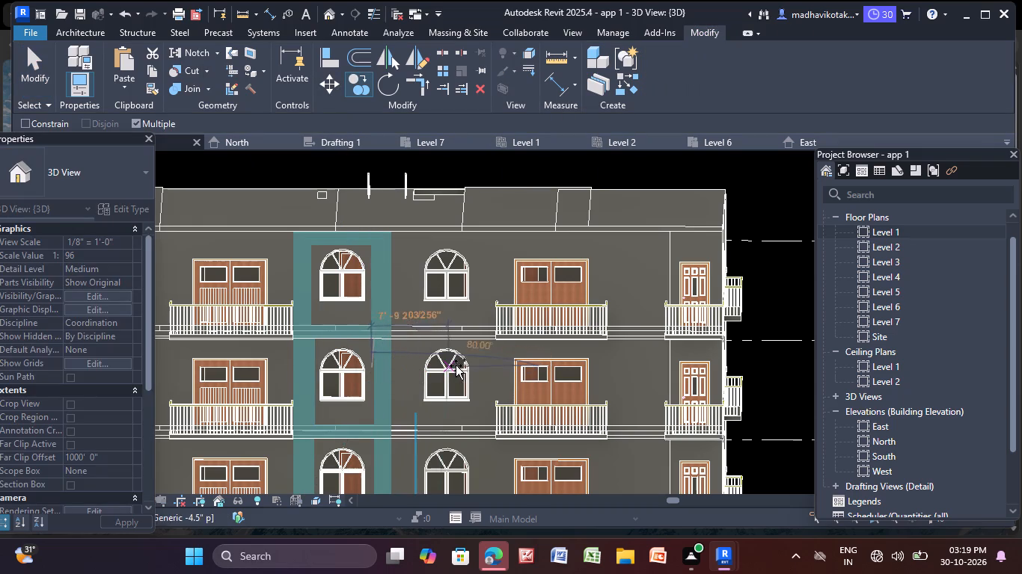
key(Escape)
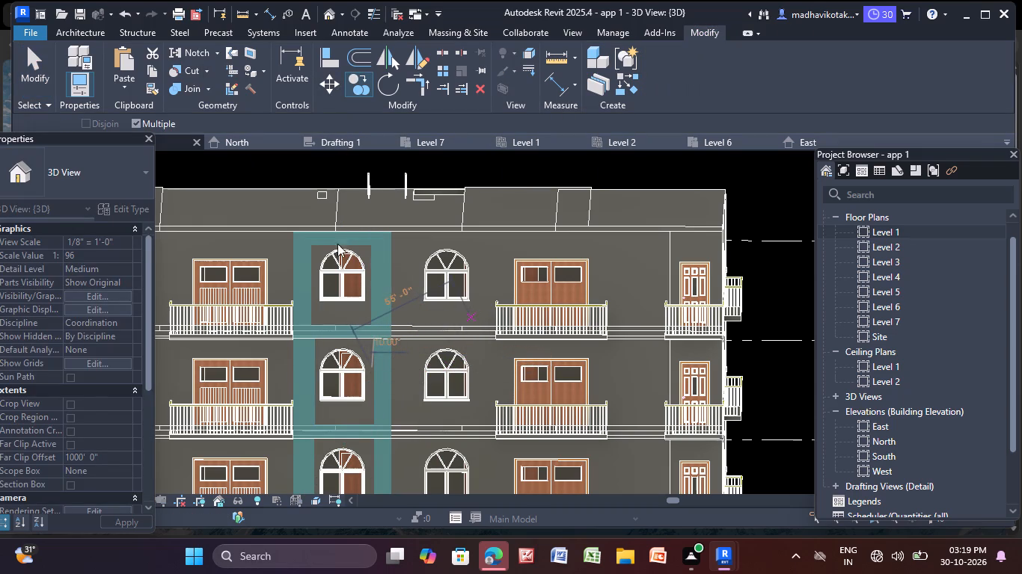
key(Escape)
Copy the Generic Models facade block about 11'-10" to the right, over the adjacent column of arched windows.
click(328, 237)
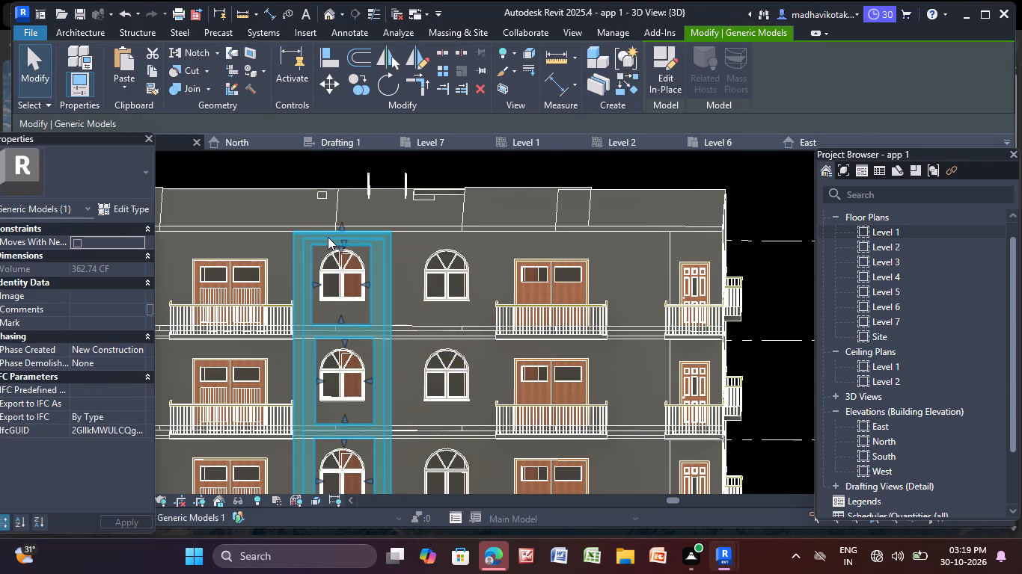
click(354, 82)
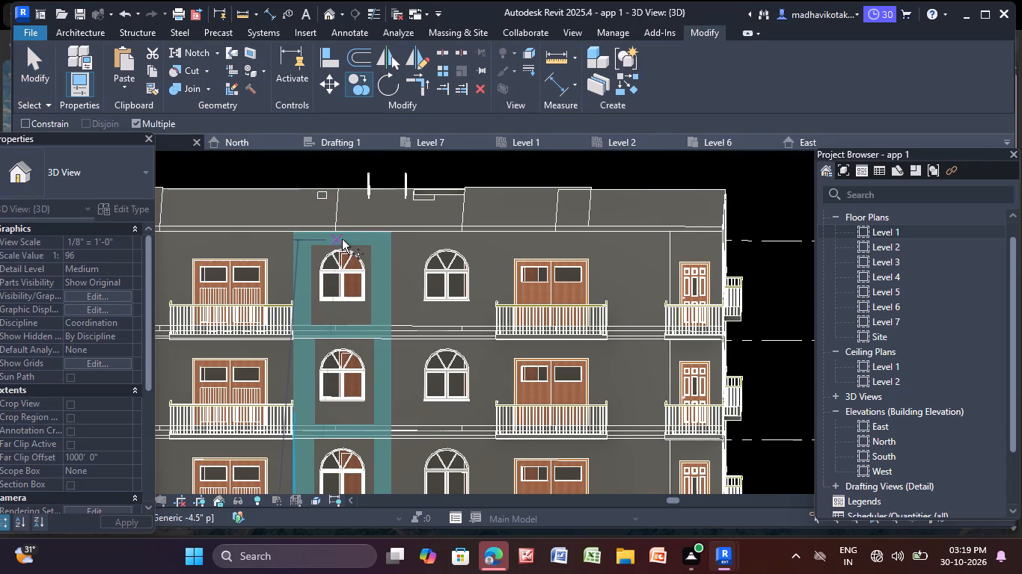
click(343, 238)
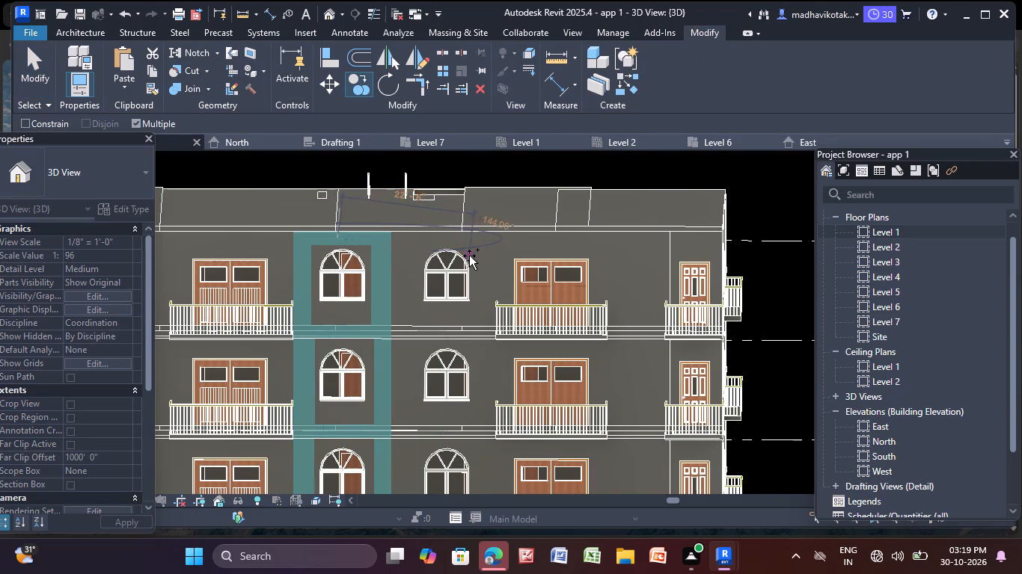
scroll(469, 256, up, 5)
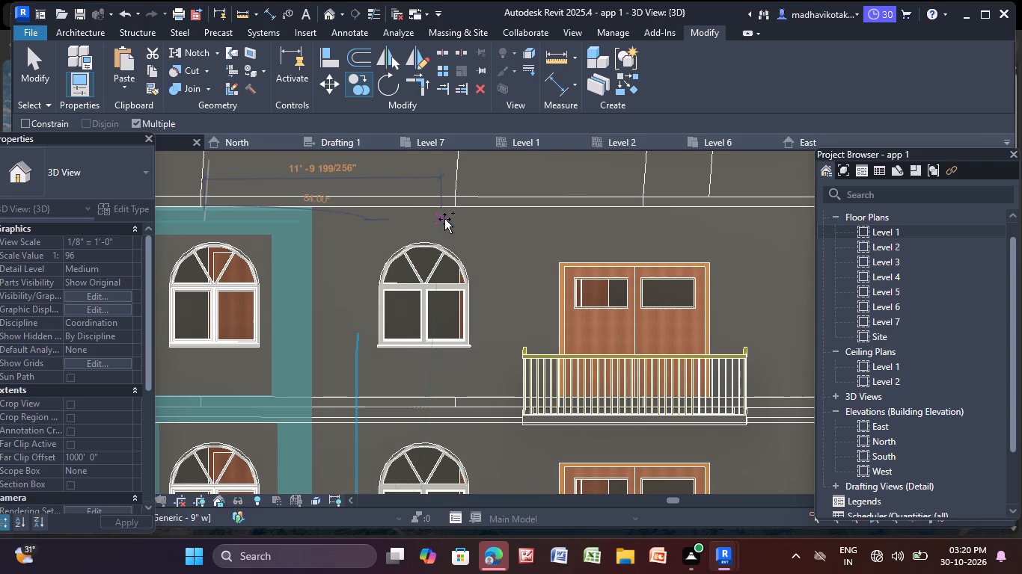
click(444, 219)
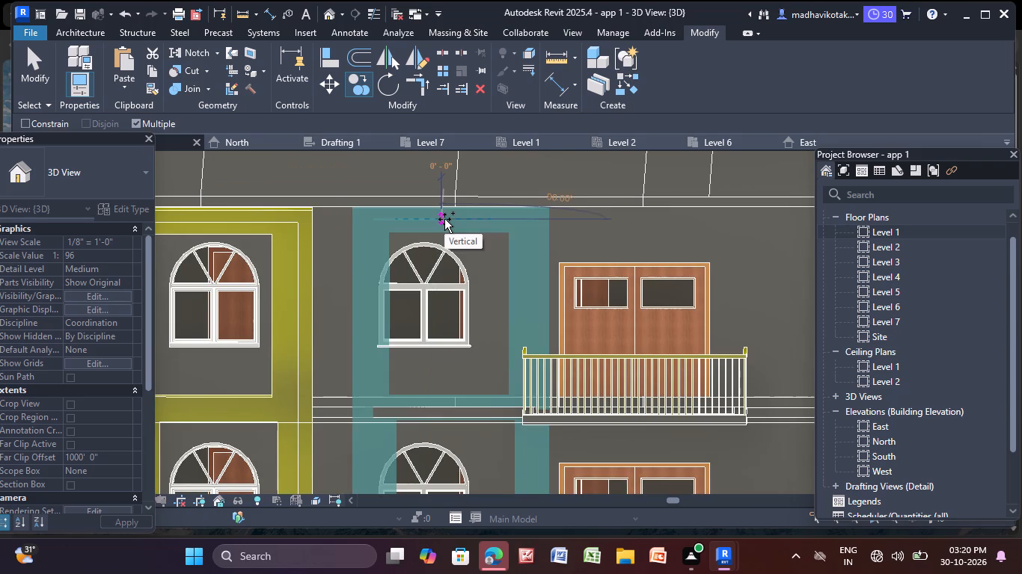
key(Escape)
Move the copied block left toward the original so that the two blocks sit side by side.
scroll(465, 282, down, 5)
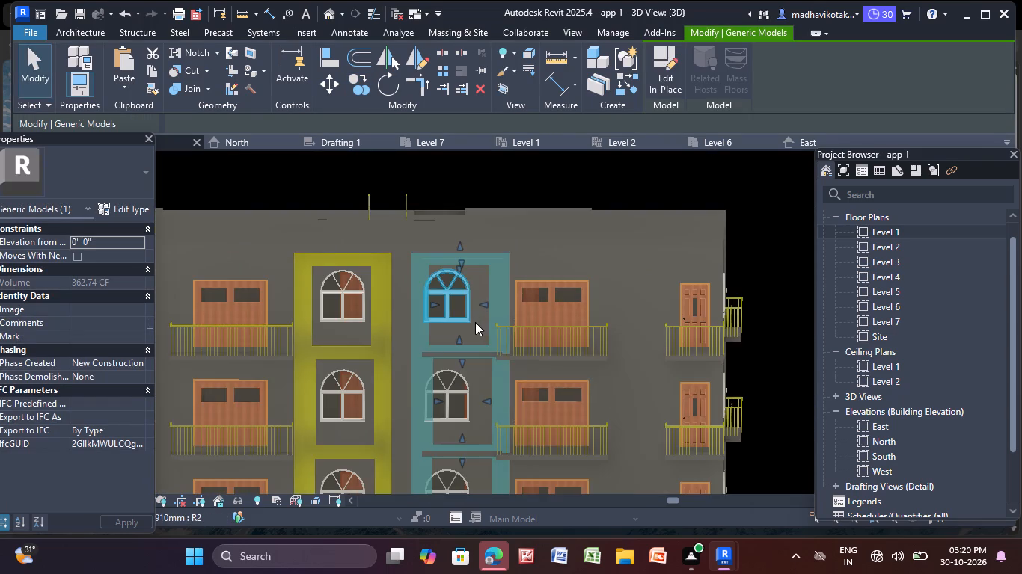
middle_drag(477, 325, 471, 203)
scroll(468, 313, down, 3)
middle_drag(471, 319, 486, 369)
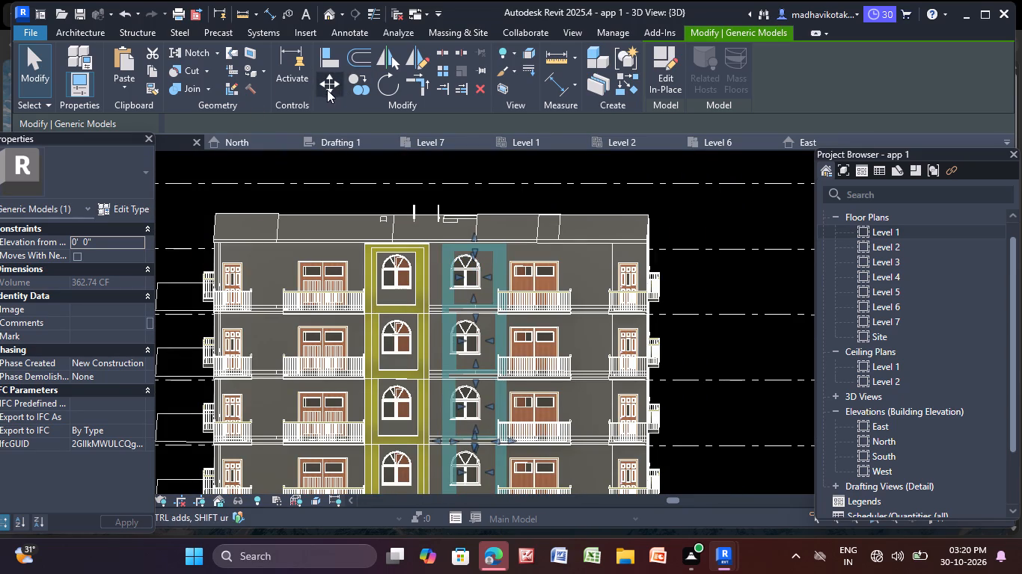
click(327, 90)
scroll(447, 330, up, 11)
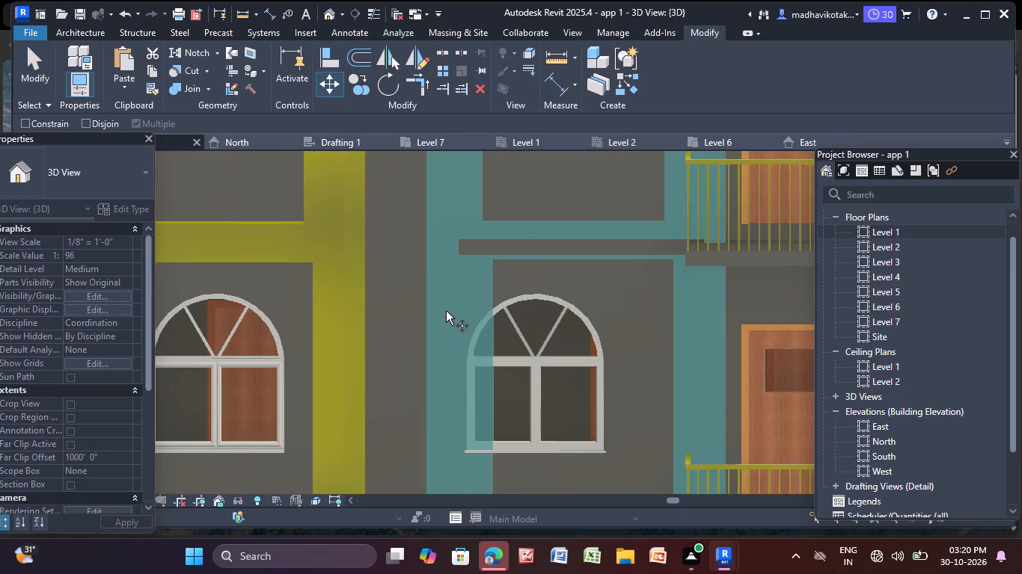
click(446, 311)
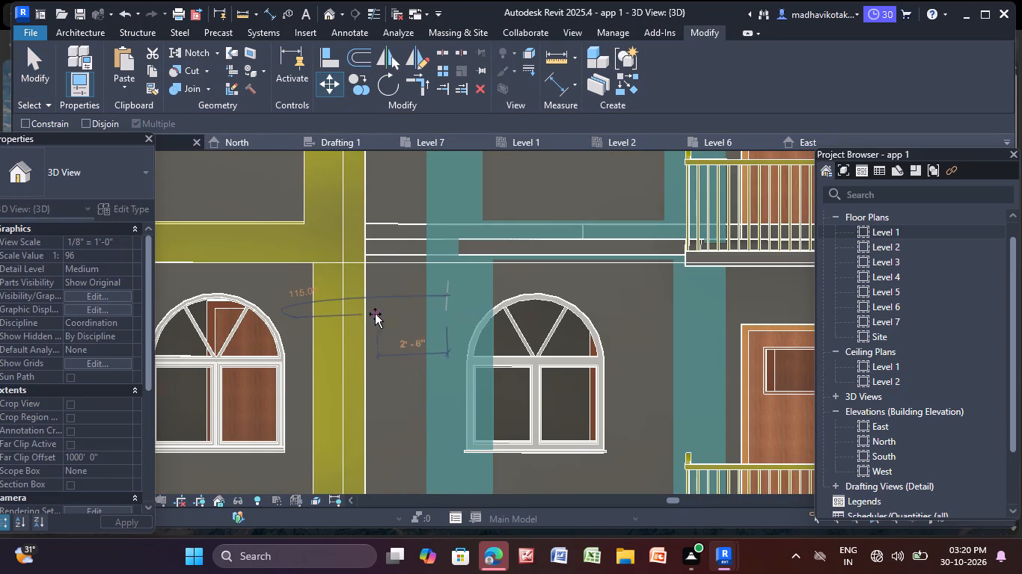
click(364, 311)
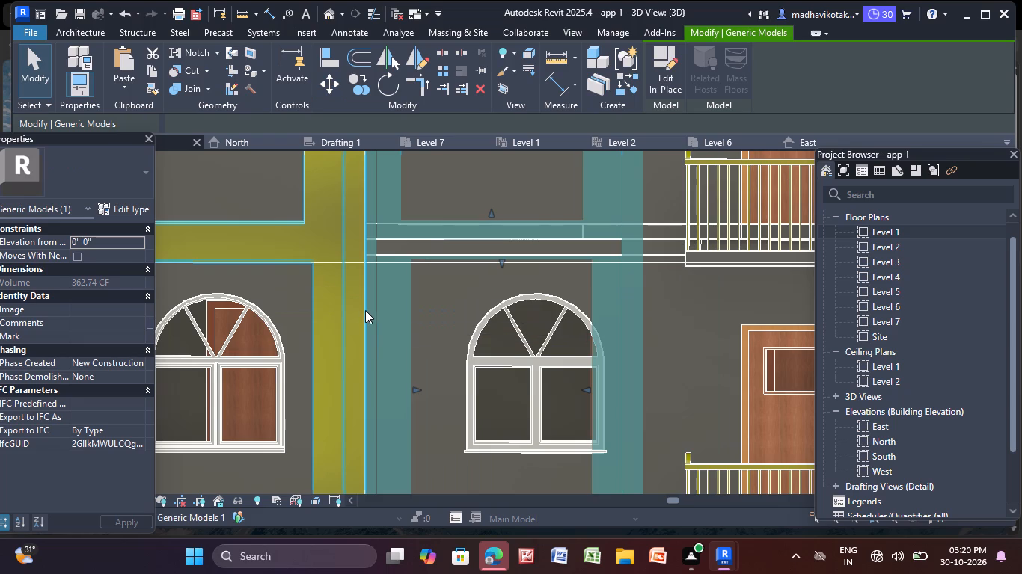
key(Escape)
key(Escape)
Stretch the copied block's right outer edge slightly outward toward the neighbouring balconies.
scroll(435, 294, down, 7)
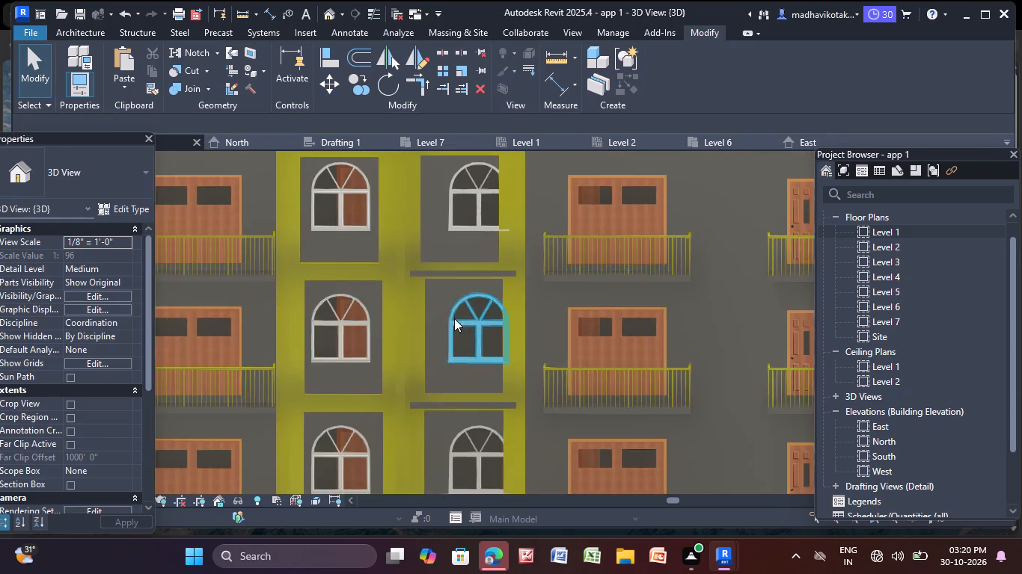
scroll(454, 318, down, 2)
middle_drag(471, 348, 568, 359)
scroll(590, 333, up, 1)
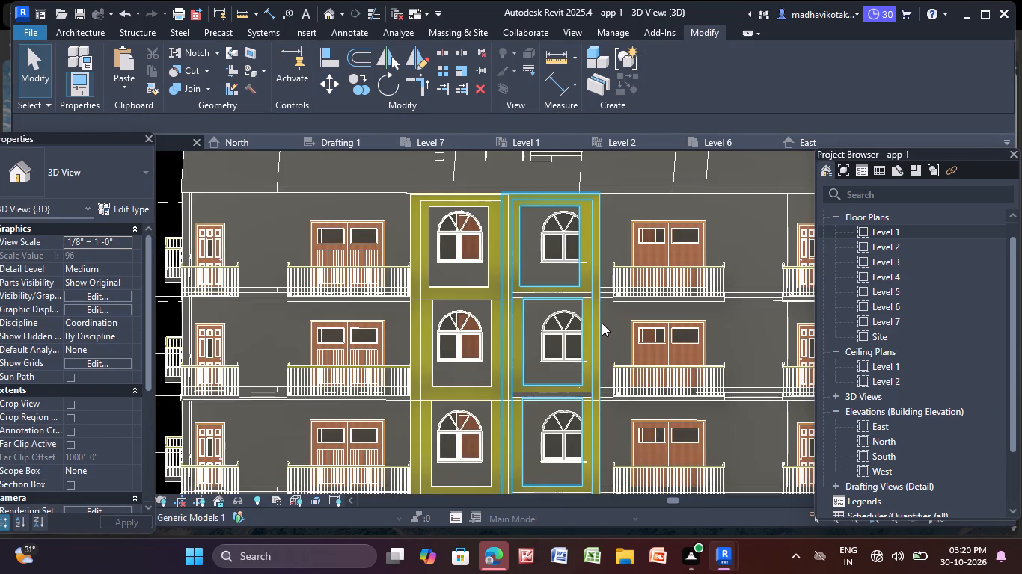
scroll(602, 323, up, 3)
click(596, 321)
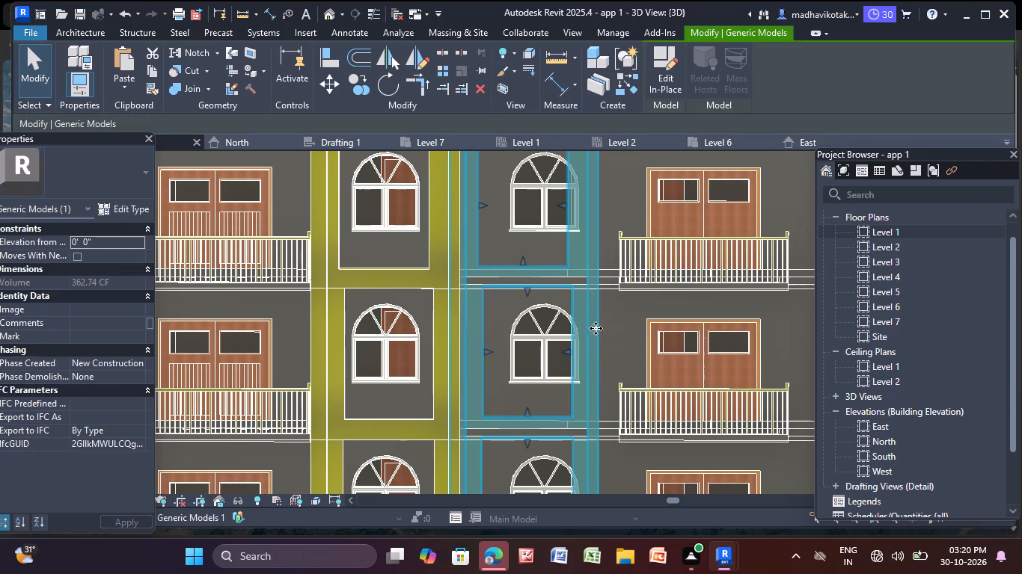
scroll(572, 351, down, 3)
middle_drag(572, 351, 542, 274)
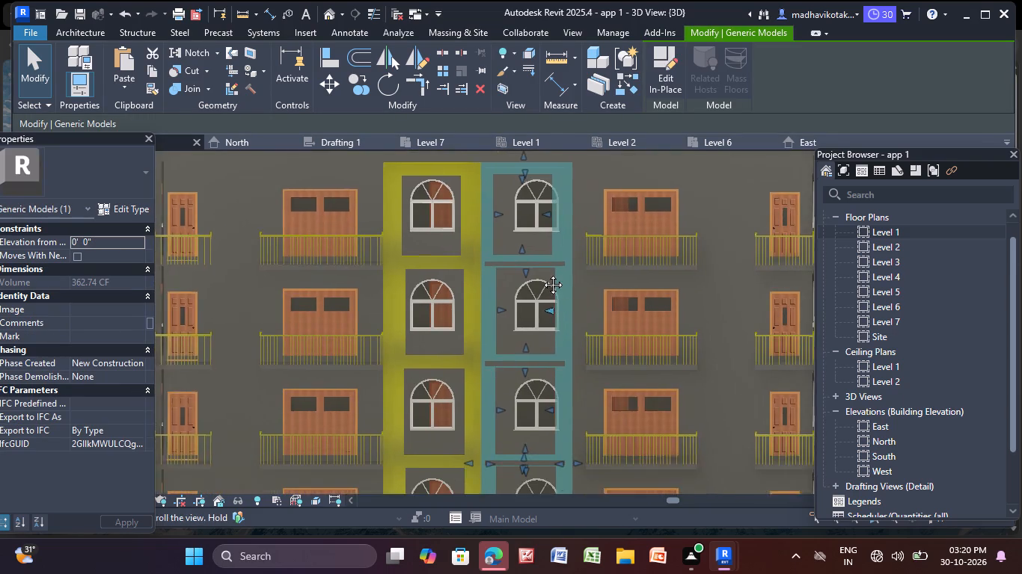
middle_drag(542, 274, 518, 236)
scroll(539, 389, up, 3)
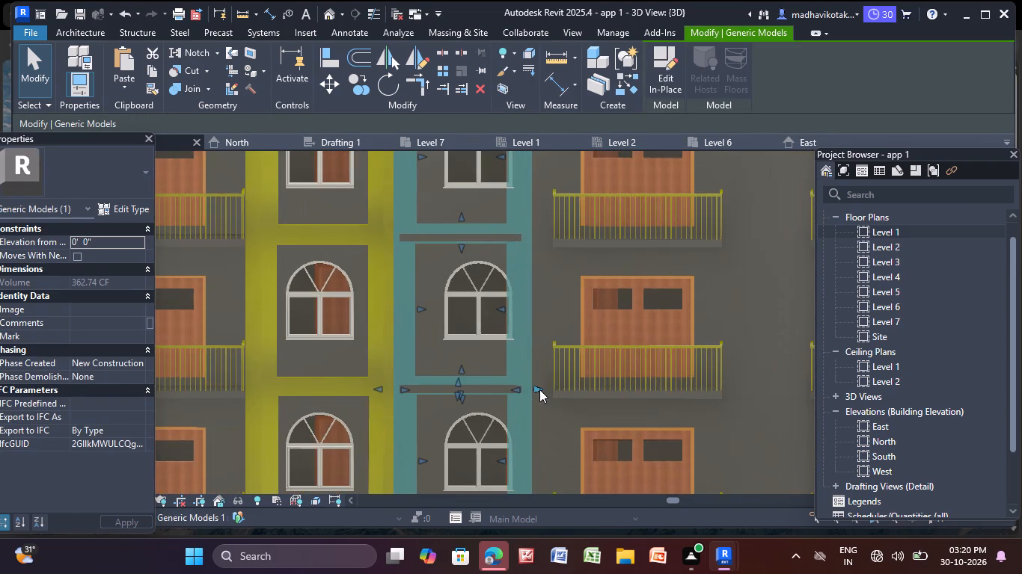
drag(536, 389, 545, 388)
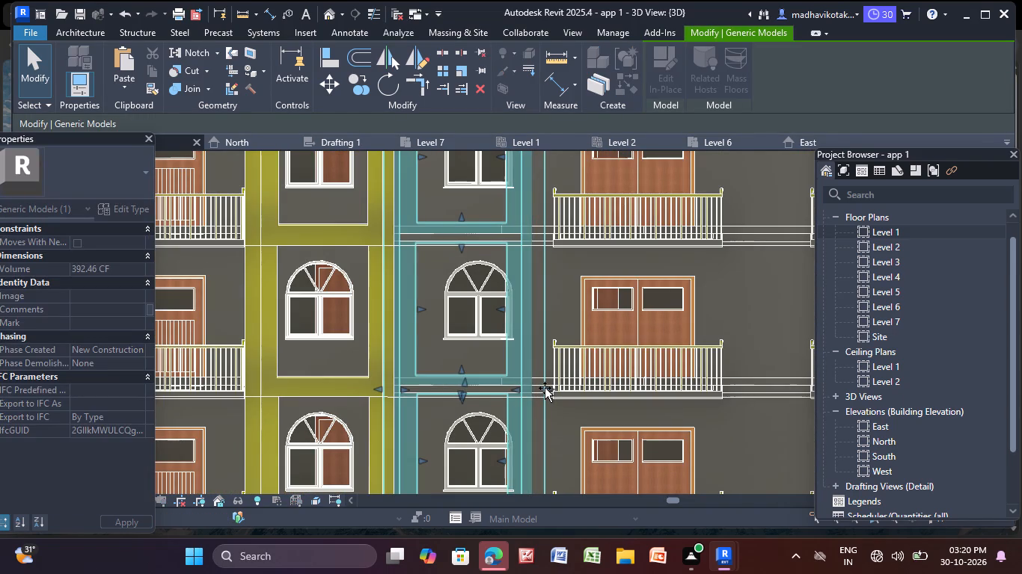
drag(545, 388, 544, 387)
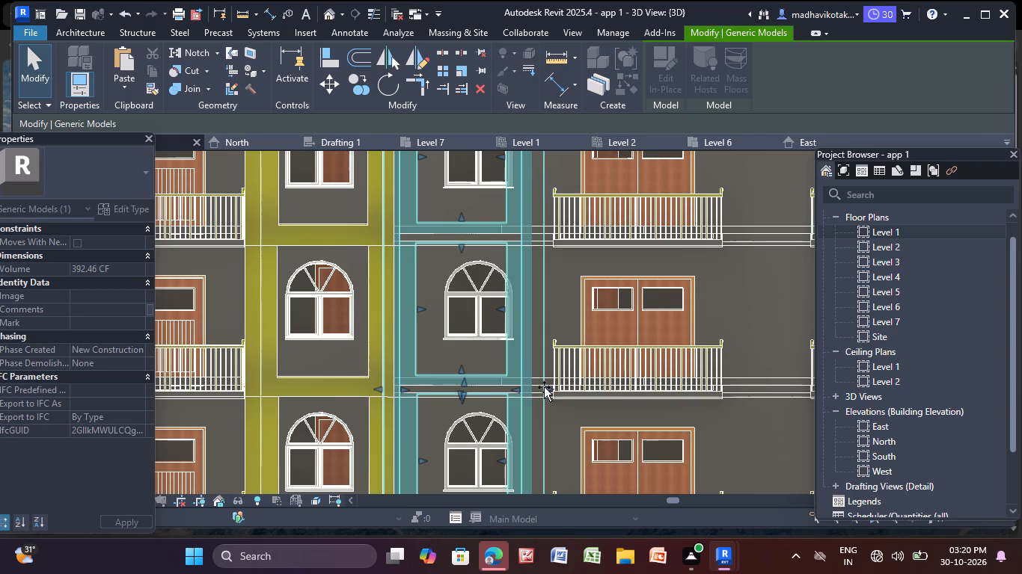
drag(544, 387, 545, 388)
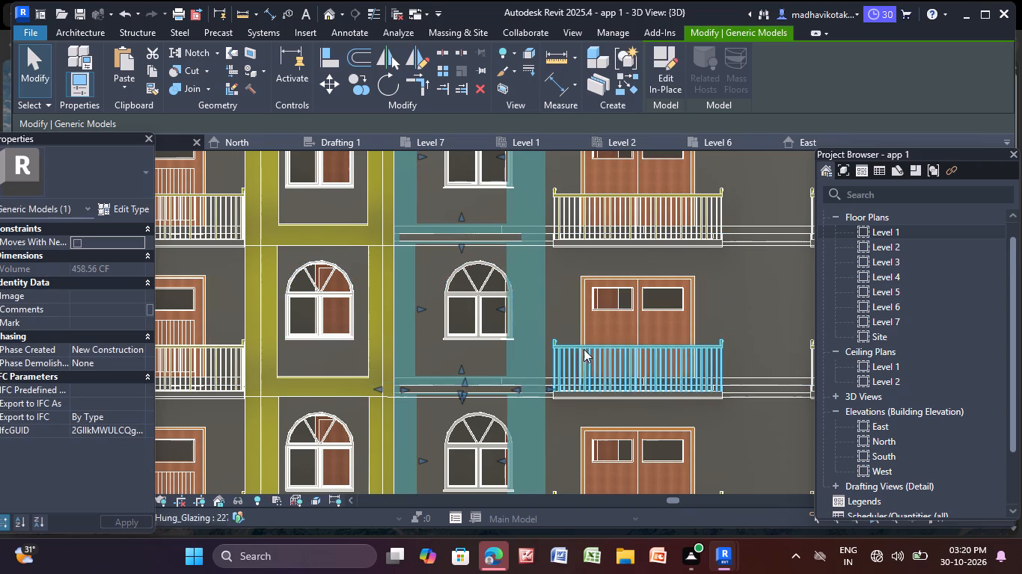
Adjust the copied block's left outer edge to line up with the original block's right edge.
scroll(402, 398, up, 3)
drag(379, 383, 406, 386)
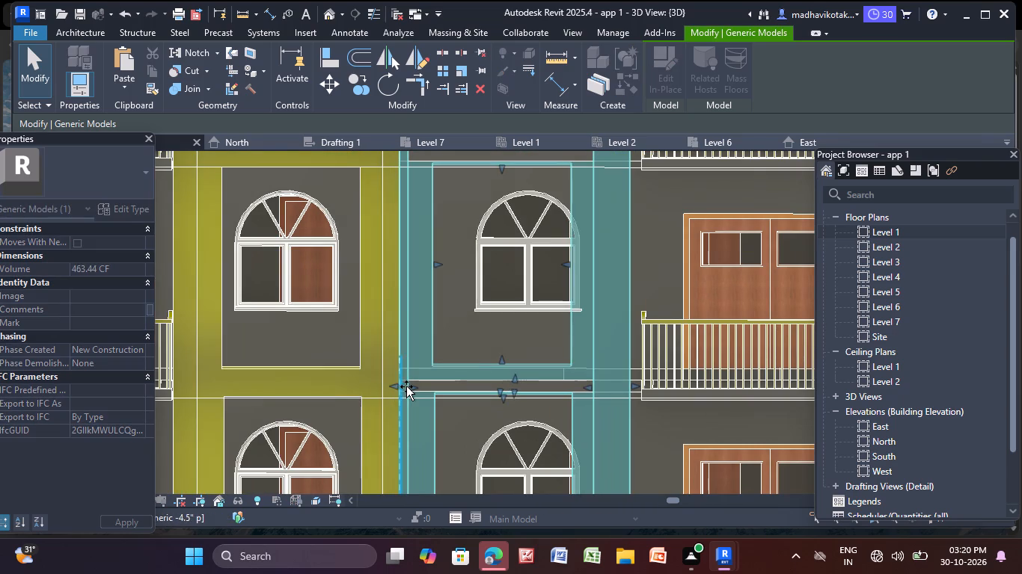
drag(406, 386, 403, 387)
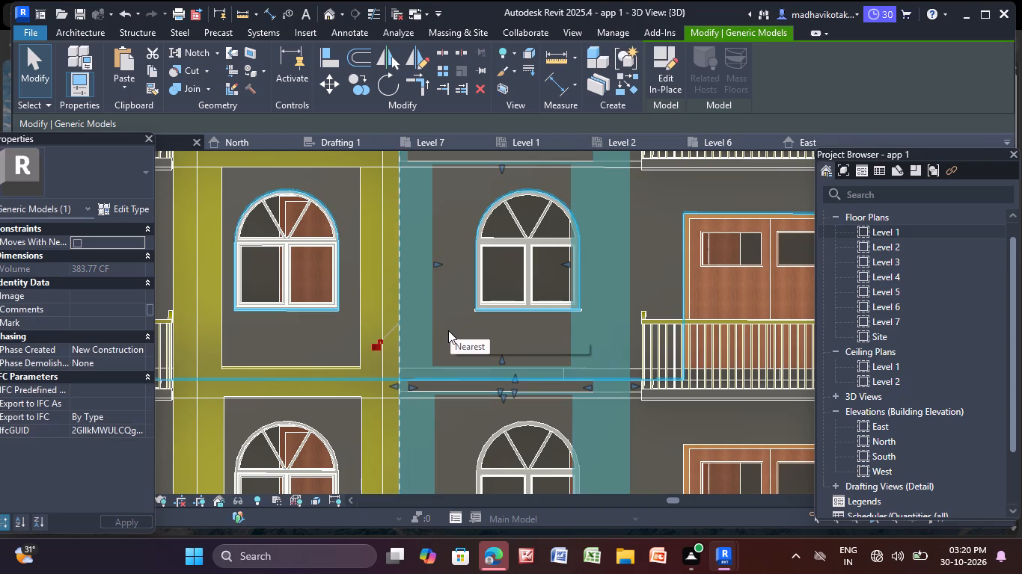
scroll(448, 330, down, 5)
middle_drag(455, 348, 458, 470)
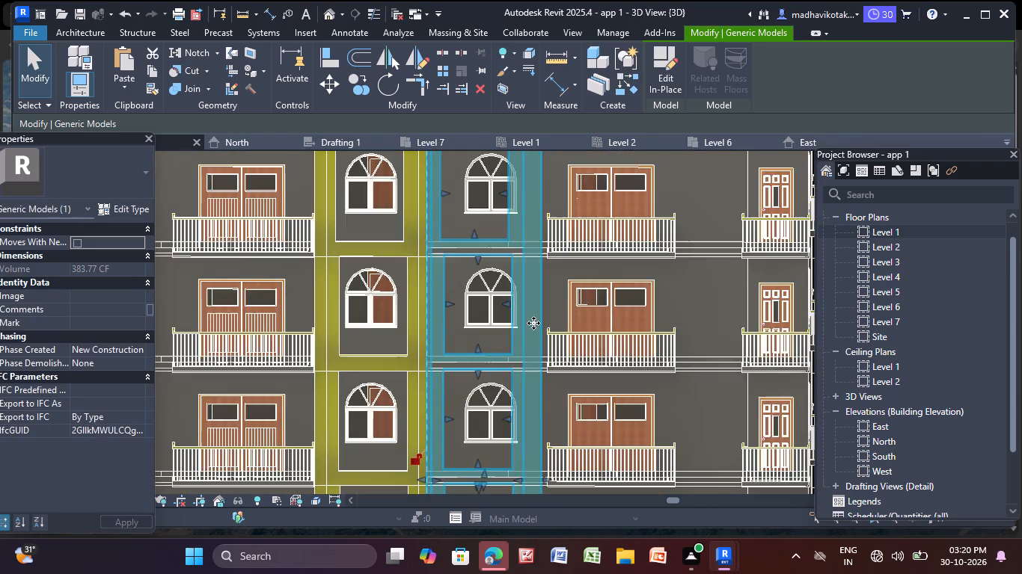
Move the right edge of the copied block's second-from-top opening outward so it clears the arched window.
scroll(512, 324, up, 8)
middle_drag(519, 293, 503, 320)
scroll(506, 284, up, 5)
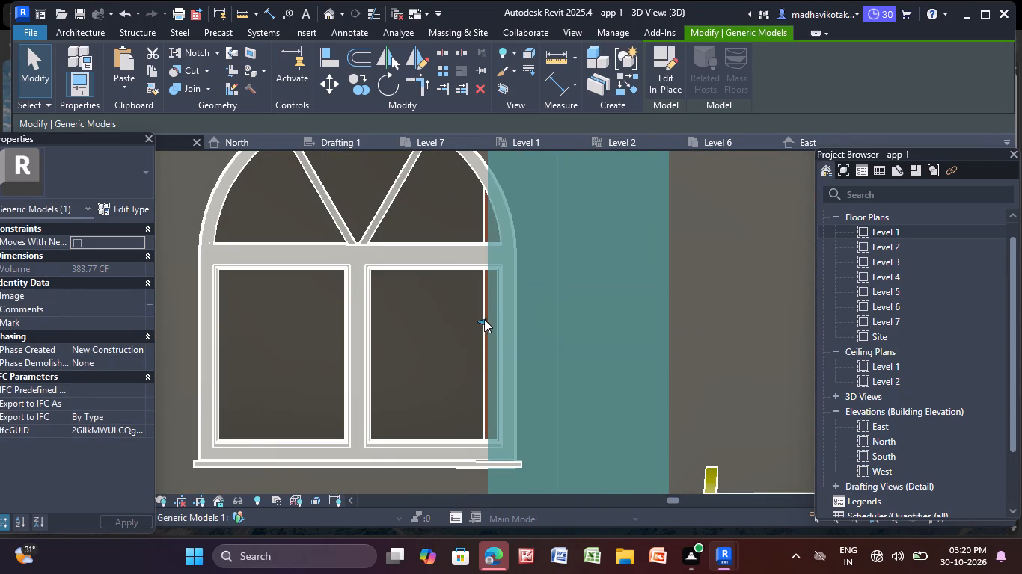
drag(484, 319, 546, 319)
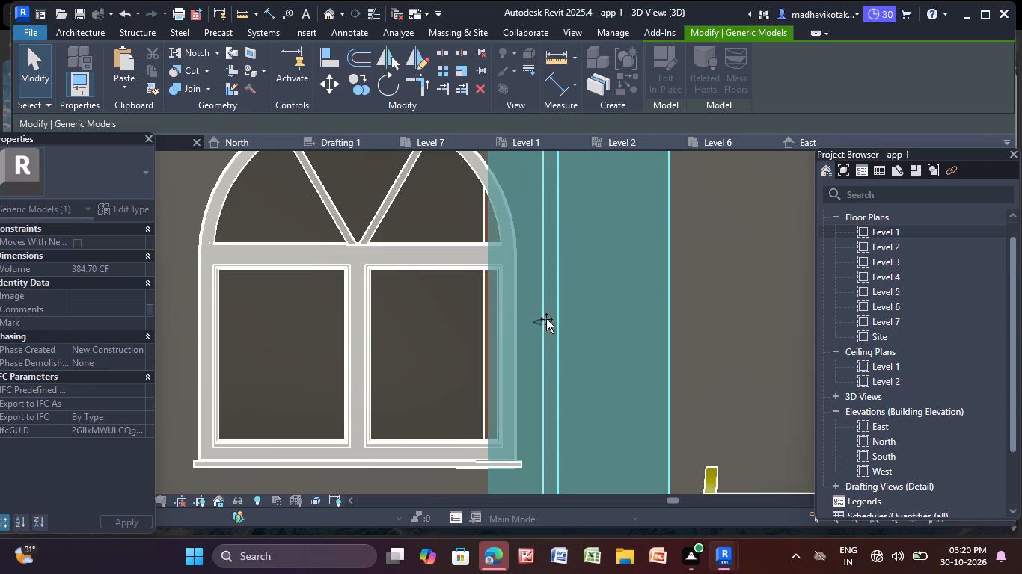
drag(546, 319, 555, 318)
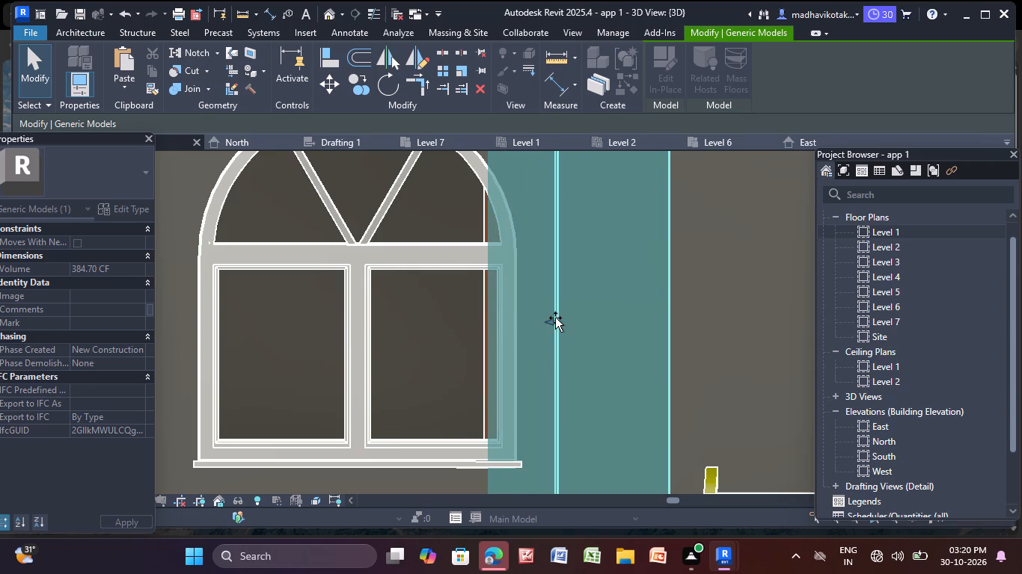
drag(555, 318, 560, 317)
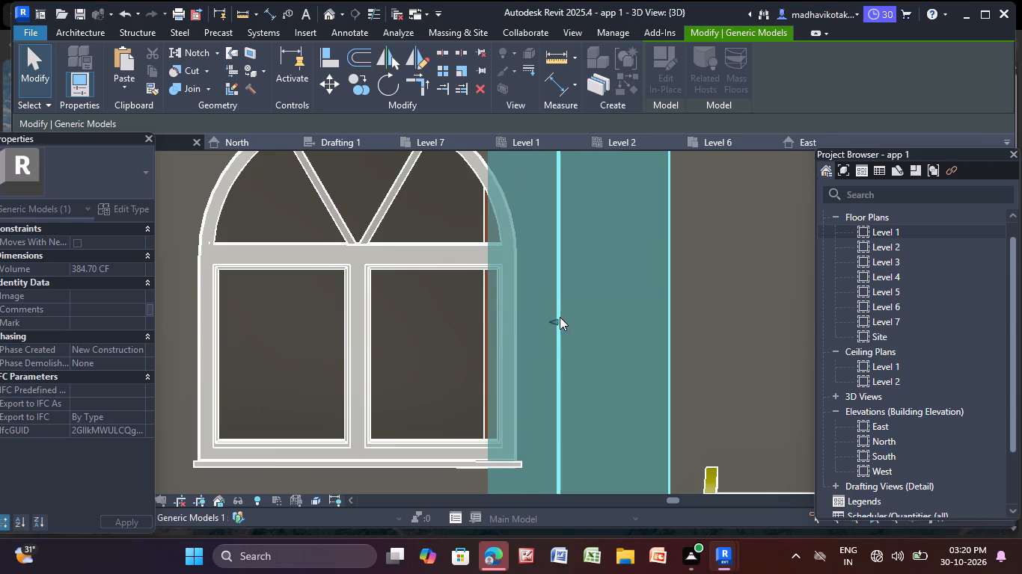
scroll(460, 327, down, 12)
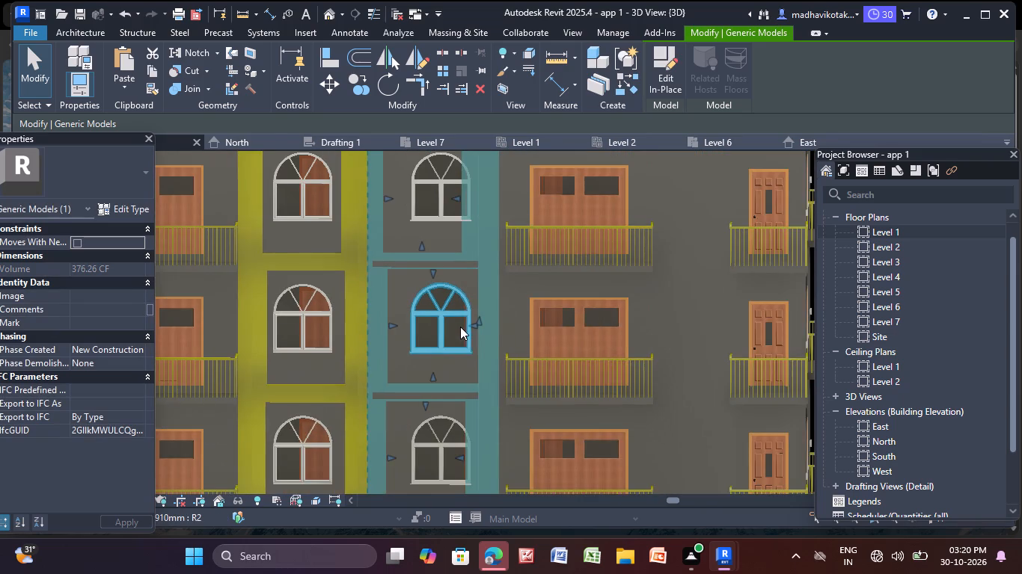
Fit the copied block's topmost opening around its arched window, moving the right edge outward past the window and the left edge slightly inward.
middle_drag(461, 327, 488, 391)
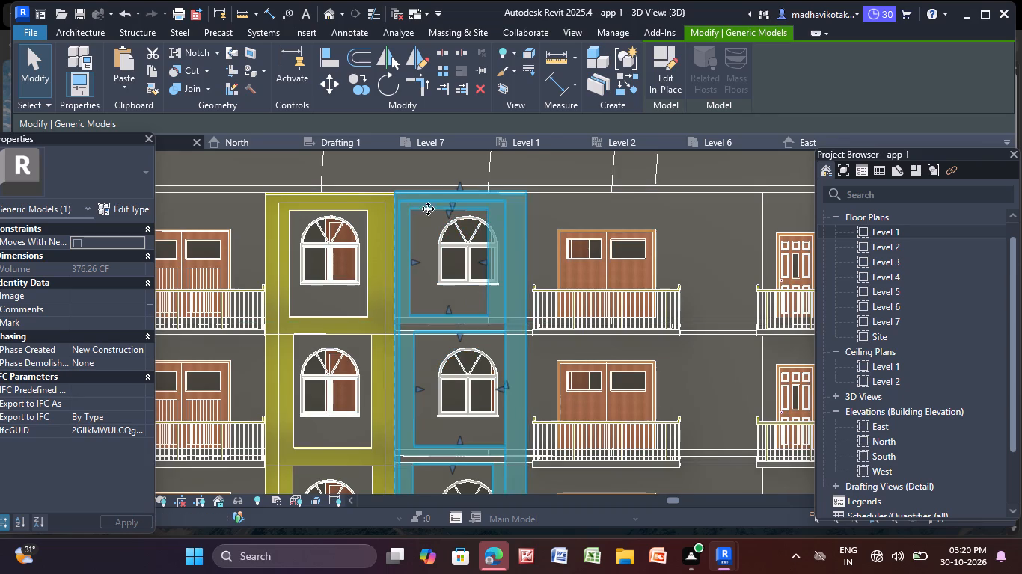
scroll(450, 195, up, 3)
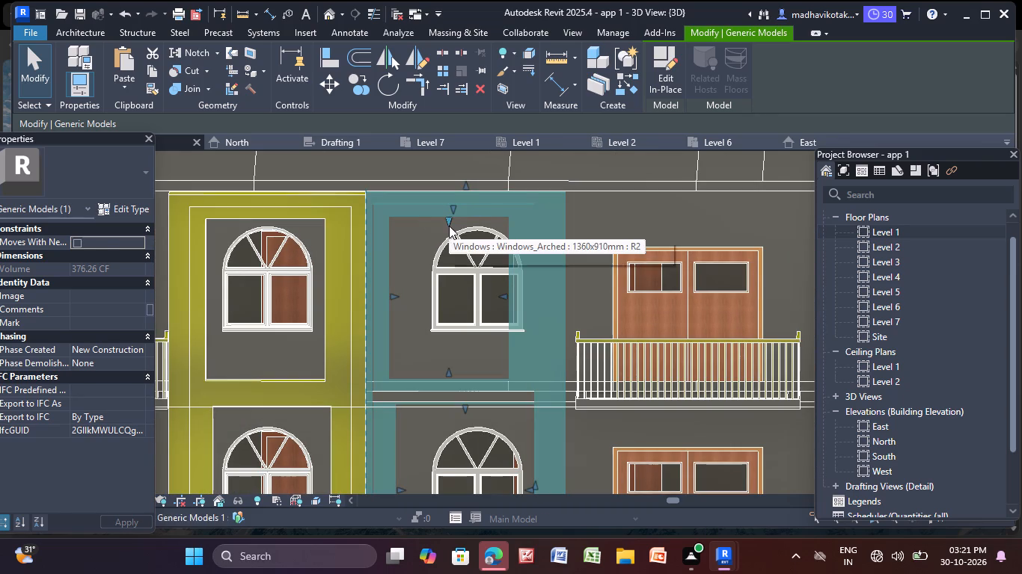
key(Escape)
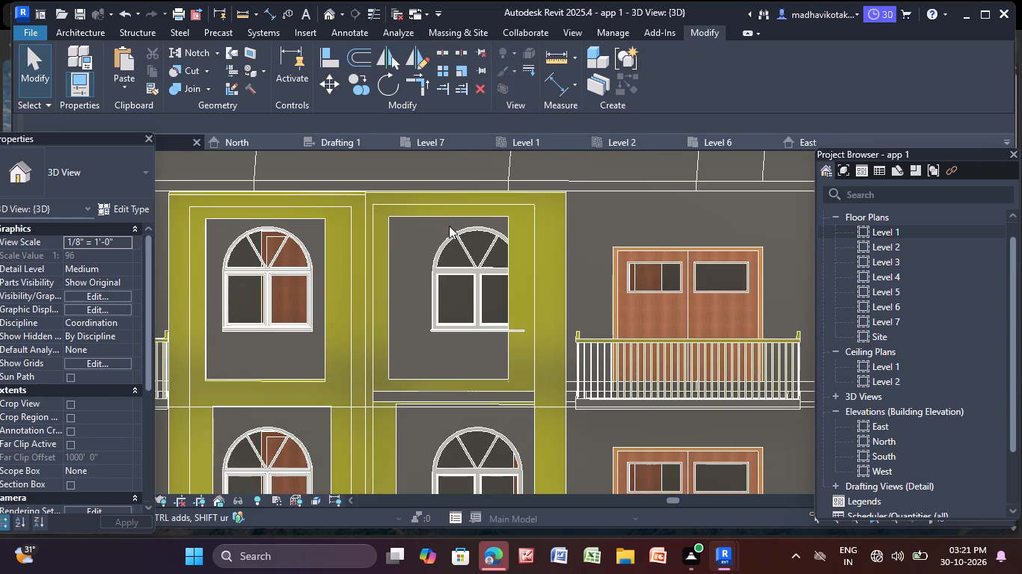
click(459, 212)
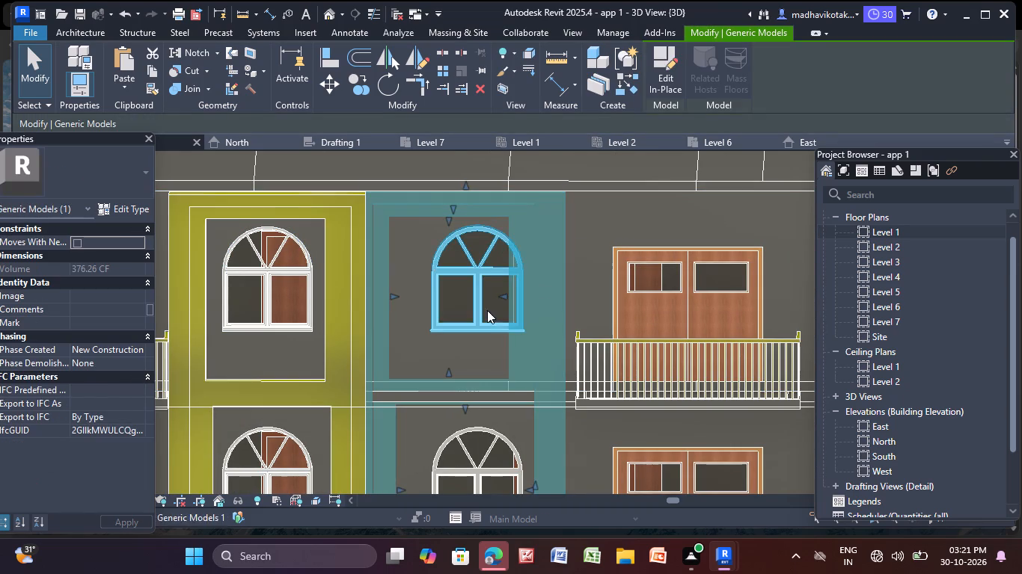
drag(505, 296, 512, 295)
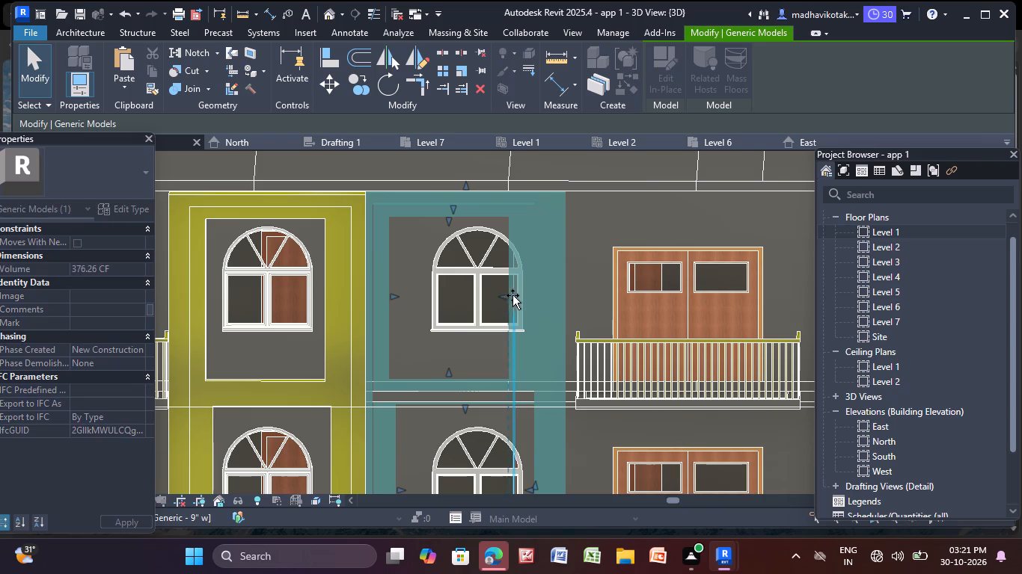
drag(512, 295, 536, 288)
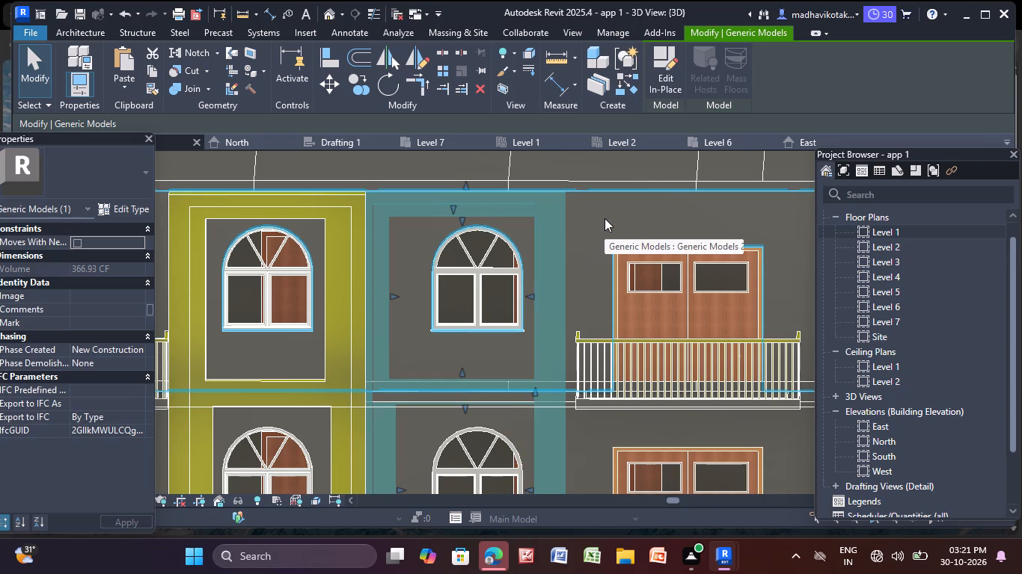
click(394, 294)
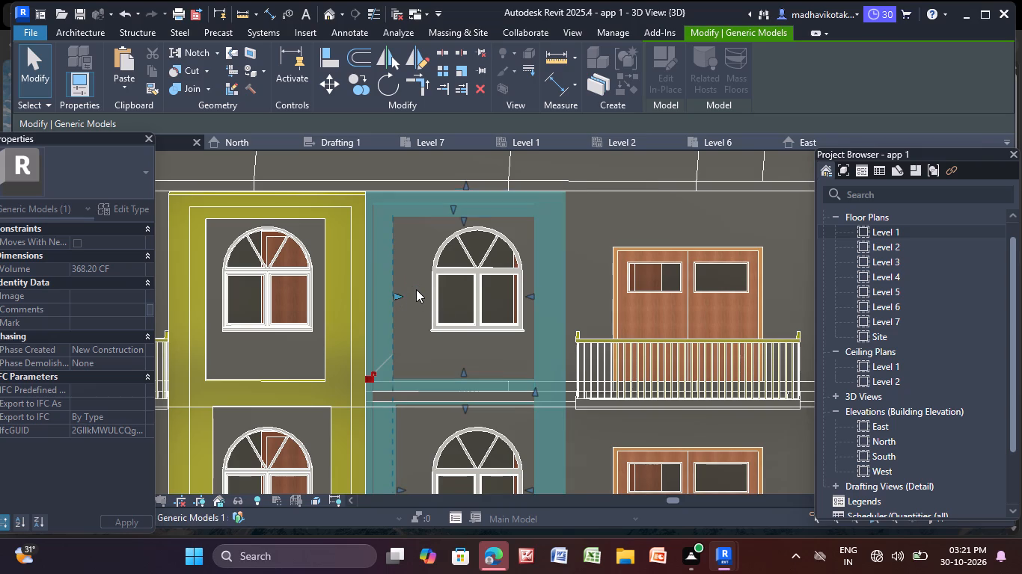
click(416, 289)
scroll(406, 286, down, 1)
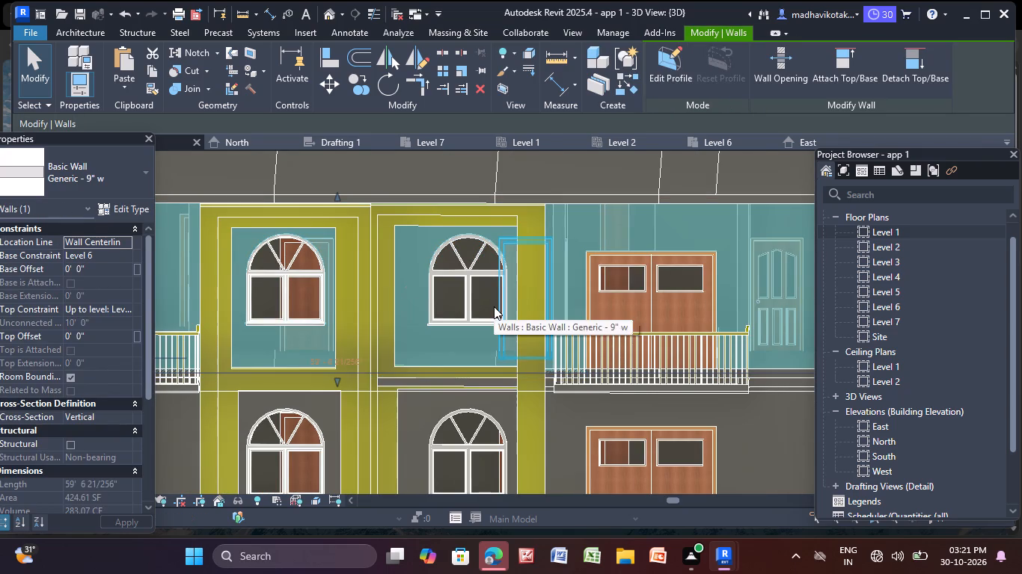
key(Escape)
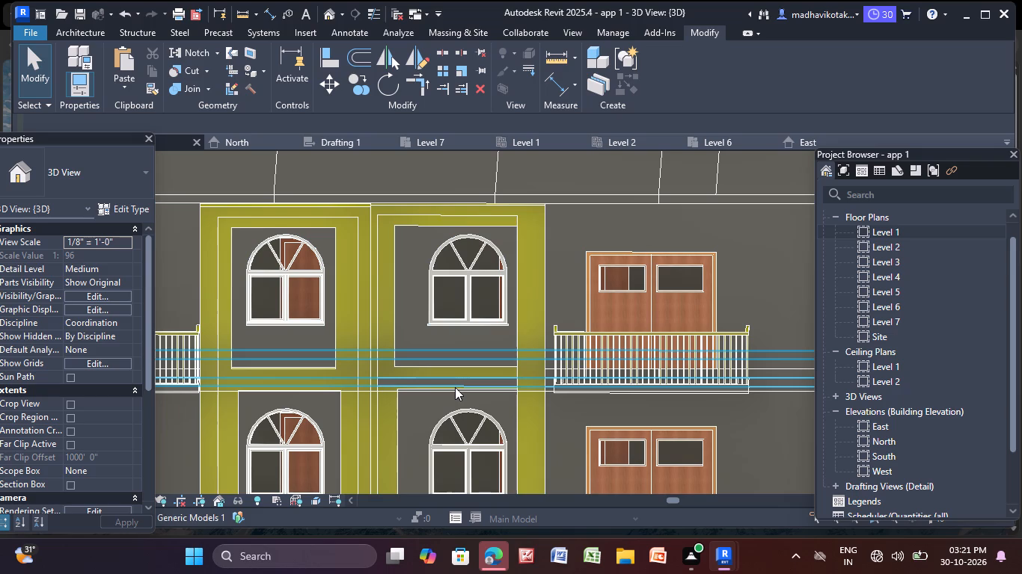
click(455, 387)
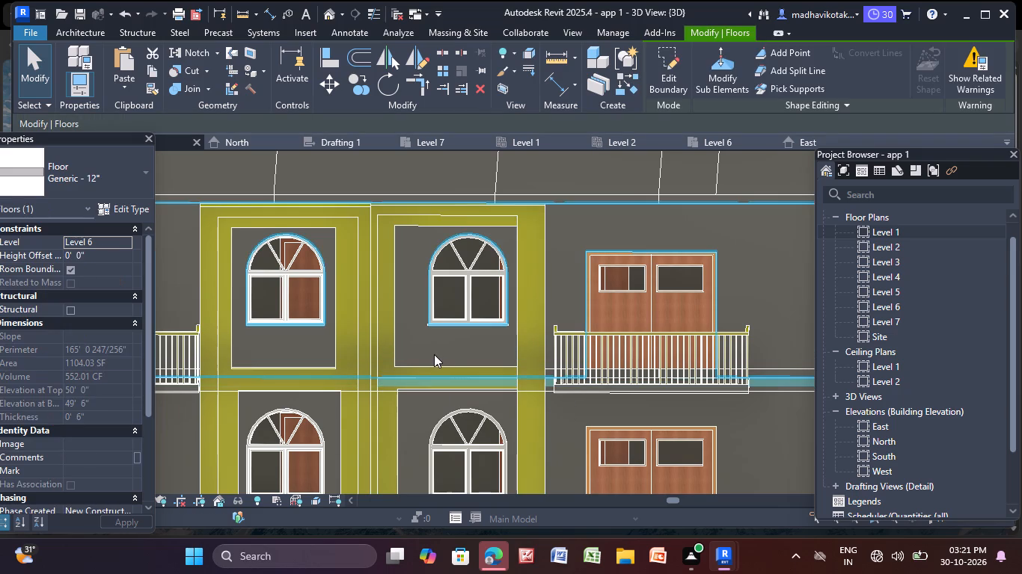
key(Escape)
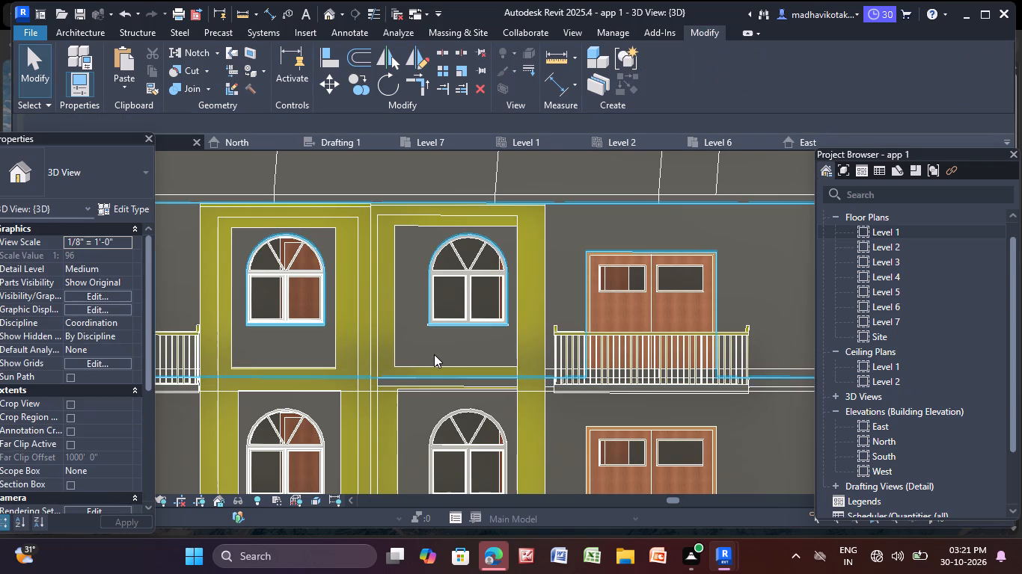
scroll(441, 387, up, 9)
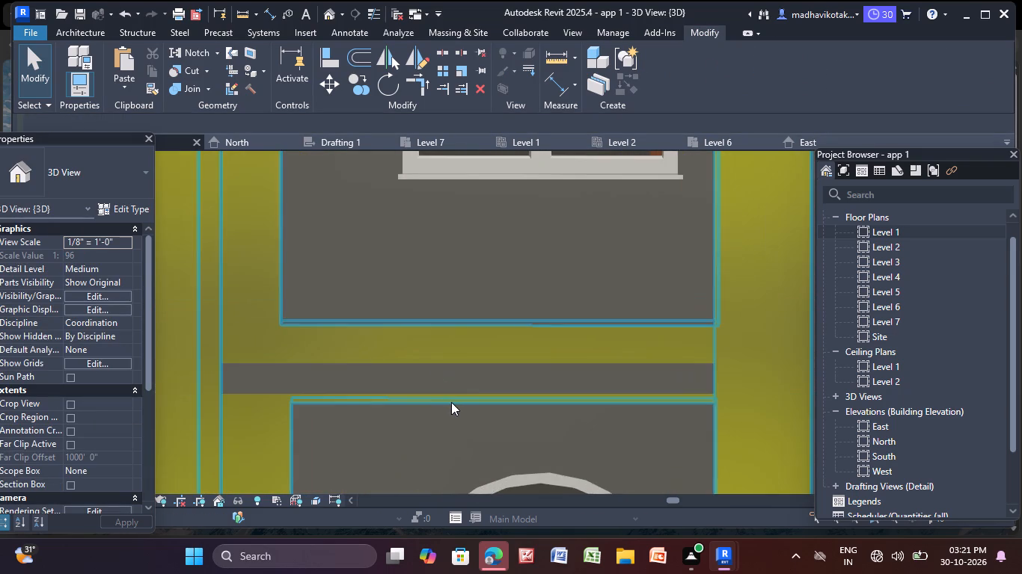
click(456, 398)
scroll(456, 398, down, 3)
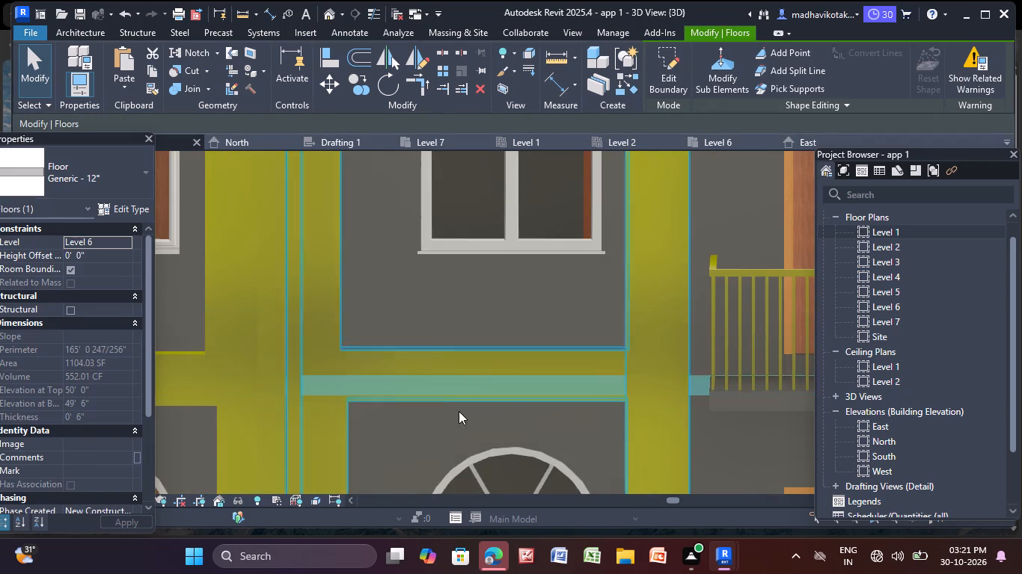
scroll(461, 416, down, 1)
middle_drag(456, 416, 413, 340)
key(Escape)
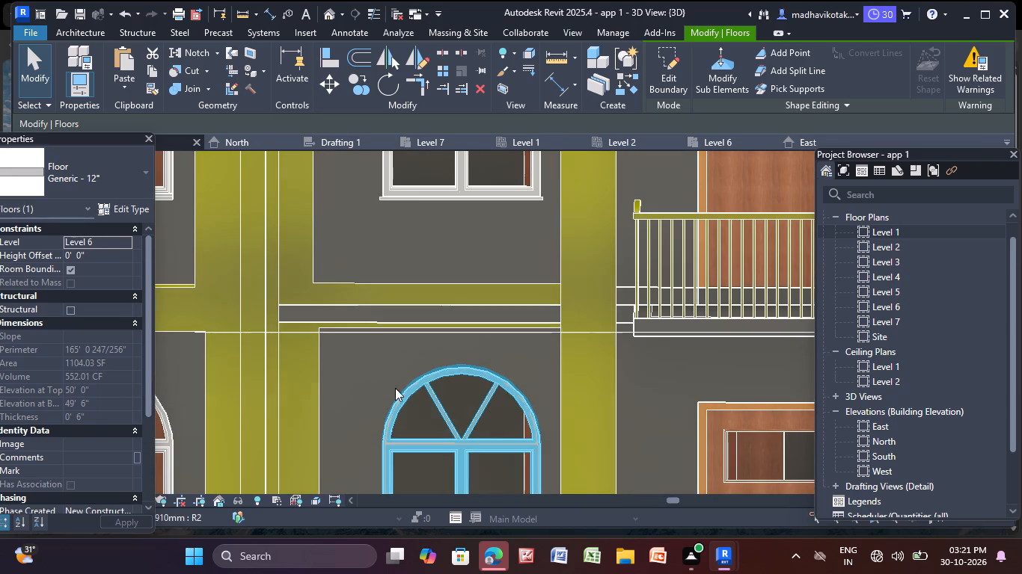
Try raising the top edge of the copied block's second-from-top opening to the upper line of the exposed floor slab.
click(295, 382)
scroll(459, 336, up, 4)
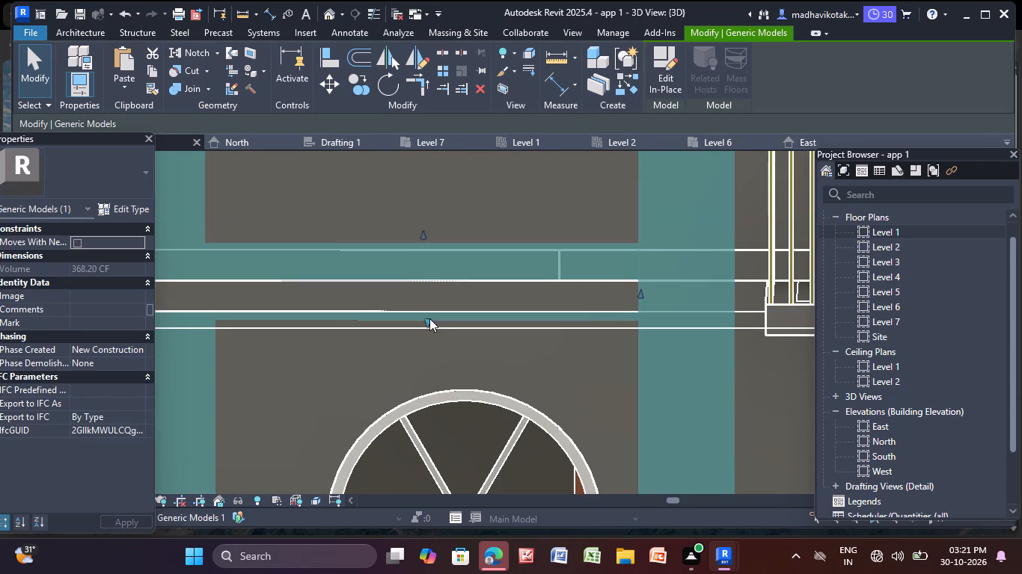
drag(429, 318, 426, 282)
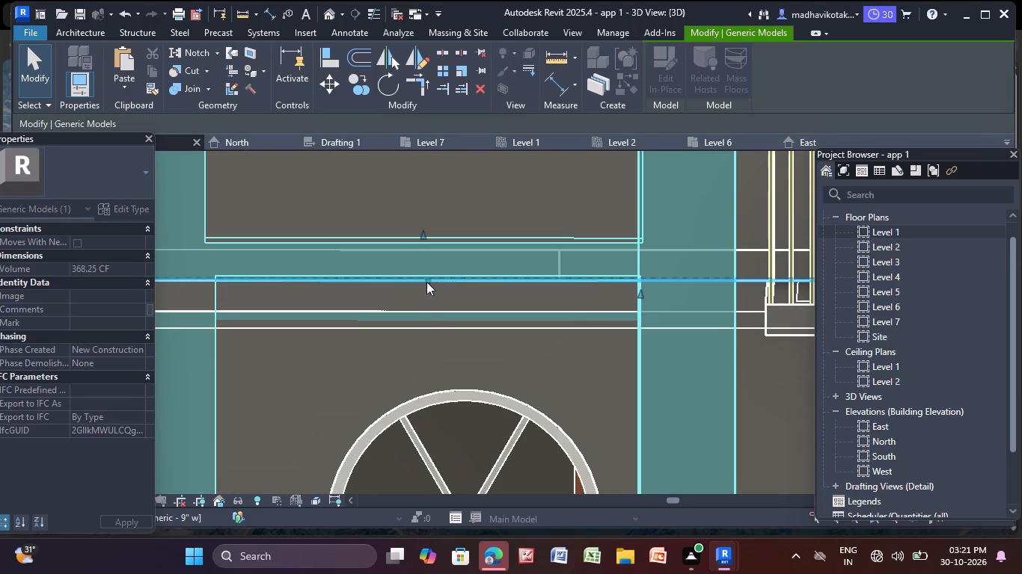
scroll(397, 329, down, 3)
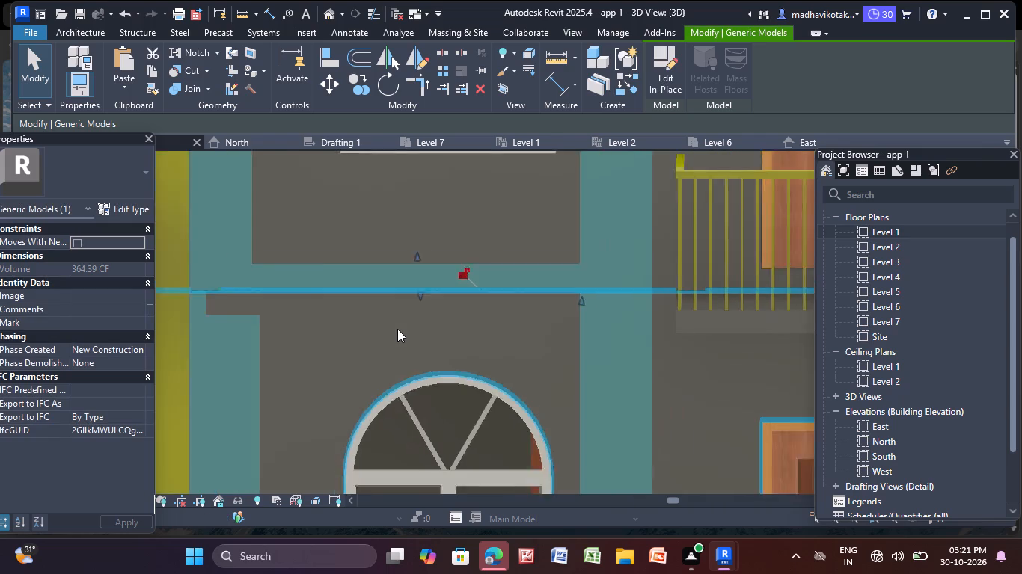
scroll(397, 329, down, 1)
Align the left edge of the copied block's second-from-top opening with the left edge of the opening above it.
middle_drag(397, 330, 455, 297)
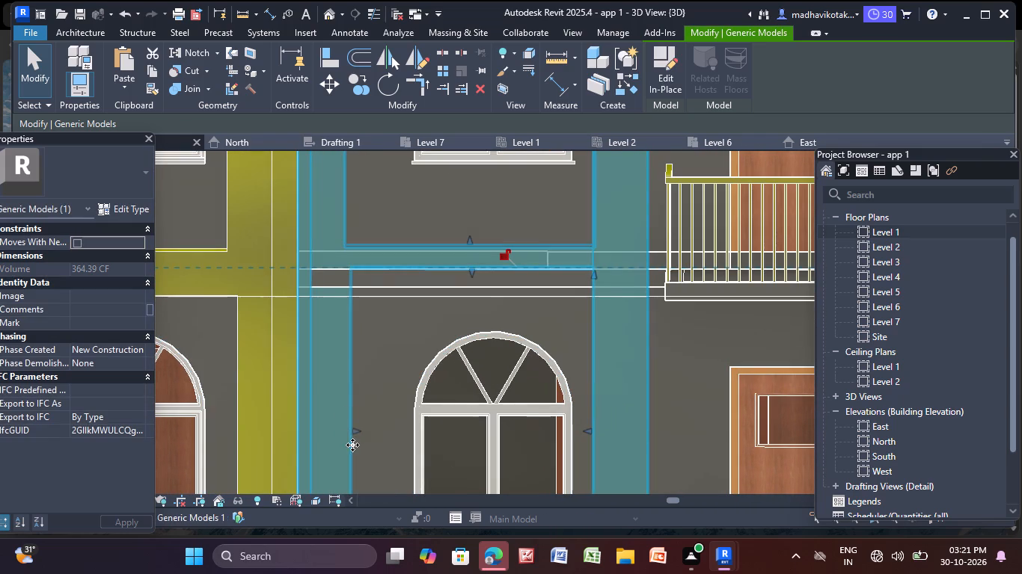
drag(352, 430, 350, 399)
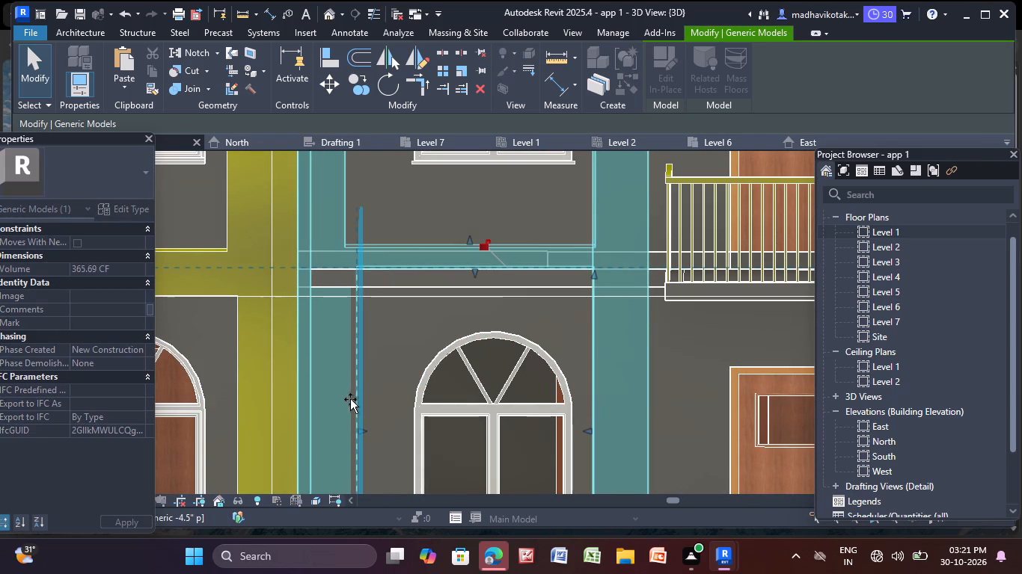
drag(350, 399, 345, 401)
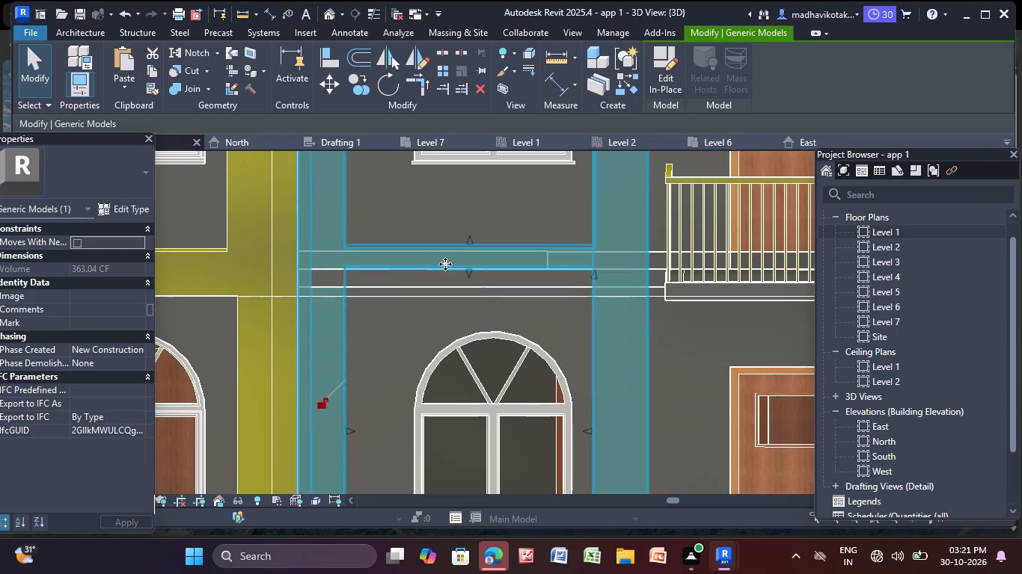
Lower the top edge of the copied block's second-from-top opening to line up with the original block's matching opening.
drag(470, 272, 471, 294)
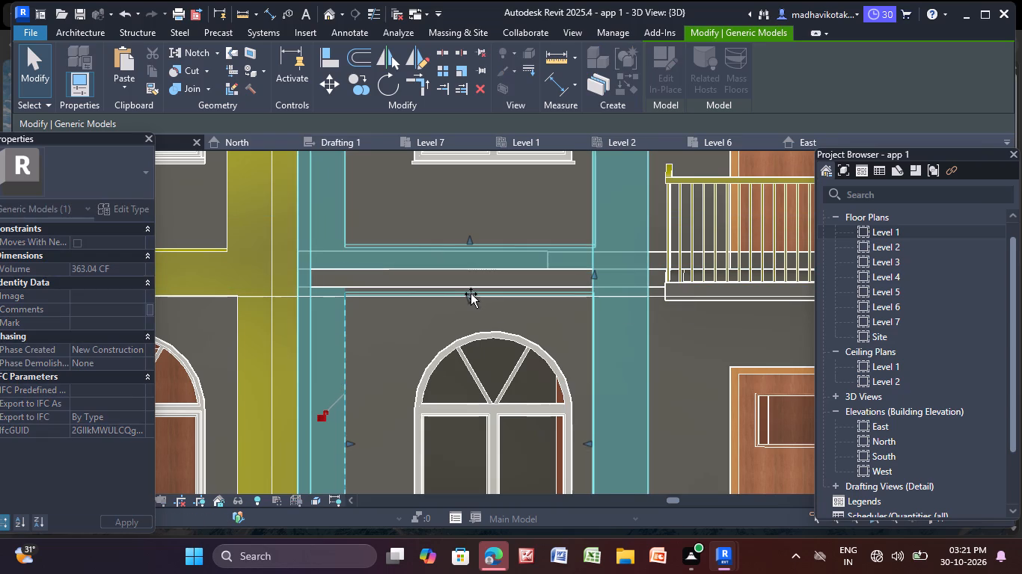
drag(471, 294, 470, 294)
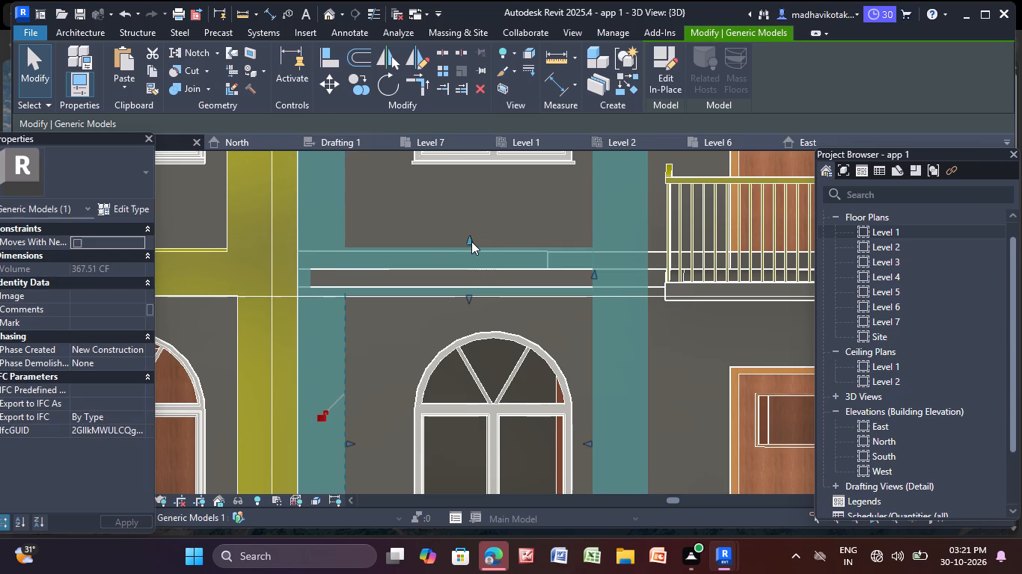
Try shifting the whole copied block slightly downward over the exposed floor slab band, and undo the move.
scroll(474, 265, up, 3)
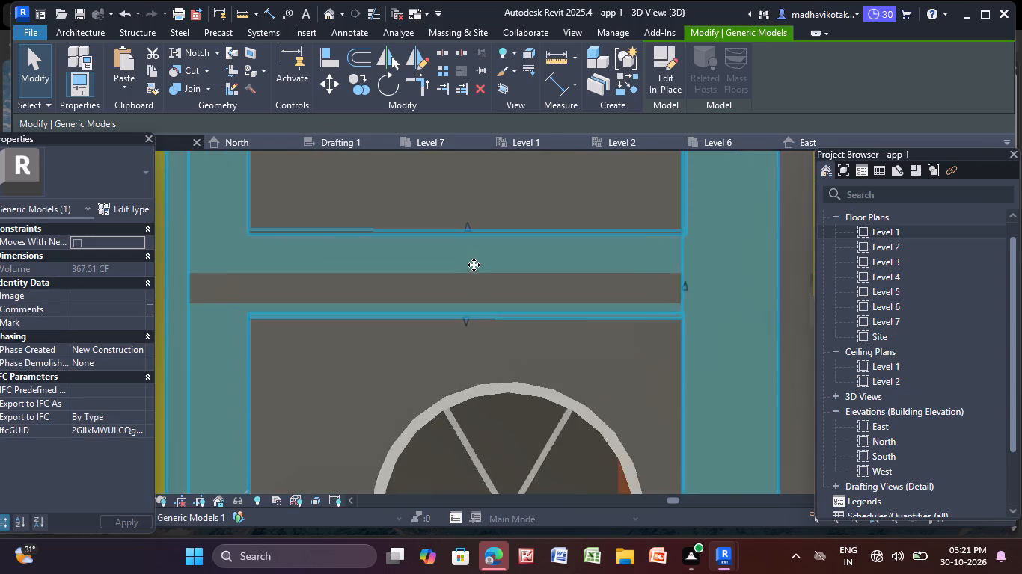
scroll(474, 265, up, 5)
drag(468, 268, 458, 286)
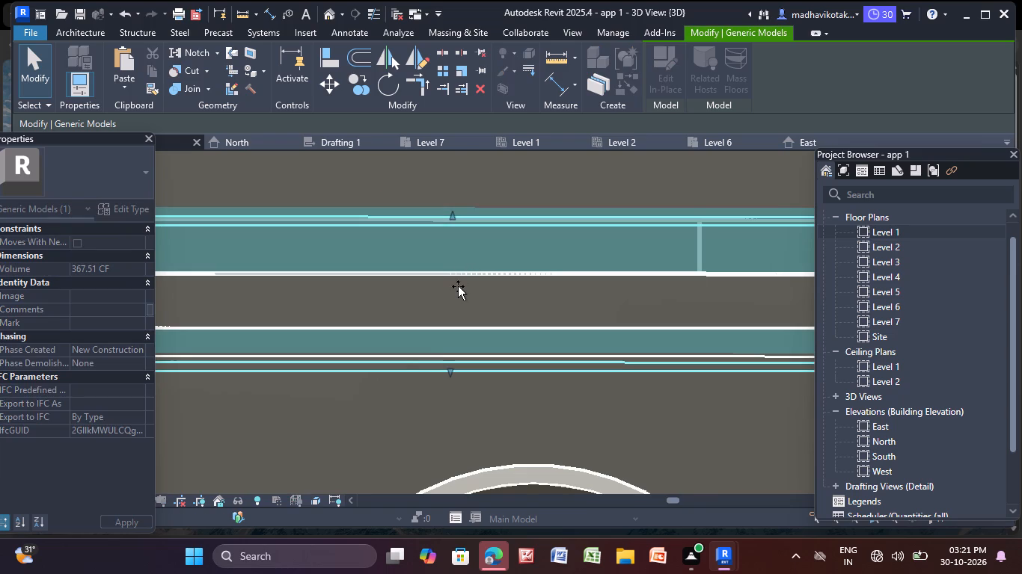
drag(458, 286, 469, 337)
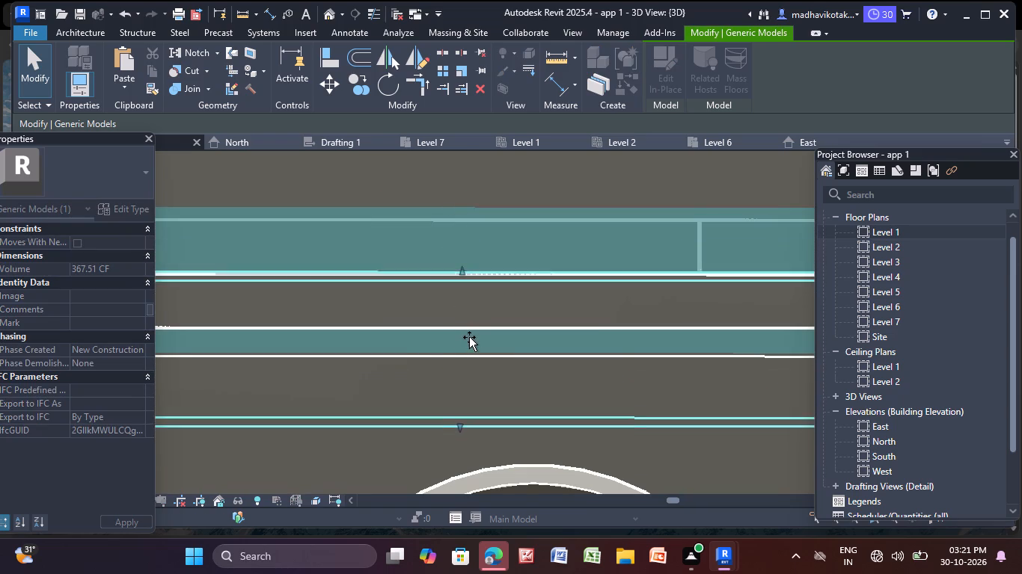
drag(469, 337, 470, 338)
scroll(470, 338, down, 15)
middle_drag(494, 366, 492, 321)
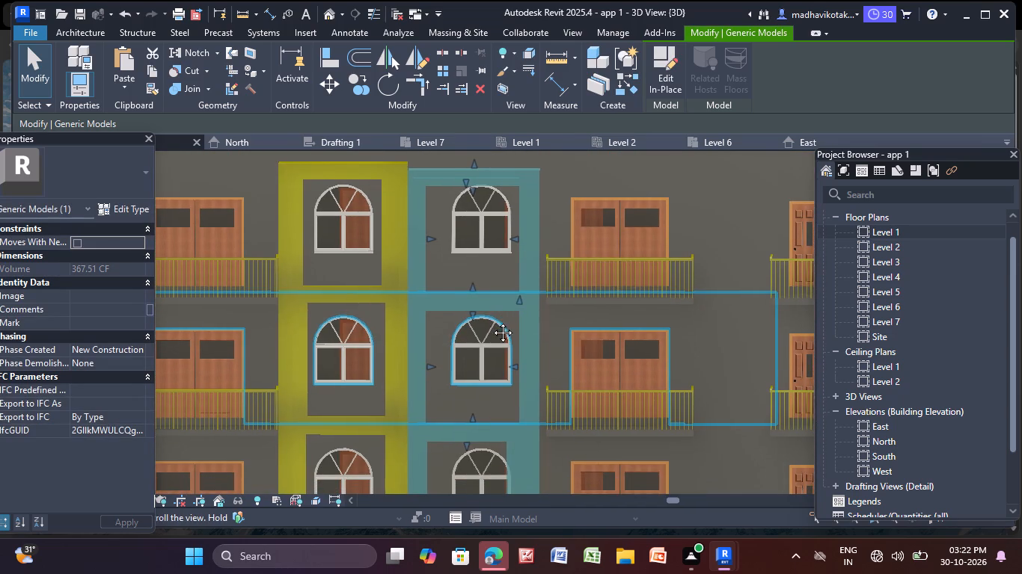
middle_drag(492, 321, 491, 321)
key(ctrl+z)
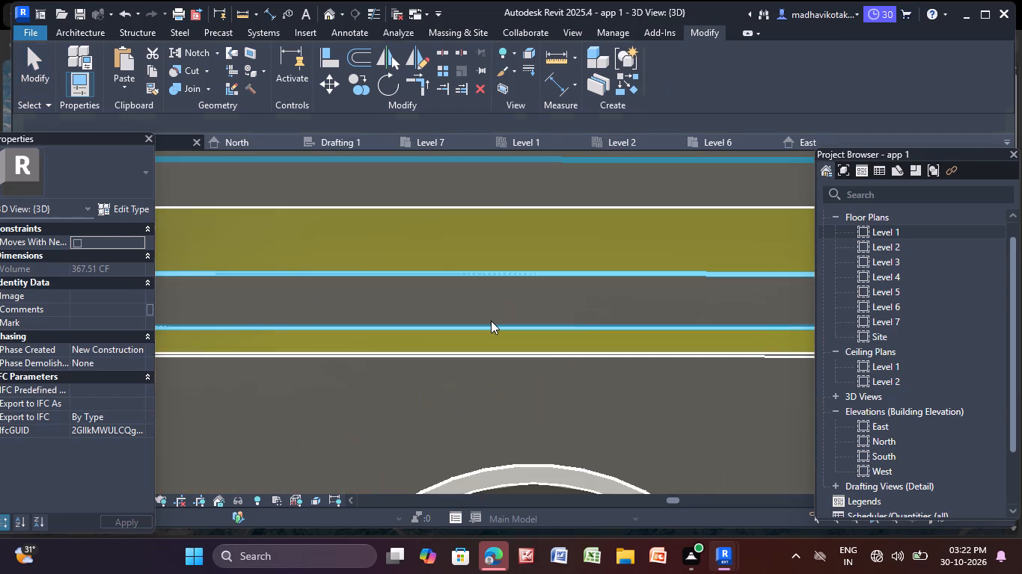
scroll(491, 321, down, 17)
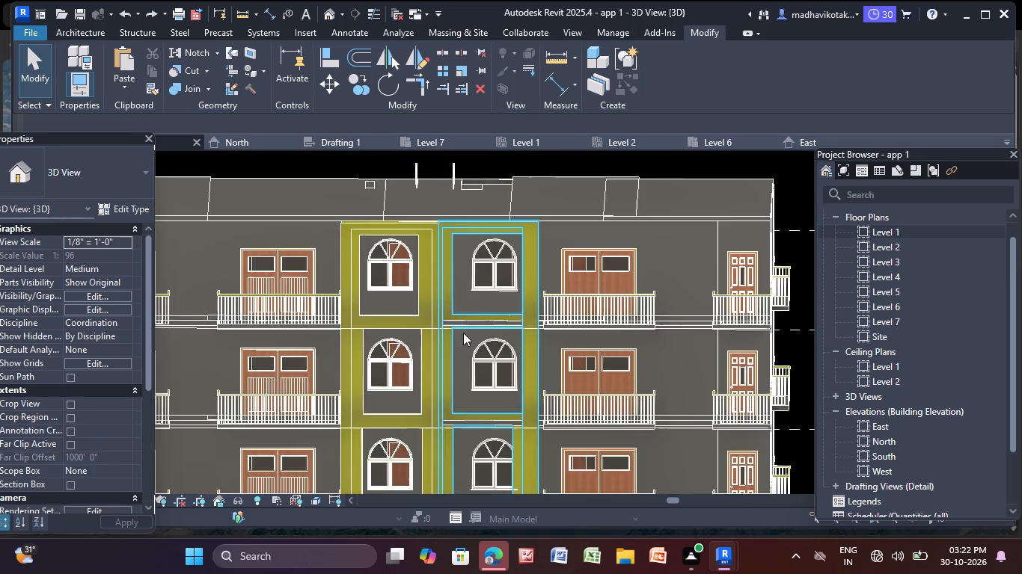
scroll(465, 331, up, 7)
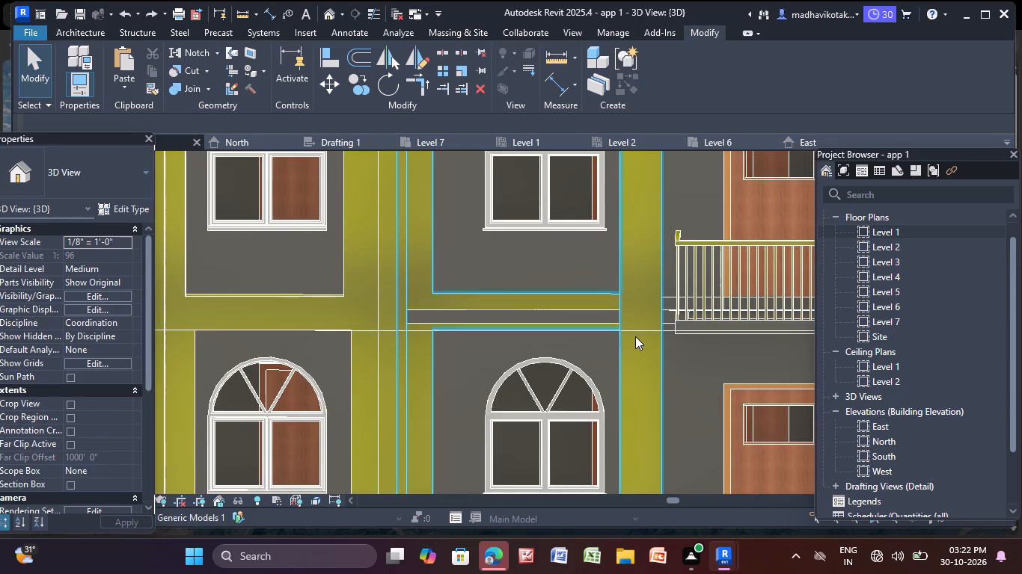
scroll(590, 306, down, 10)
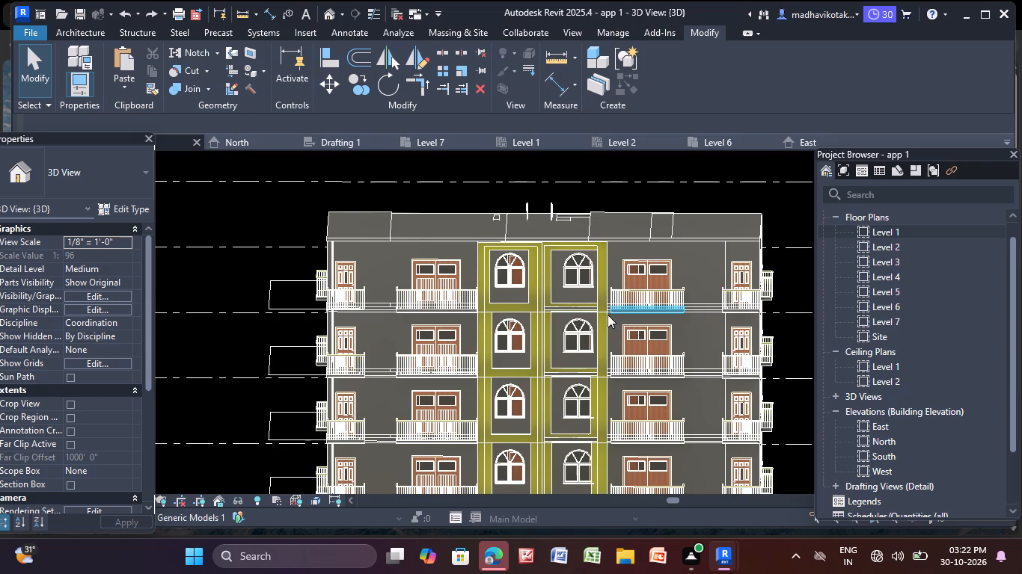
Delete the misfitting copied block over the adjacent window column, keeping the original recessed arched-window block.
scroll(566, 385, up, 1)
middle_drag(566, 385, 500, 377)
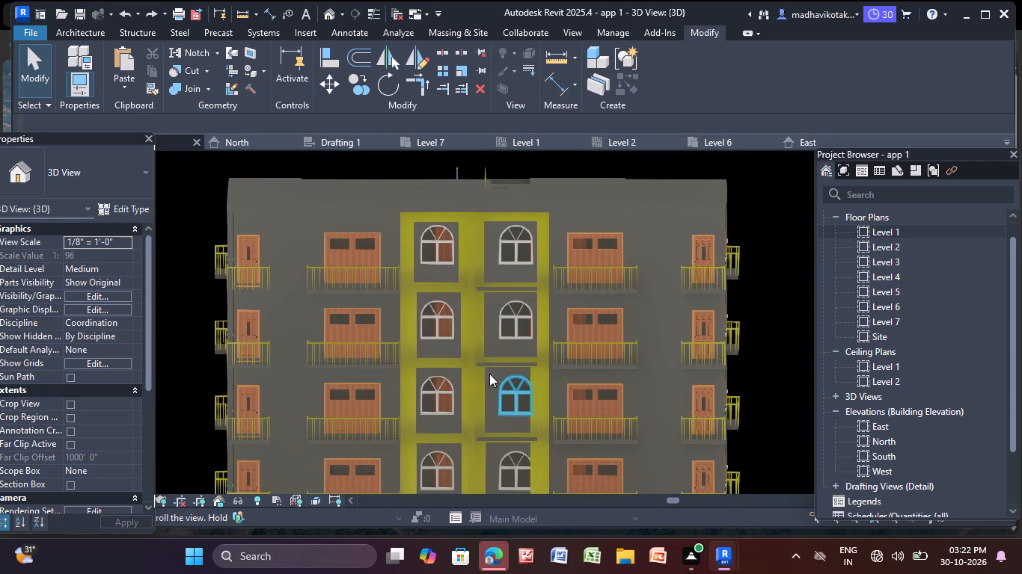
scroll(464, 369, up, 4)
click(442, 357)
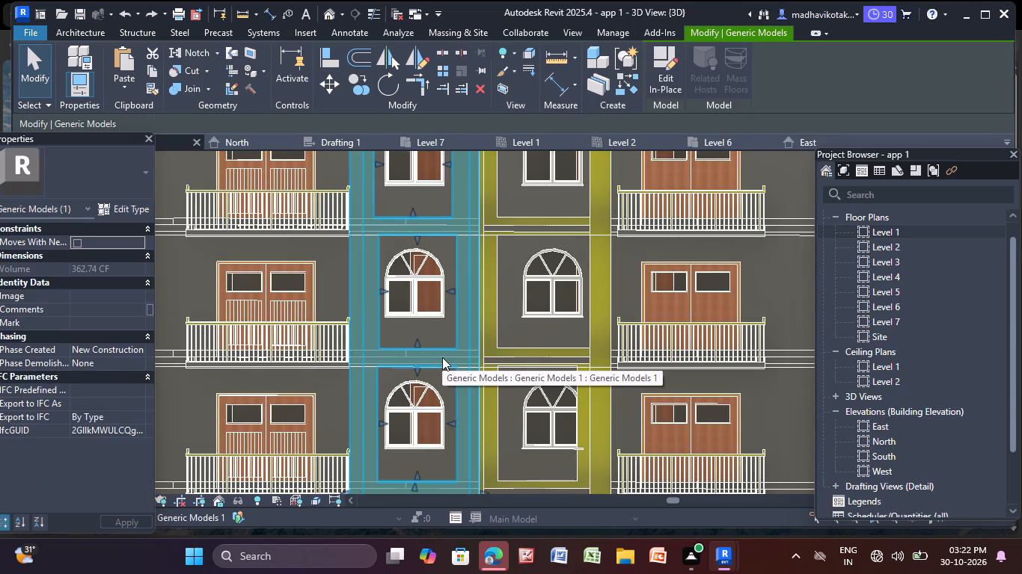
key(Escape)
click(491, 324)
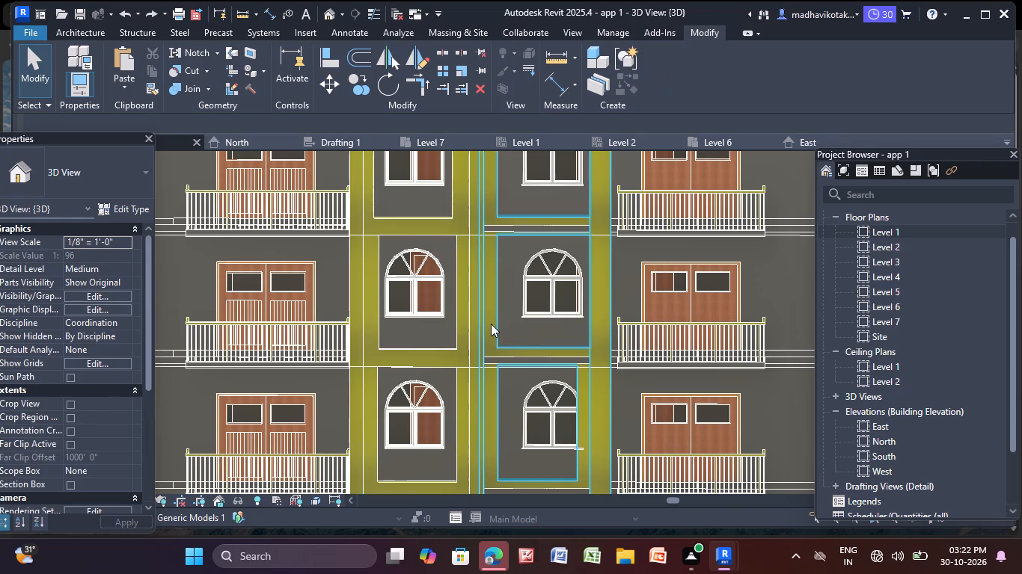
key(Delete)
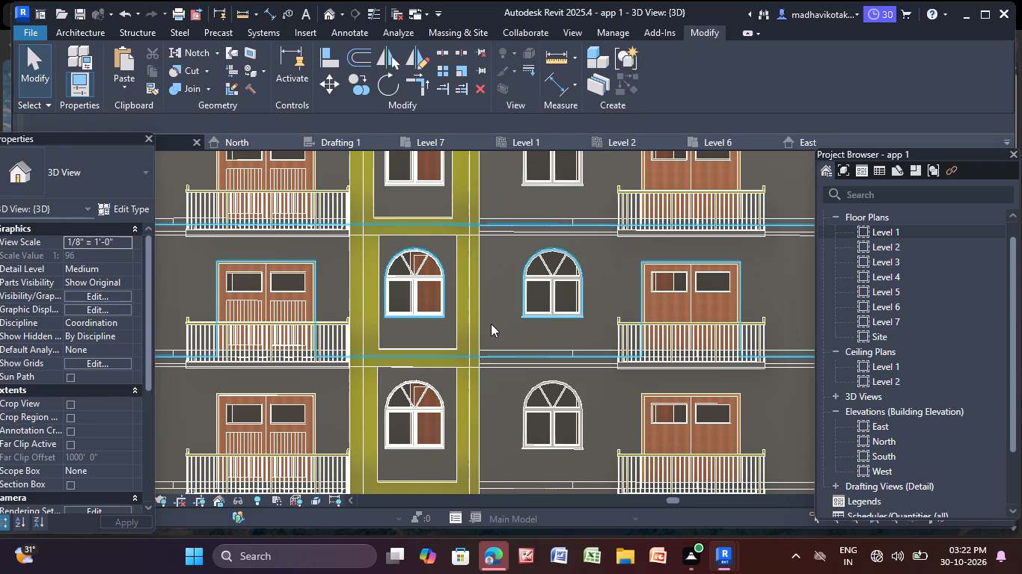
Copy the original recessed block sideways over the adjacent window column so its openings frame the arched windows there.
click(452, 359)
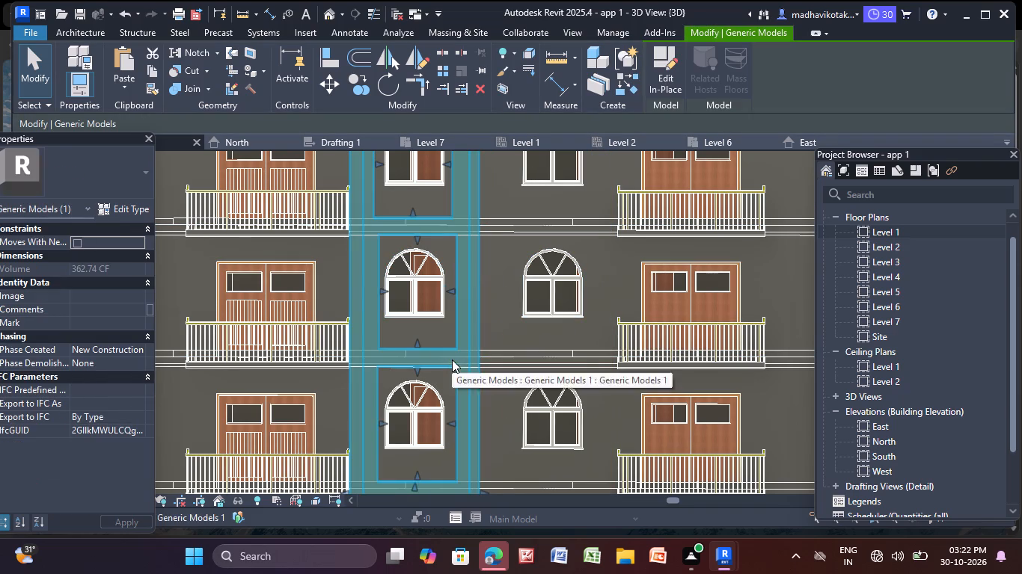
click(351, 87)
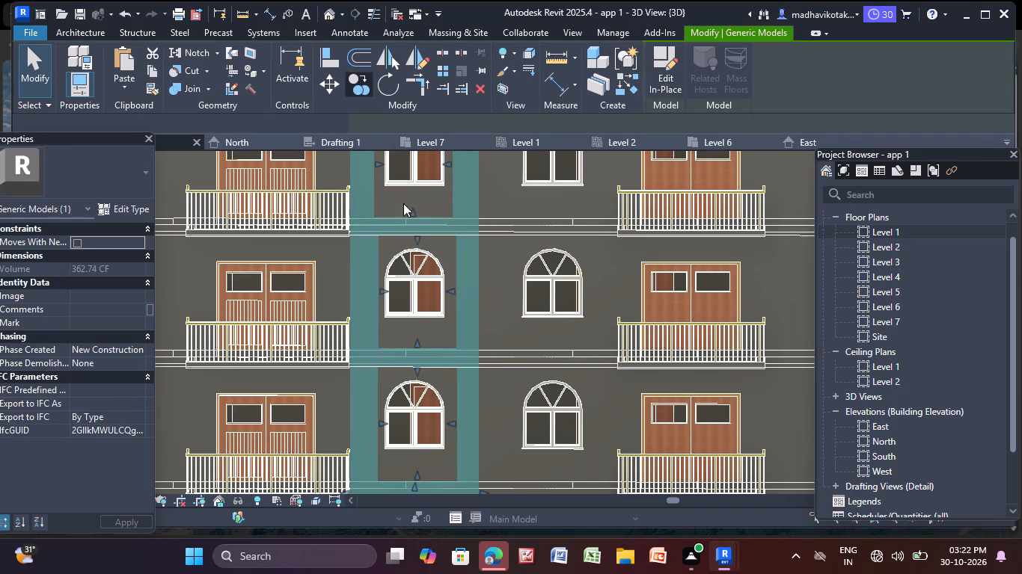
click(465, 357)
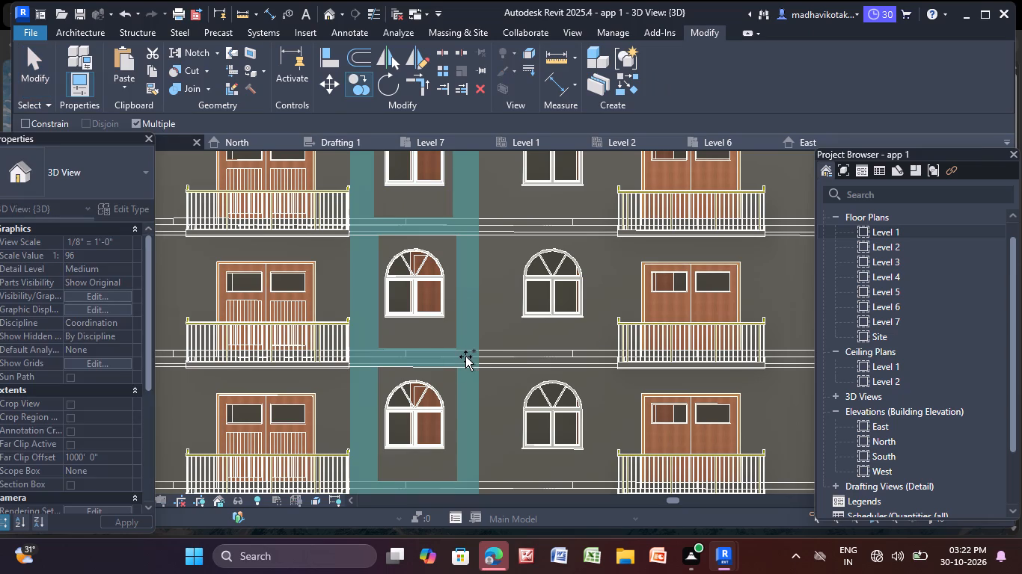
click(606, 361)
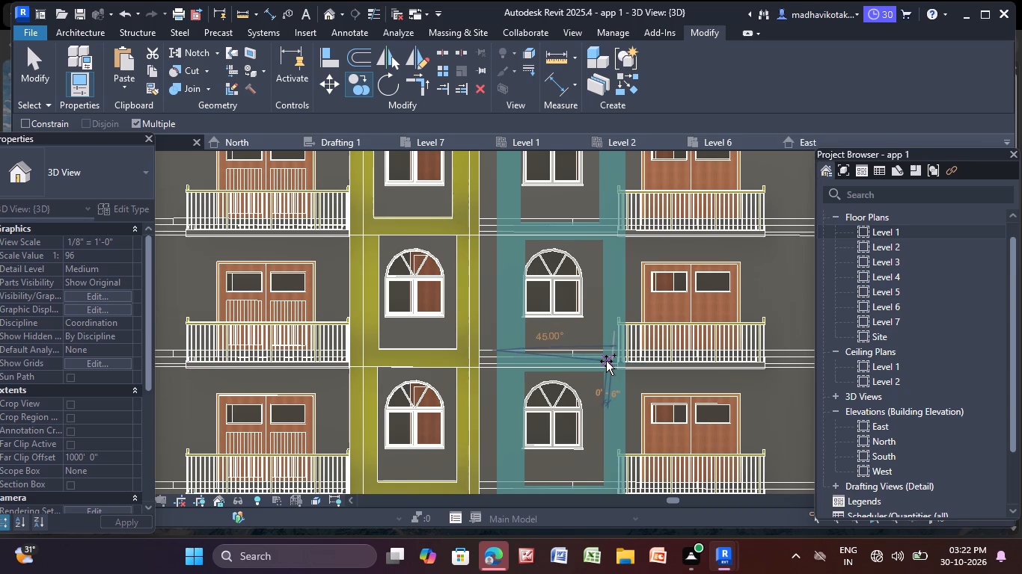
key(Escape)
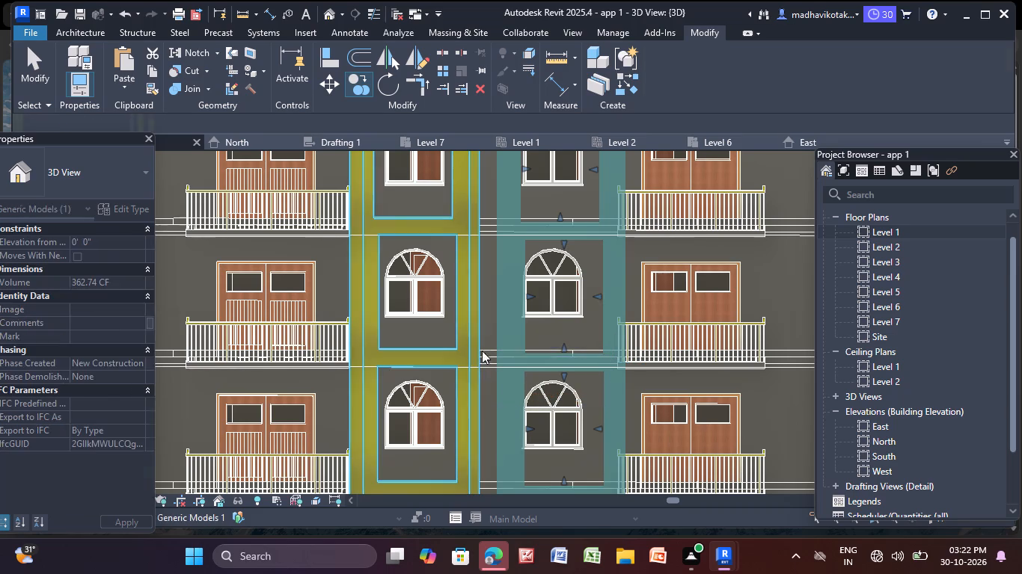
key(Escape)
Extend the new copy's edge facing the original block until it meets the original's side edge, closing the gap.
scroll(494, 318, down, 5)
middle_click(494, 318)
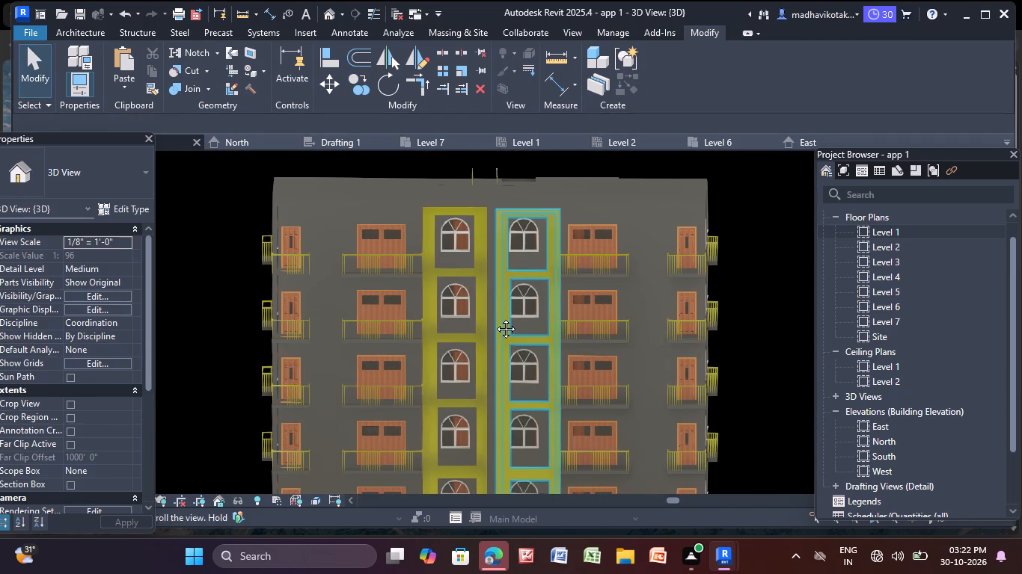
middle_drag(493, 318, 437, 262)
scroll(455, 351, up, 4)
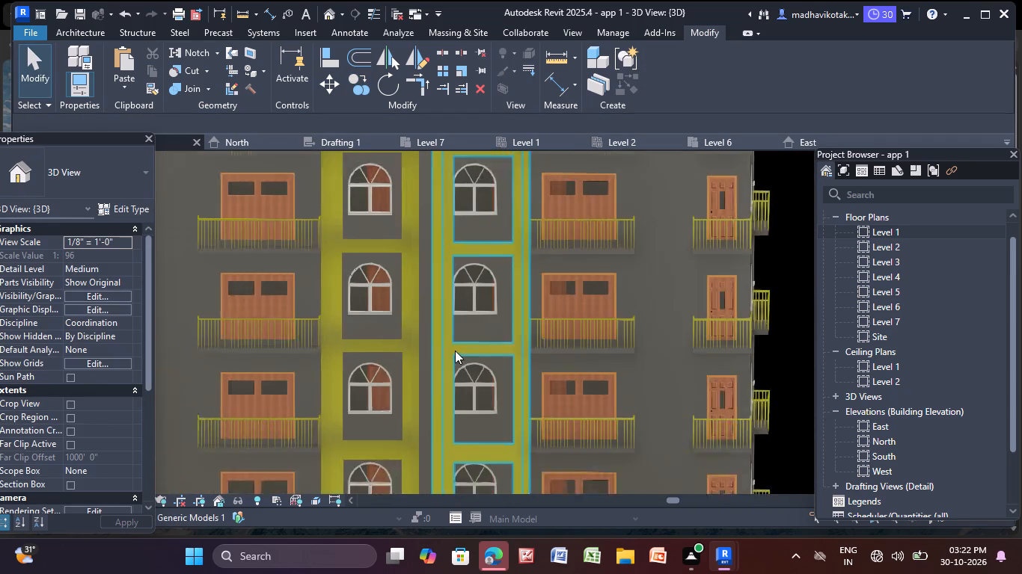
click(431, 343)
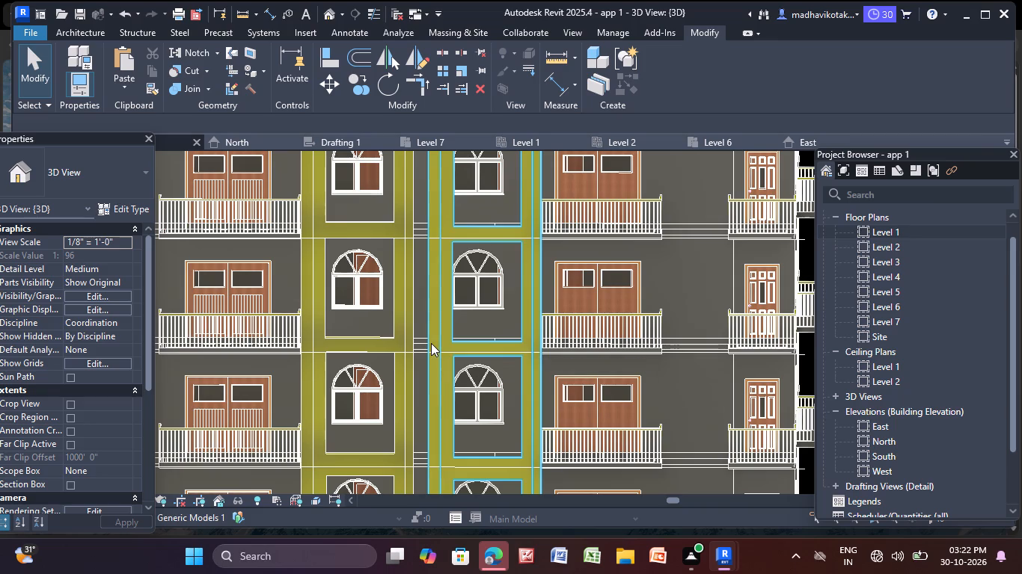
scroll(426, 351, up, 3)
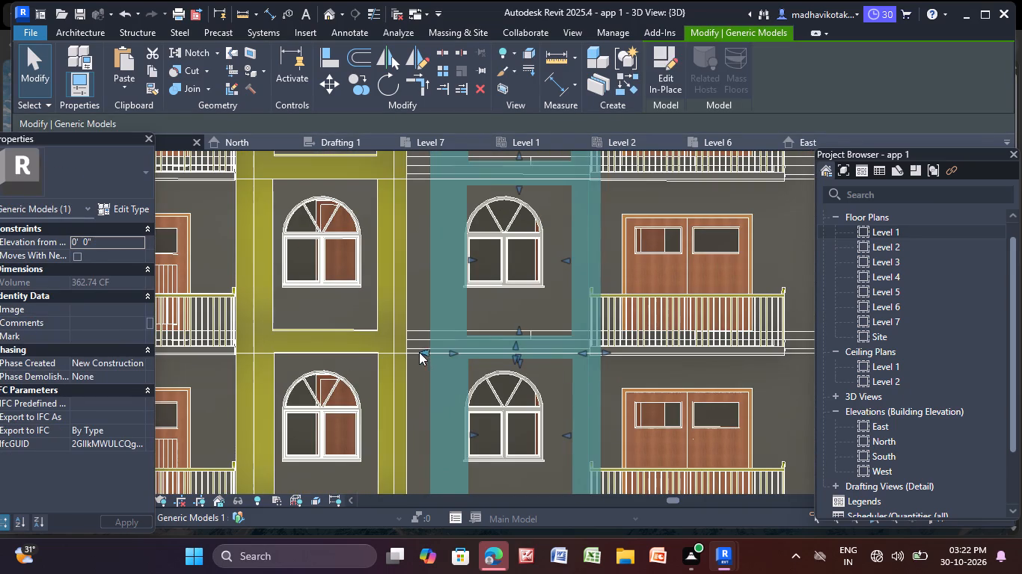
drag(419, 352, 405, 357)
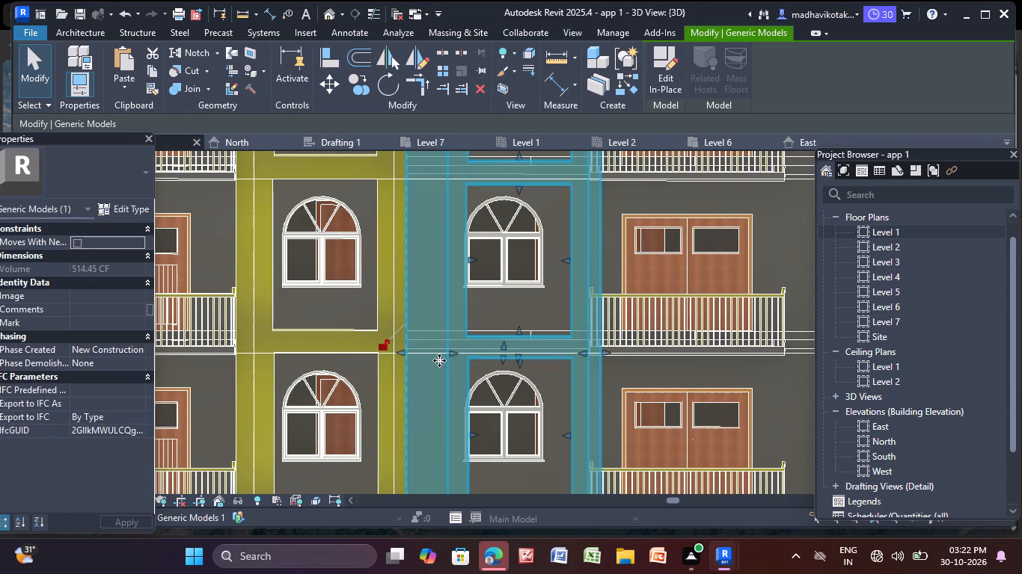
key(Escape)
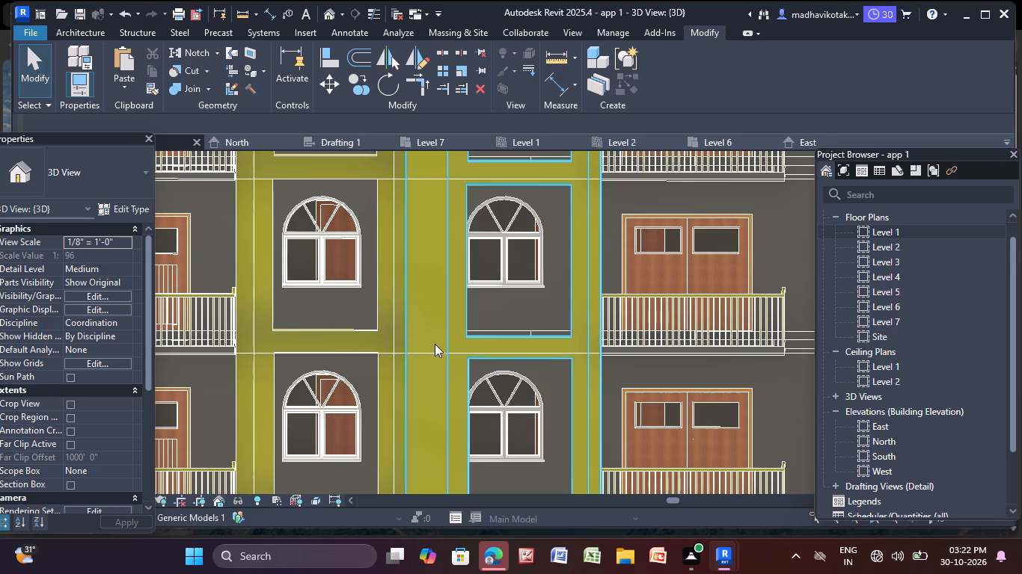
Raise the top edge of the copied block to the roof's lower edge, level with the original block's top.
scroll(437, 346, down, 6)
middle_drag(462, 359, 457, 421)
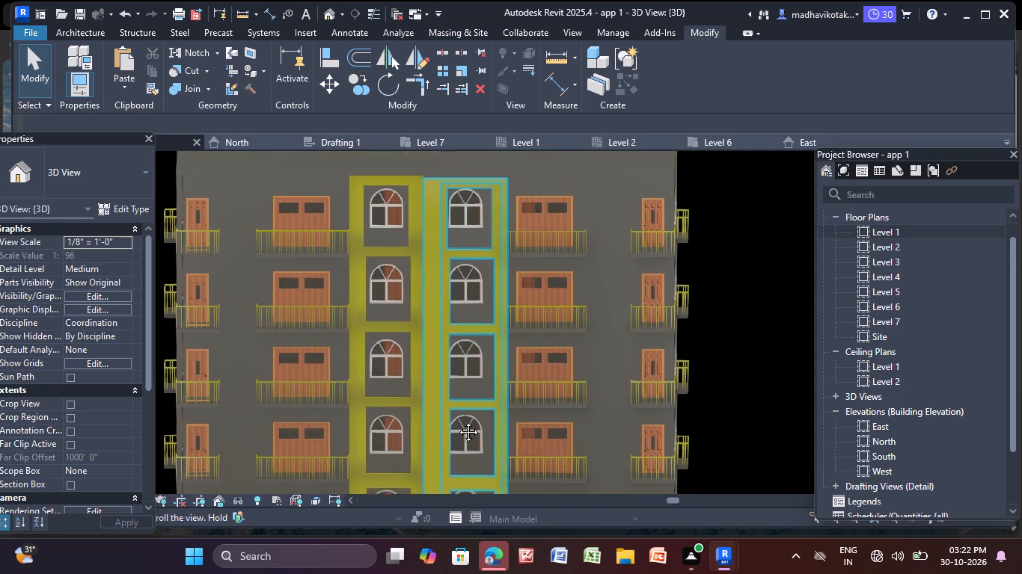
middle_drag(457, 421, 461, 430)
middle_drag(448, 219, 441, 324)
scroll(458, 309, up, 2)
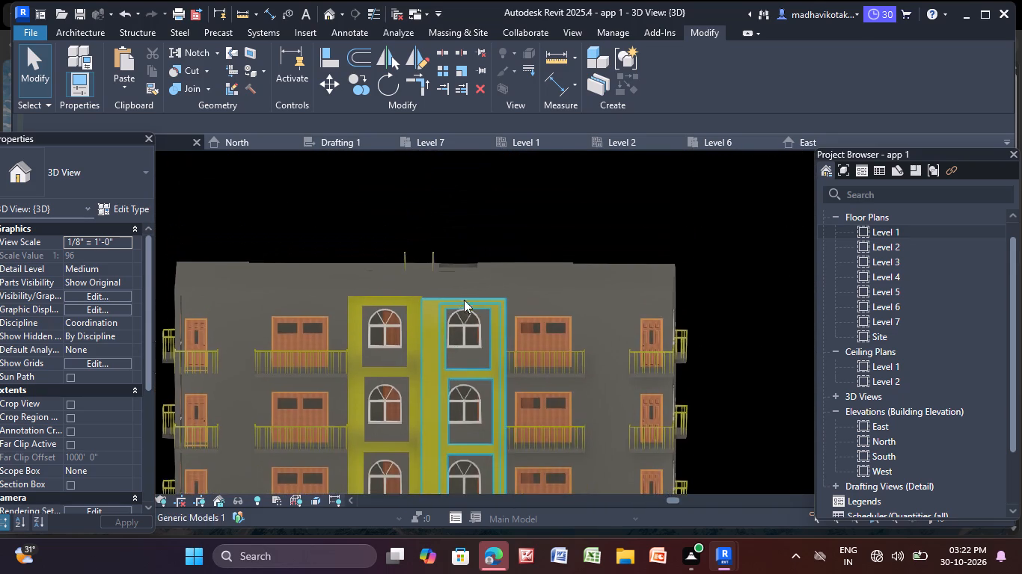
scroll(464, 300, up, 6)
click(464, 306)
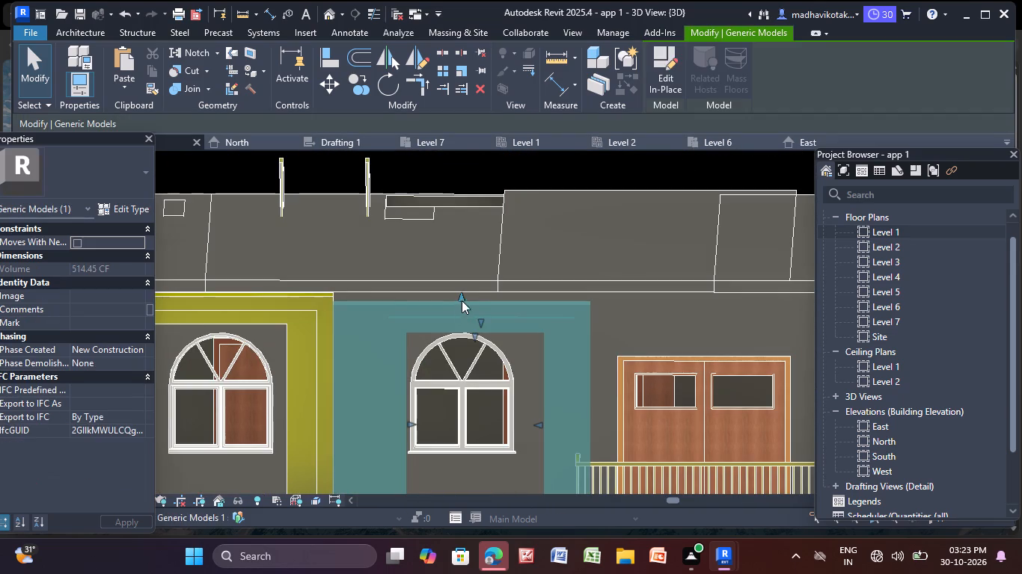
click(461, 294)
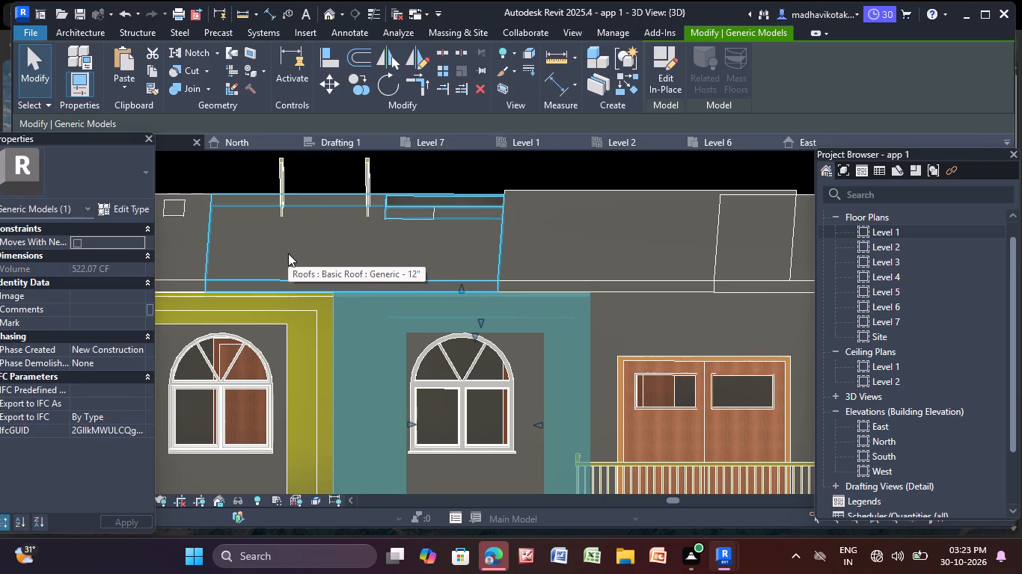
key(Escape)
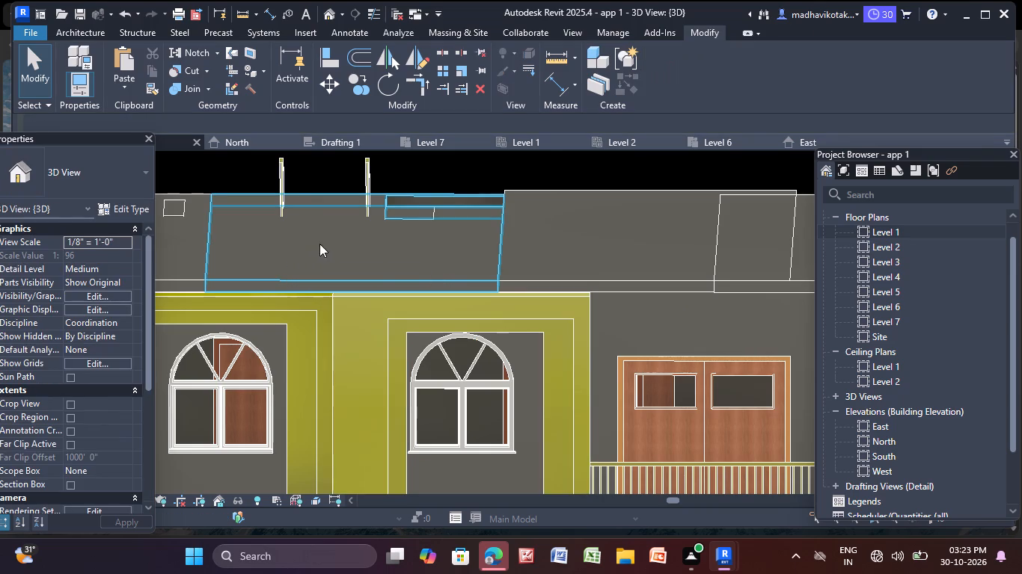
Raise the top edge of the copied block's inner frame slightly, towards the original block's matching frame line.
click(456, 312)
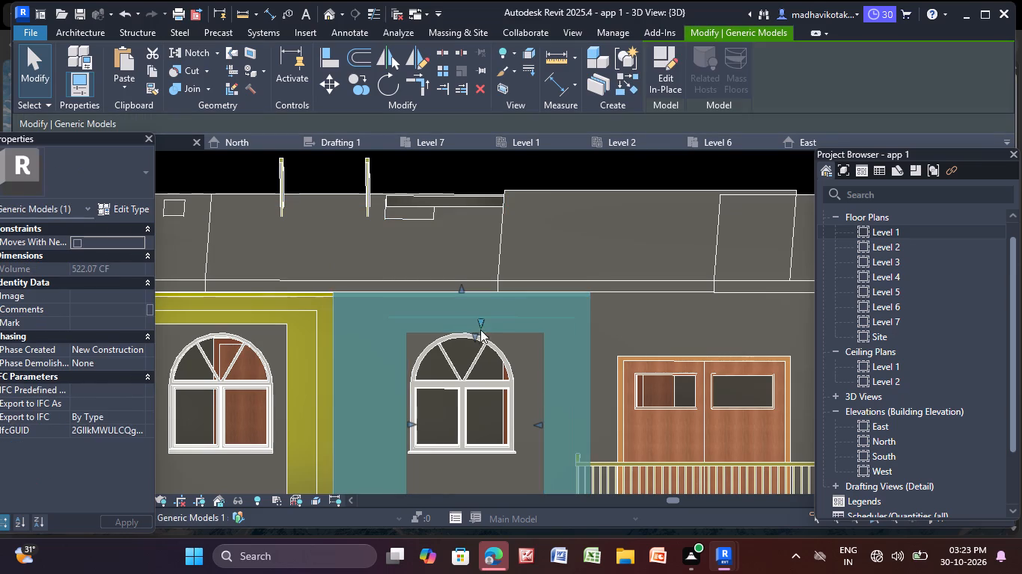
drag(481, 321, 490, 314)
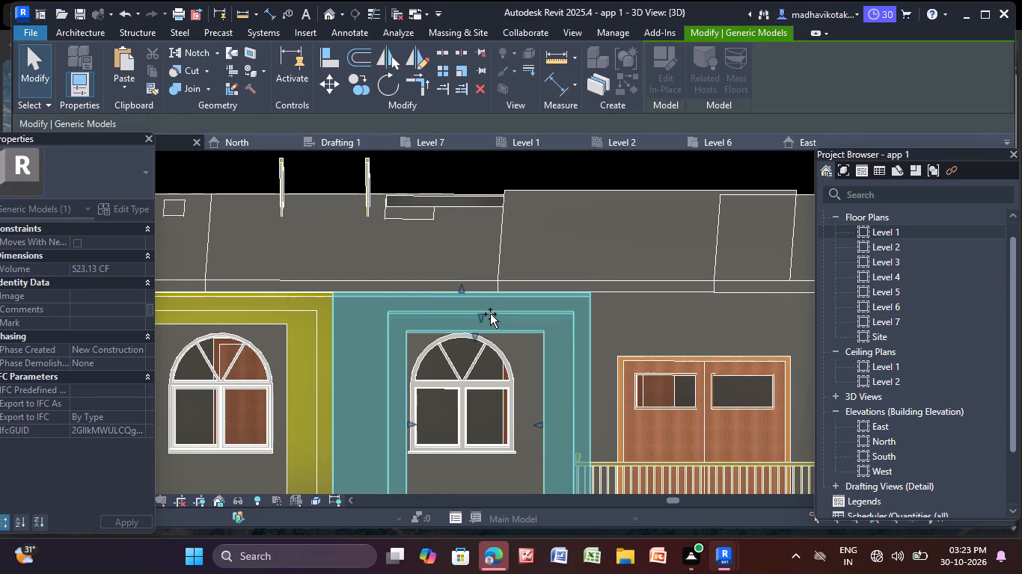
drag(490, 314, 491, 314)
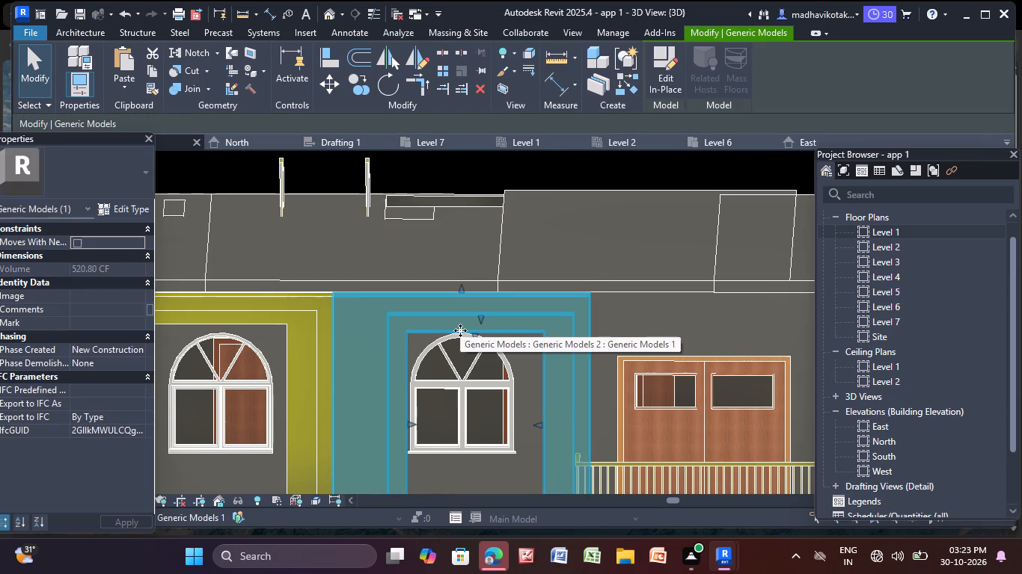
key(Escape)
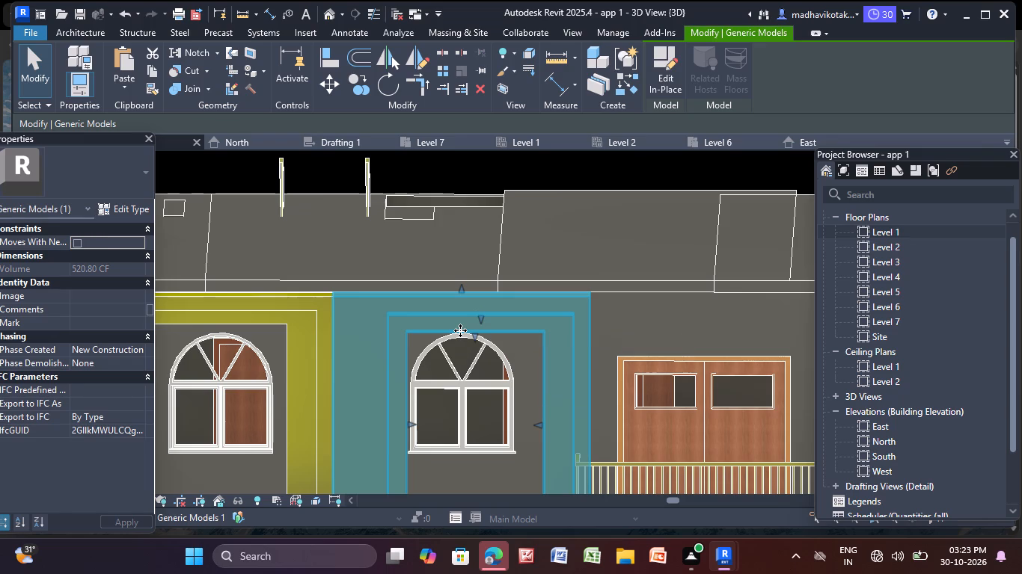
Move the left edge of the copied block's second-from-top opening outward, roughly in line with the opening above.
scroll(460, 330, down, 4)
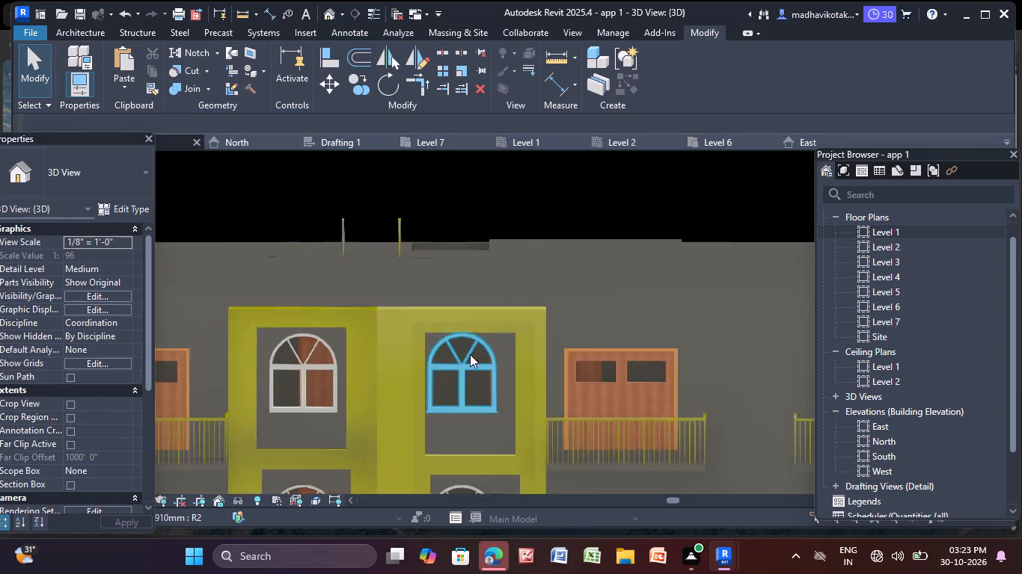
scroll(470, 354, down, 1)
middle_drag(487, 388, 464, 212)
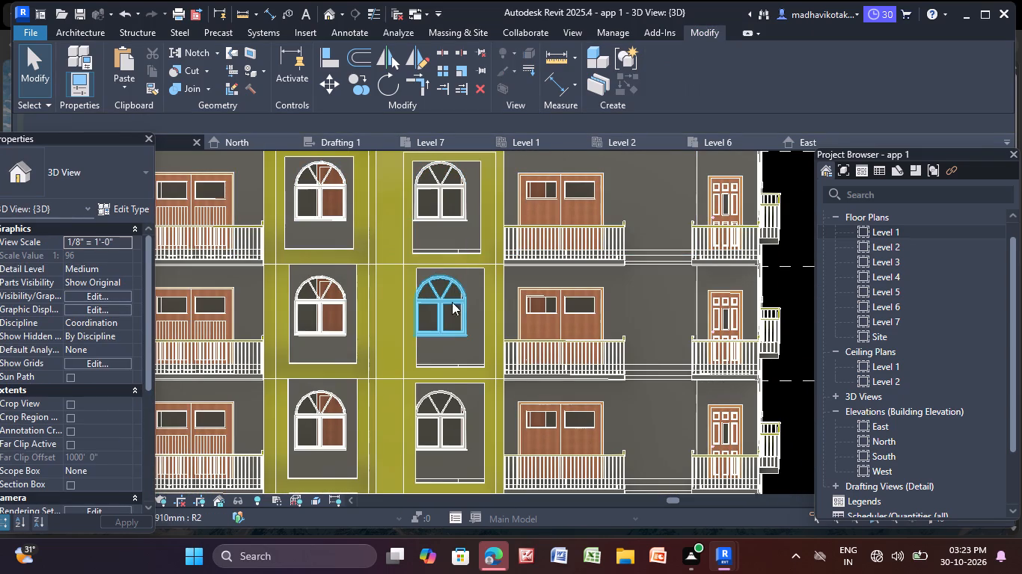
middle_drag(455, 350, 449, 340)
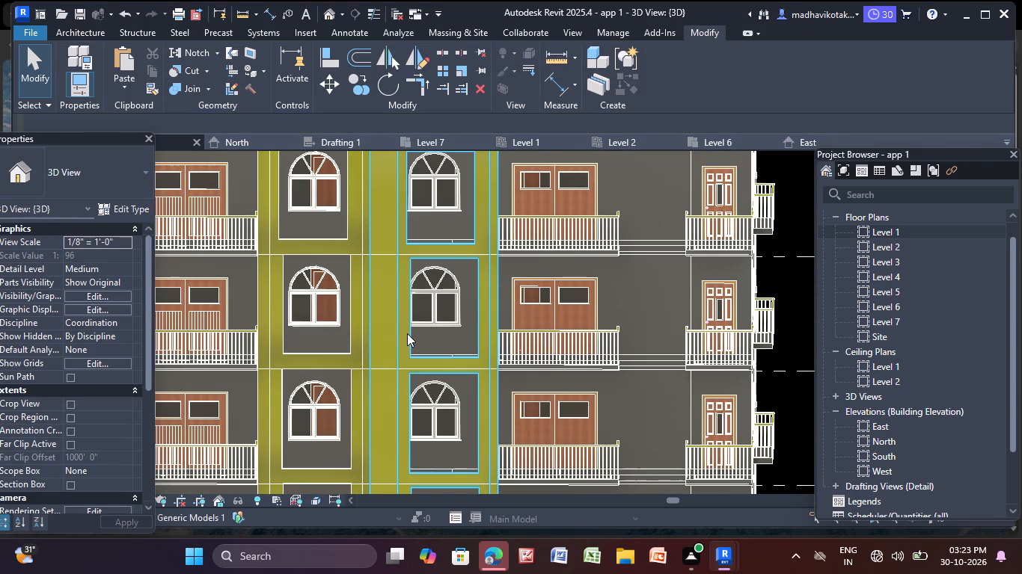
click(407, 333)
scroll(404, 333, up, 3)
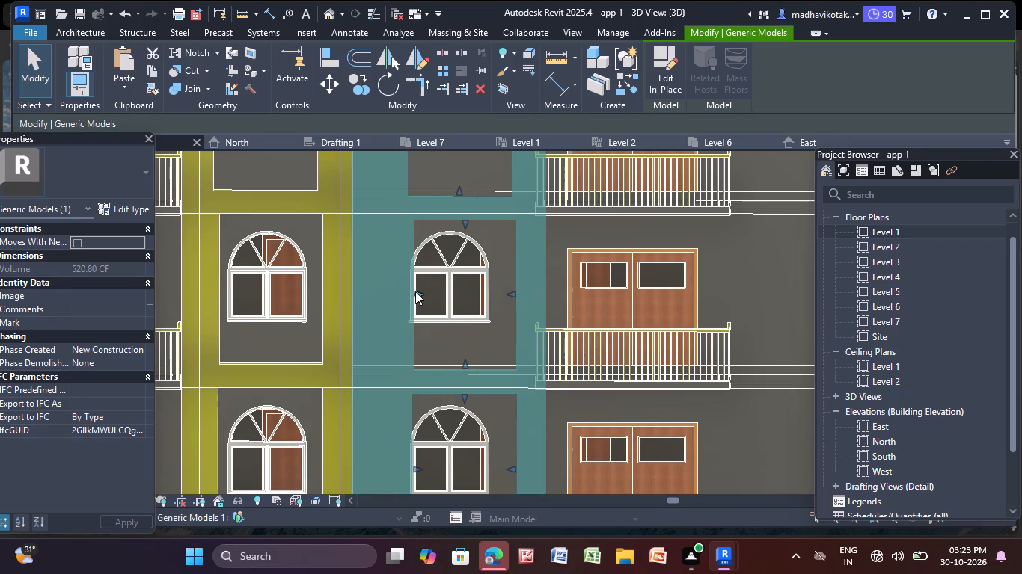
scroll(415, 291, down, 2)
middle_drag(415, 291, 422, 344)
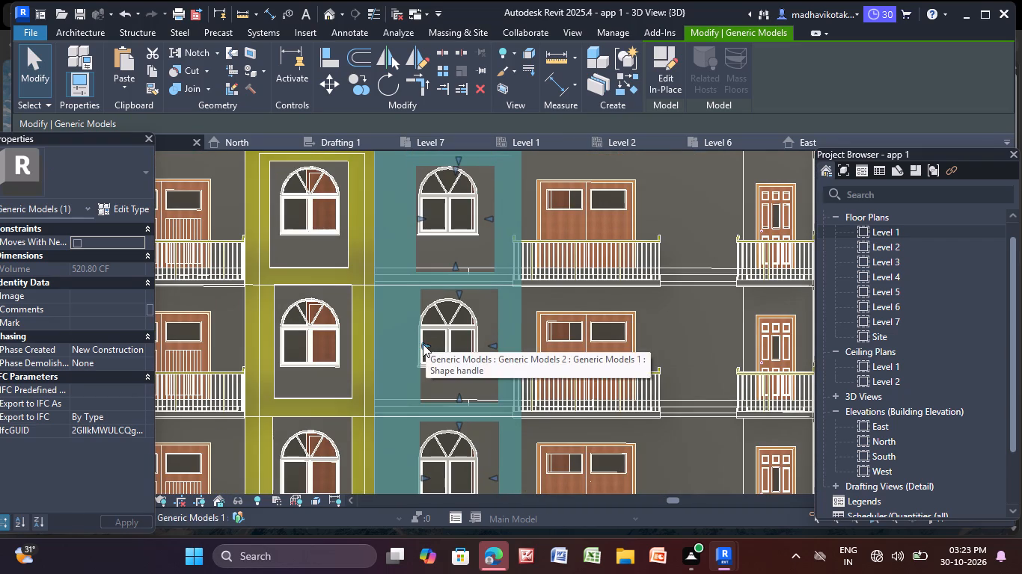
drag(423, 344, 412, 348)
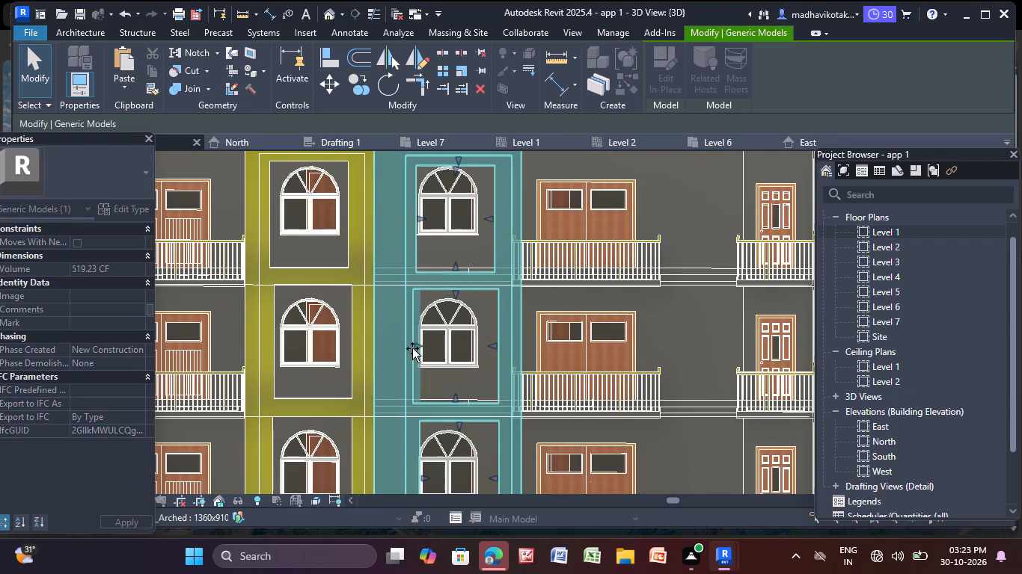
drag(412, 348, 413, 348)
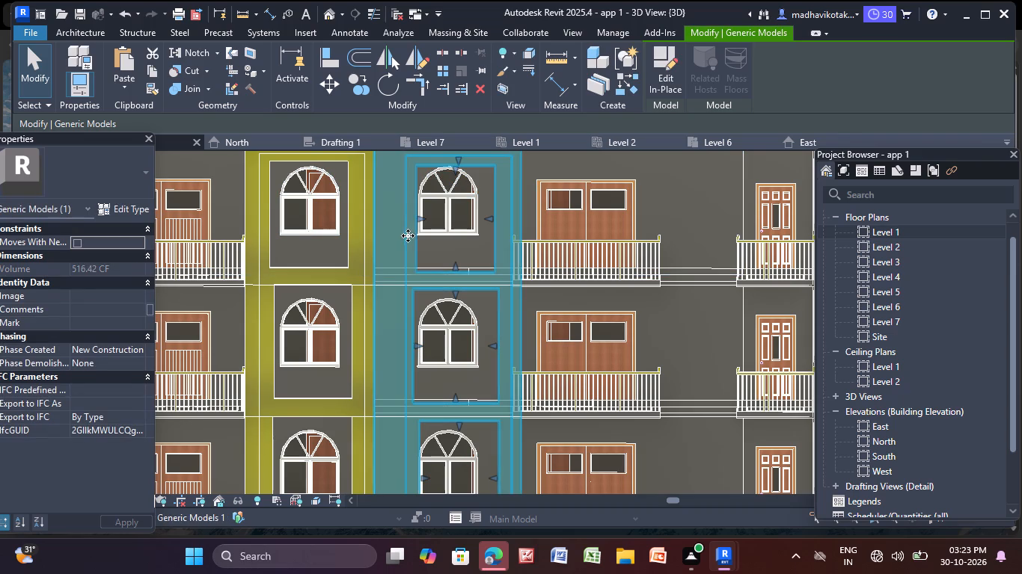
Pull the copied block's outer right edge inward to the near end of the adjacent balcony railing.
middle_drag(507, 359, 409, 265)
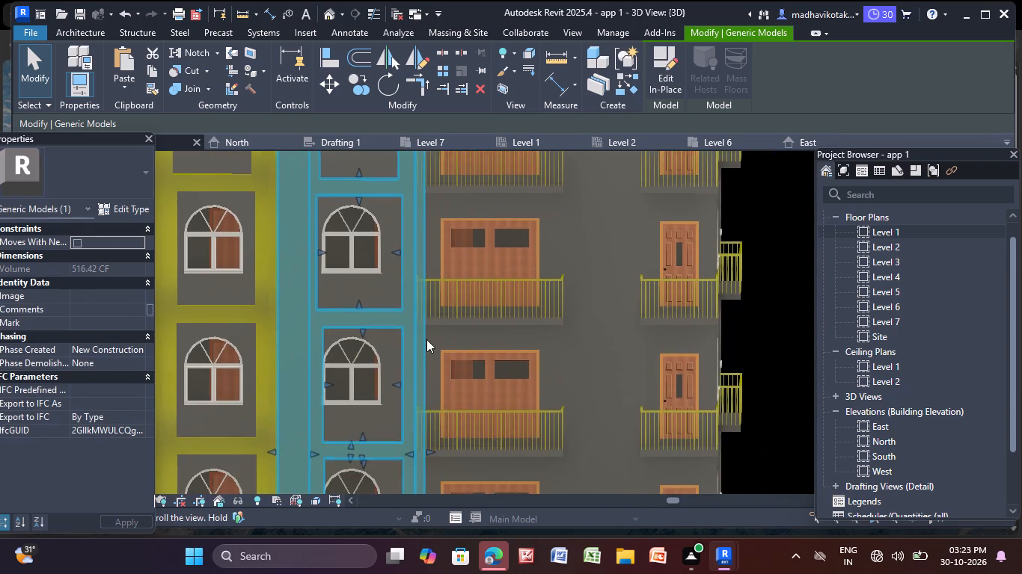
middle_drag(428, 357, 403, 221)
scroll(394, 327, up, 7)
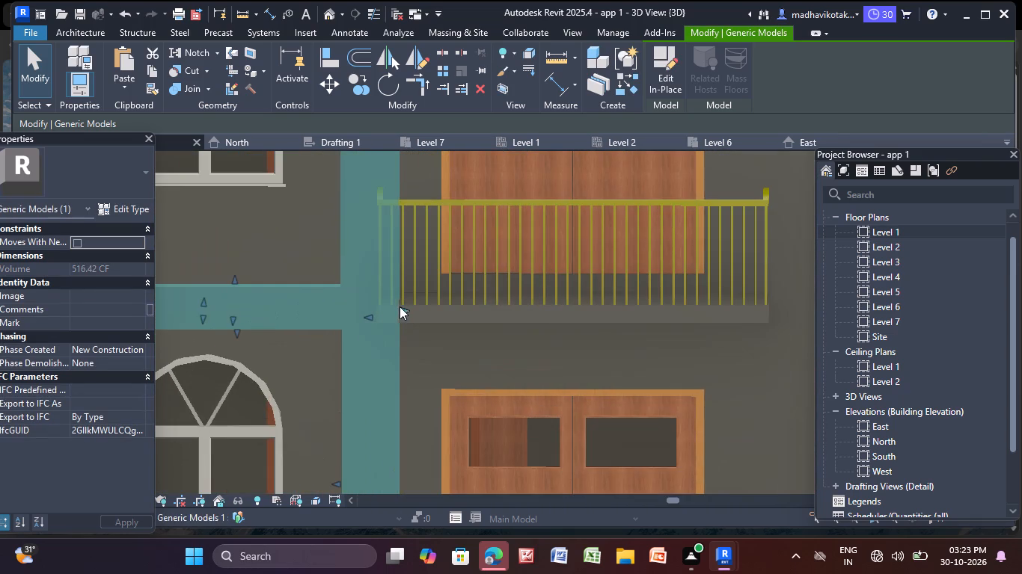
drag(405, 309, 388, 306)
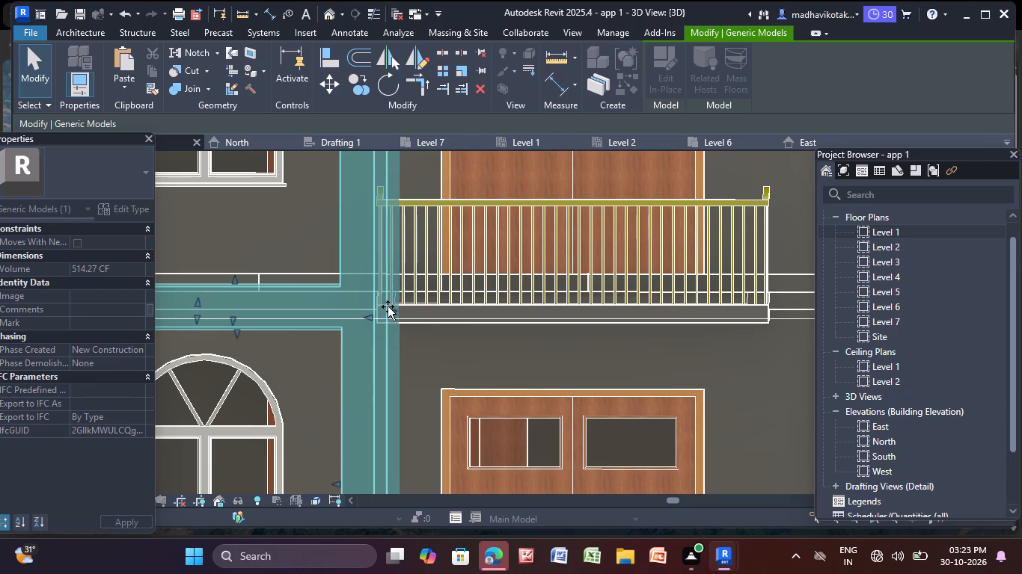
drag(388, 306, 373, 302)
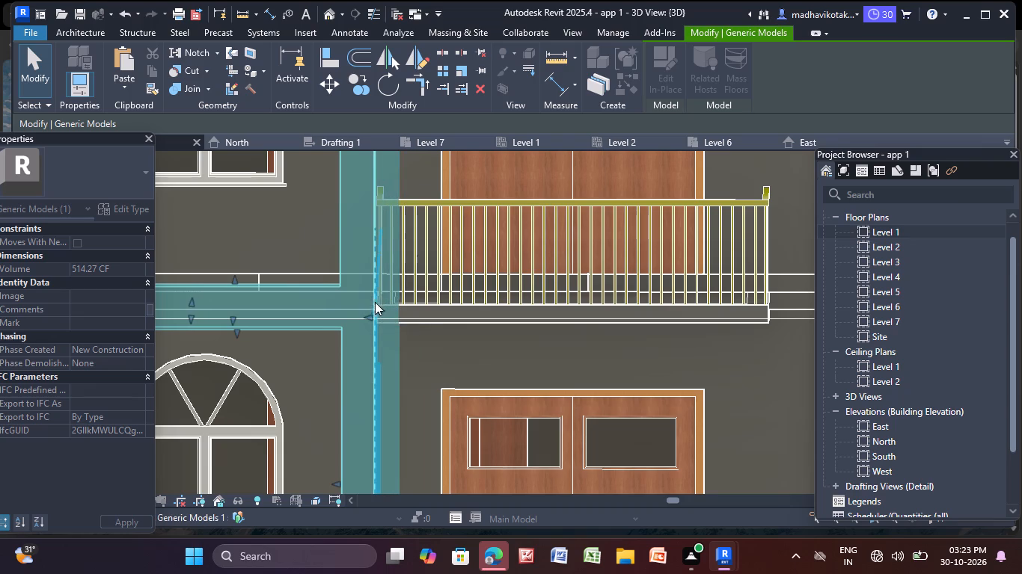
Shift the copied block's third-from-top opening around its arched window, moving its left edge outward and its right edge slightly inward.
scroll(434, 338, down, 4)
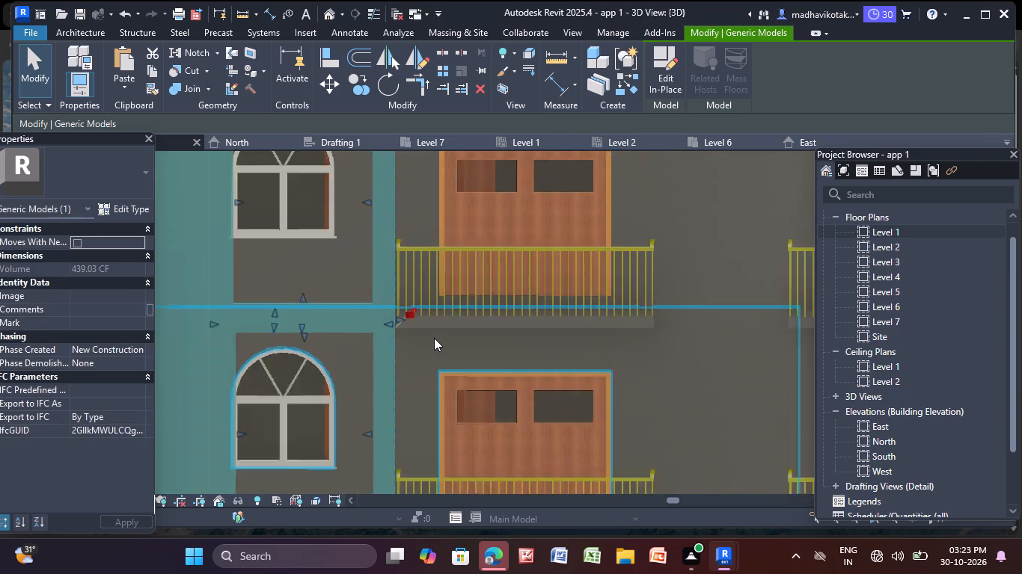
middle_drag(434, 338, 525, 353)
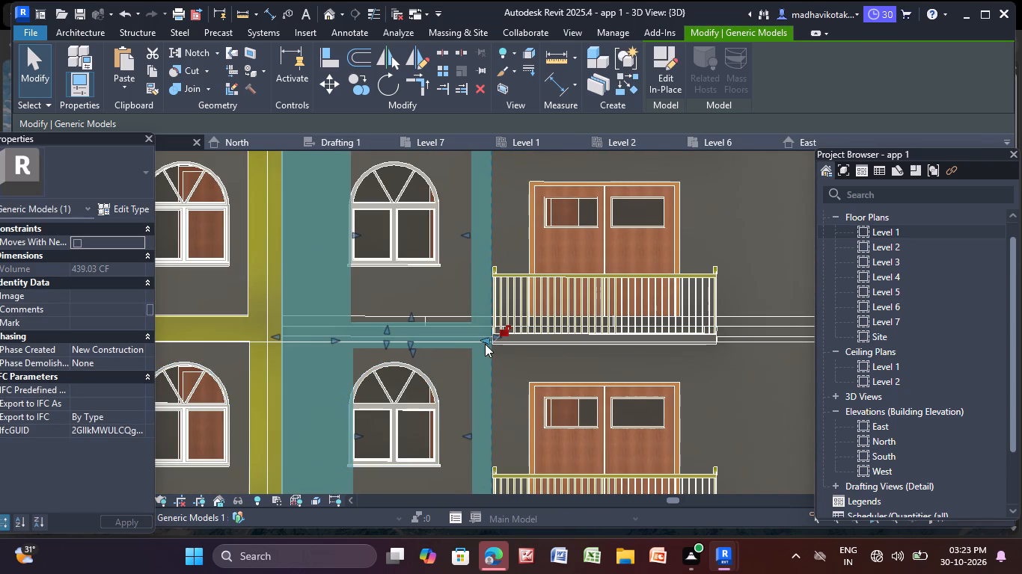
click(465, 237)
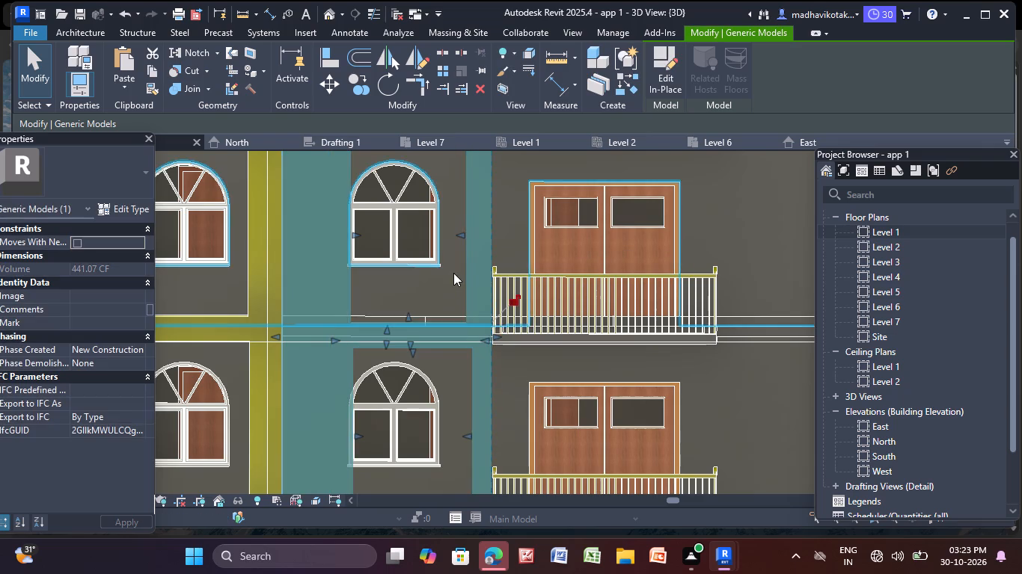
scroll(453, 273, down, 4)
middle_drag(452, 271, 457, 306)
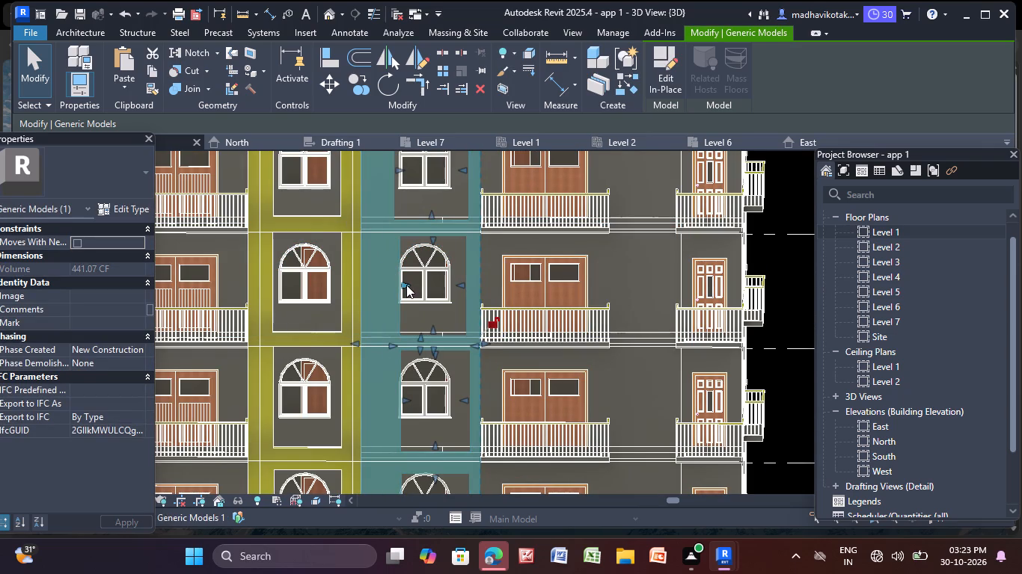
scroll(406, 285, up, 3)
drag(399, 284, 379, 284)
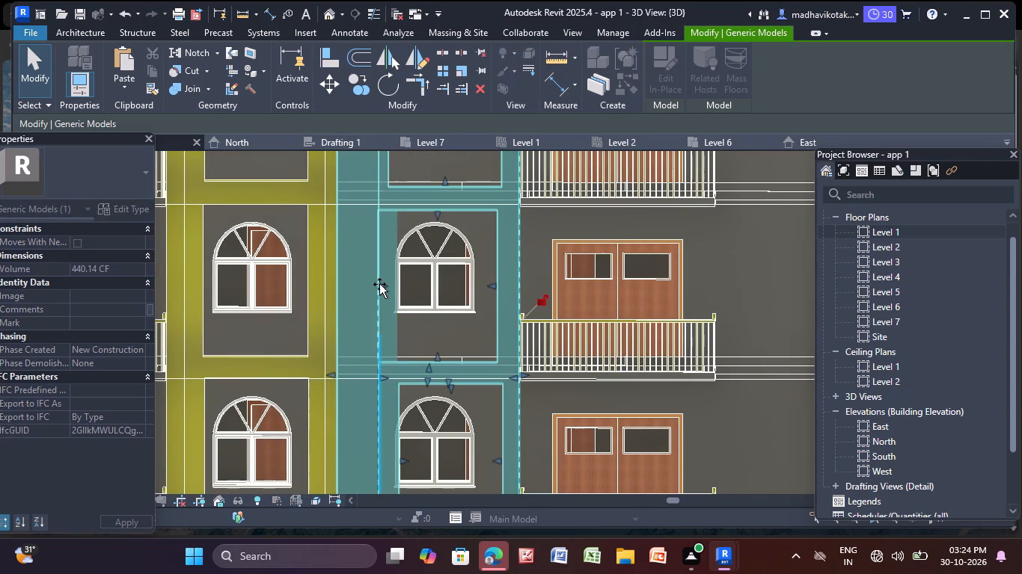
drag(379, 284, 376, 284)
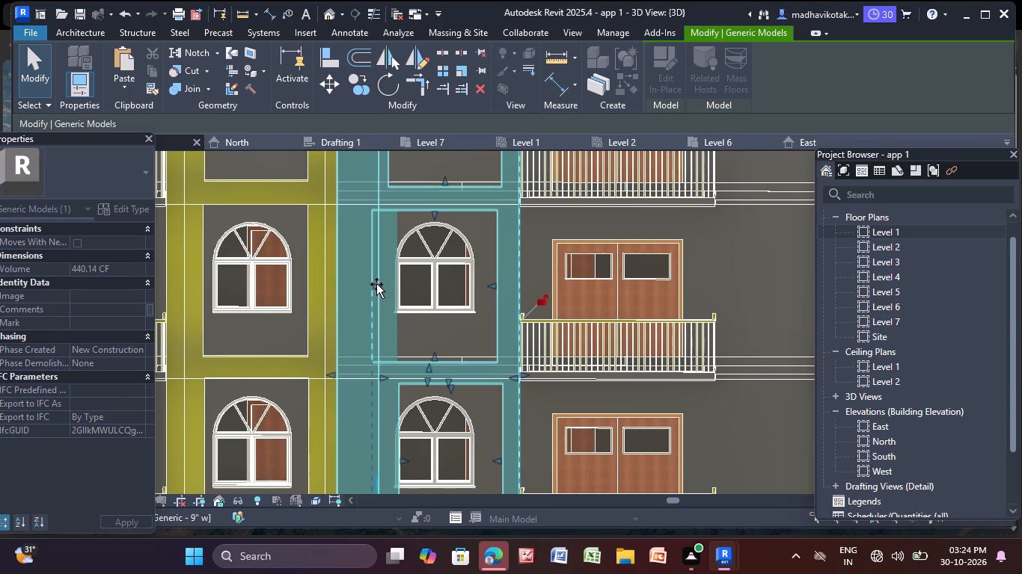
drag(376, 284, 376, 284)
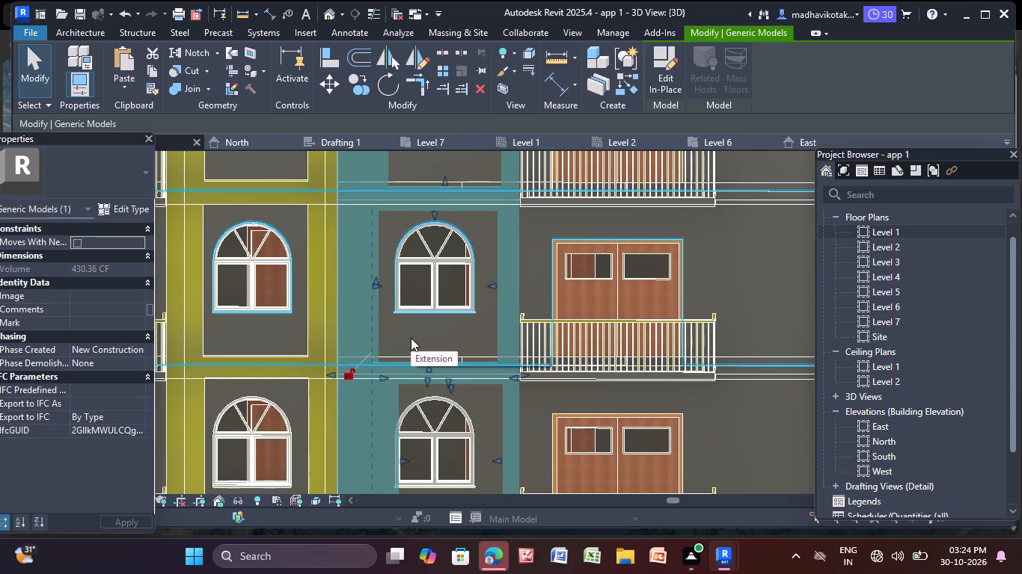
click(491, 287)
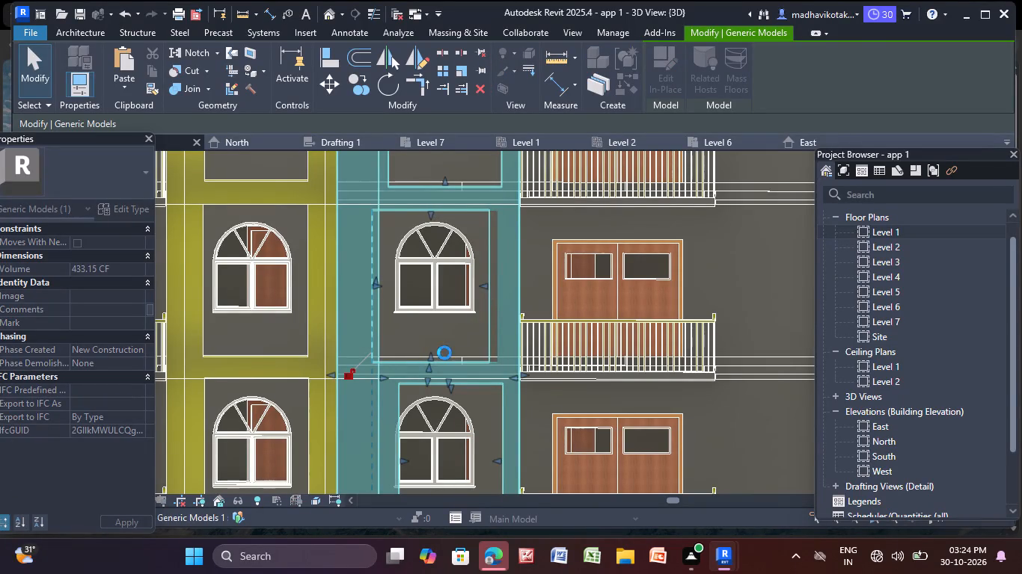
Move the left edge of the copied block's second-from-top opening outward to the inner frame's left vertical line.
scroll(358, 277, down, 6)
middle_drag(366, 301, 375, 324)
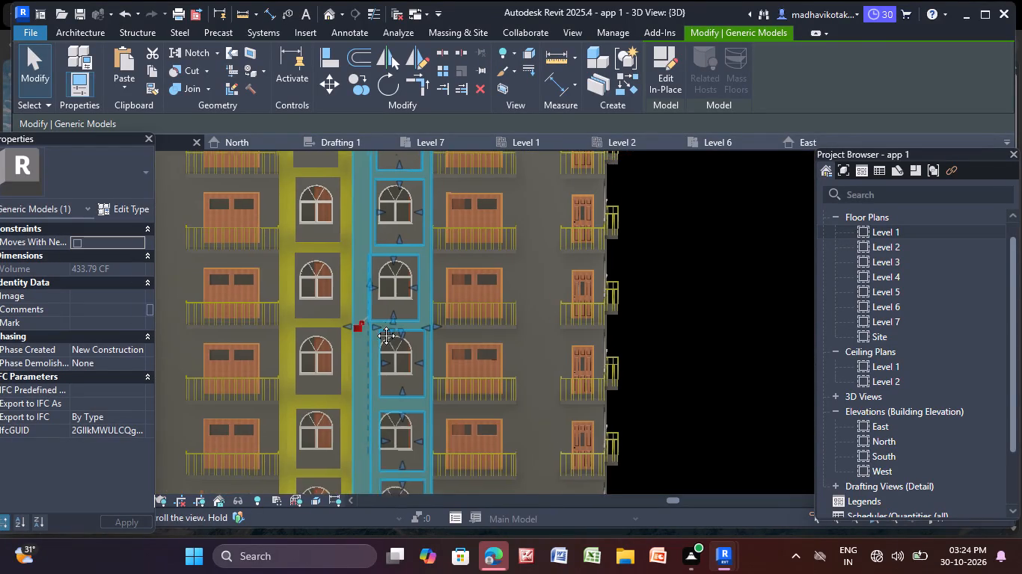
middle_drag(375, 324, 382, 370)
scroll(373, 357, up, 5)
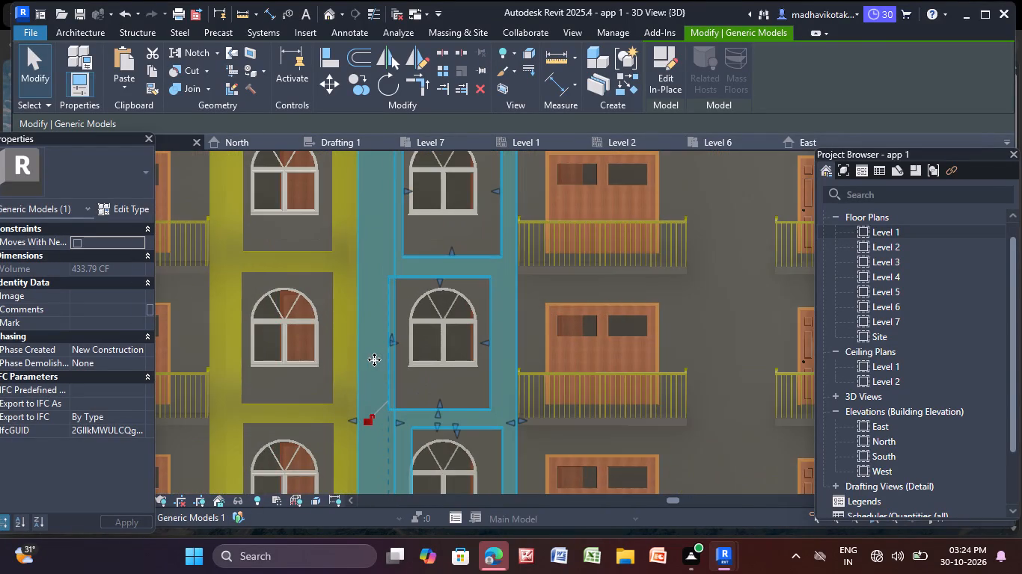
middle_drag(381, 377, 369, 348)
scroll(380, 348, up, 4)
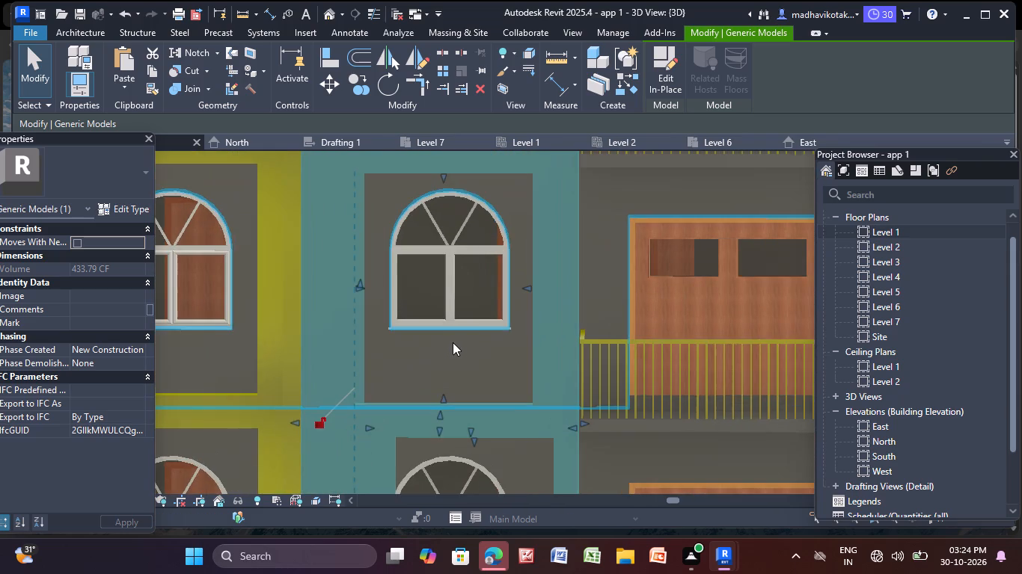
scroll(460, 339, down, 4)
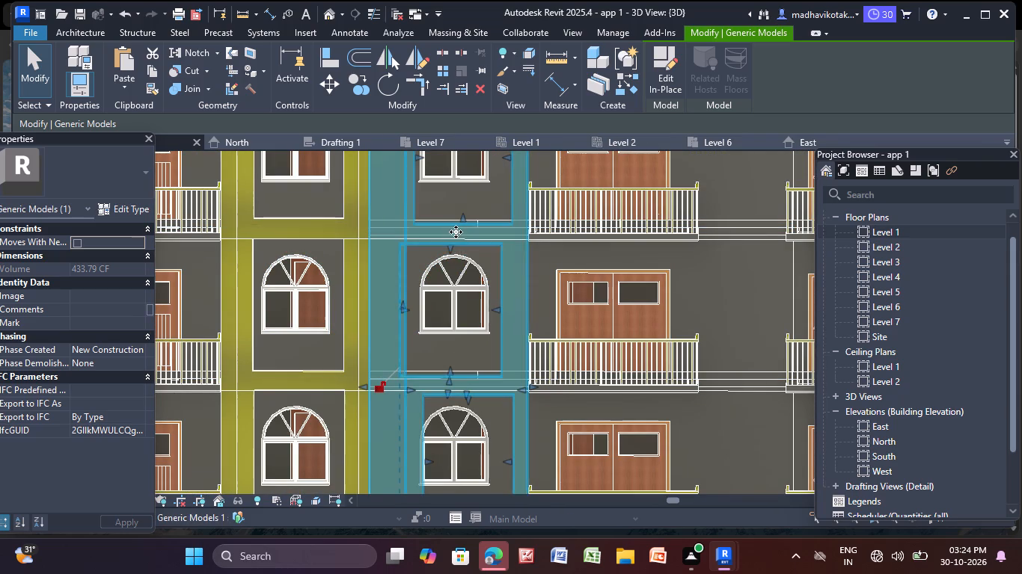
scroll(454, 244, up, 3)
scroll(452, 247, down, 2)
middle_drag(450, 252, 462, 371)
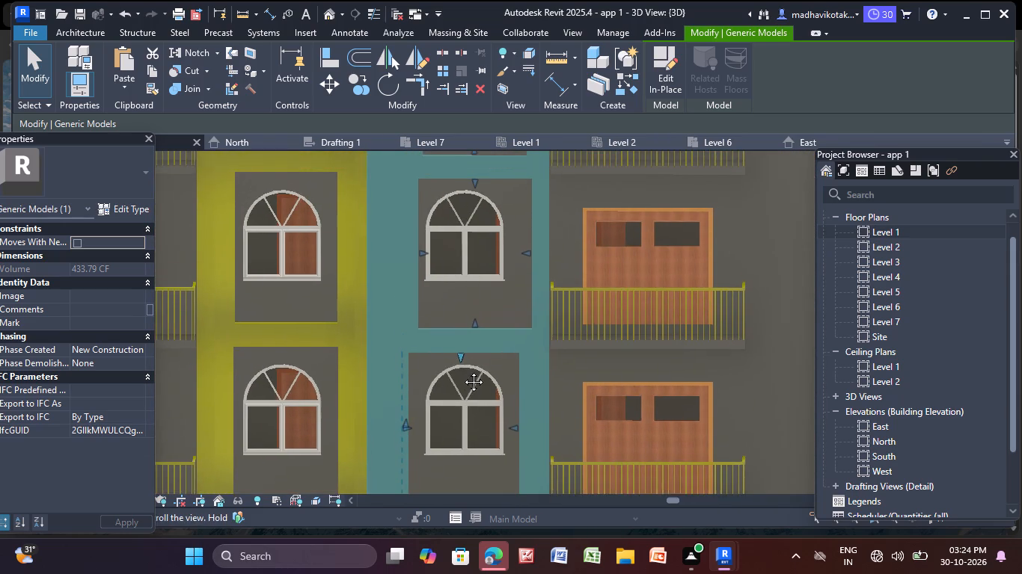
middle_drag(462, 371, 465, 393)
middle_drag(431, 309, 422, 359)
scroll(407, 335, up, 3)
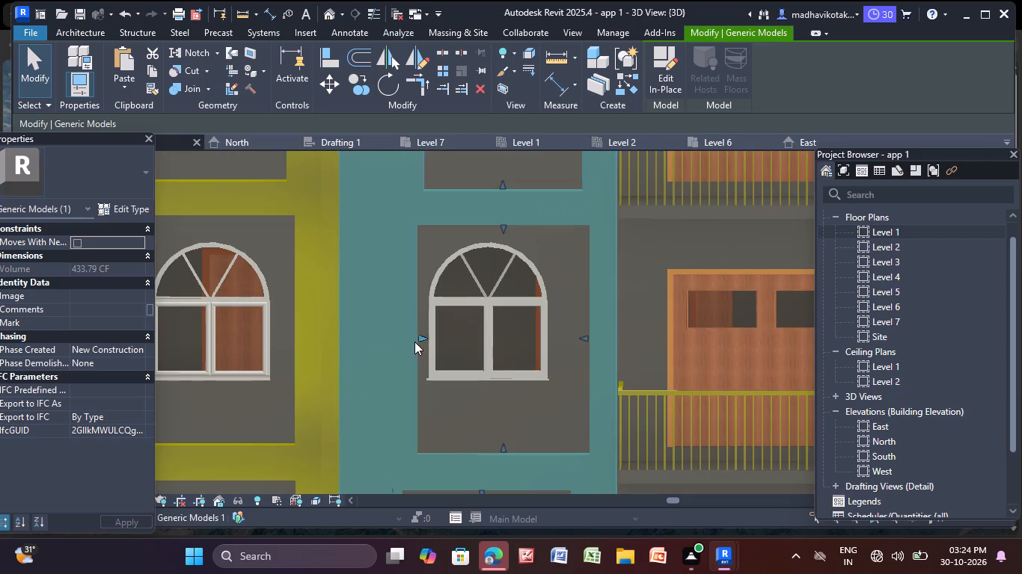
drag(421, 338, 411, 339)
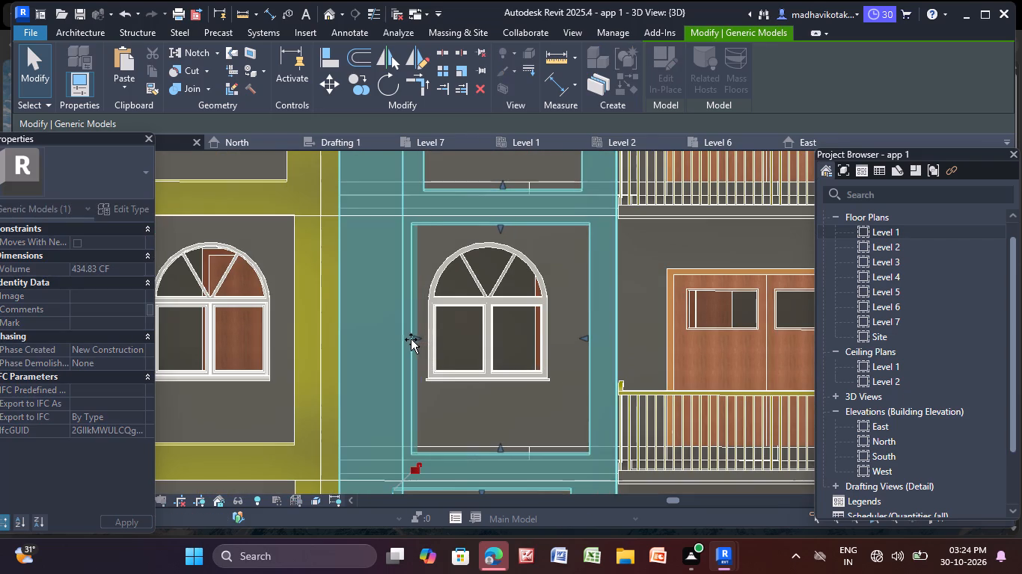
drag(411, 339, 404, 339)
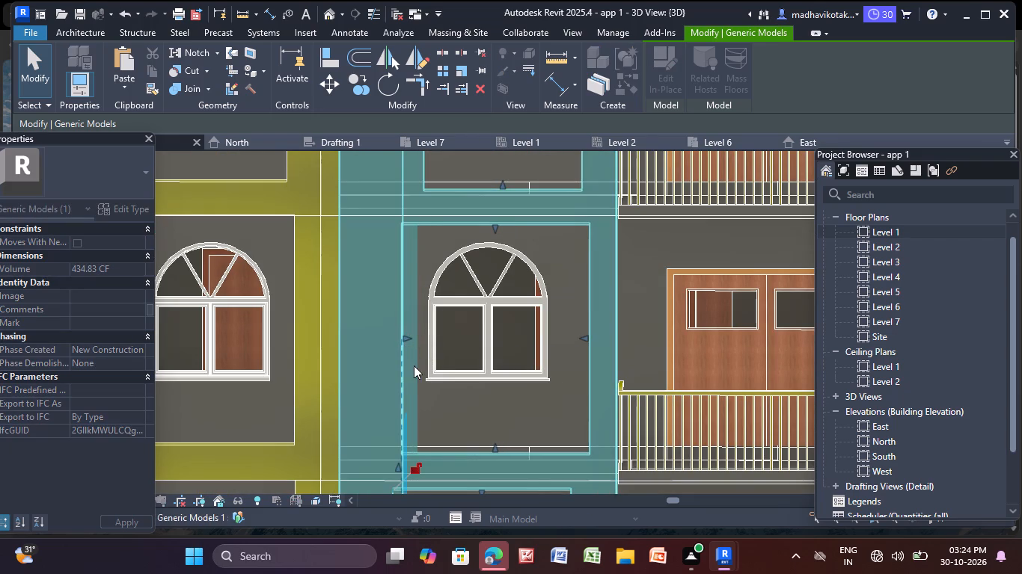
Move the left edge of the copied block's topmost opening outward, in line with the left edge of the opening below.
scroll(429, 387, down, 6)
middle_drag(429, 387, 382, 292)
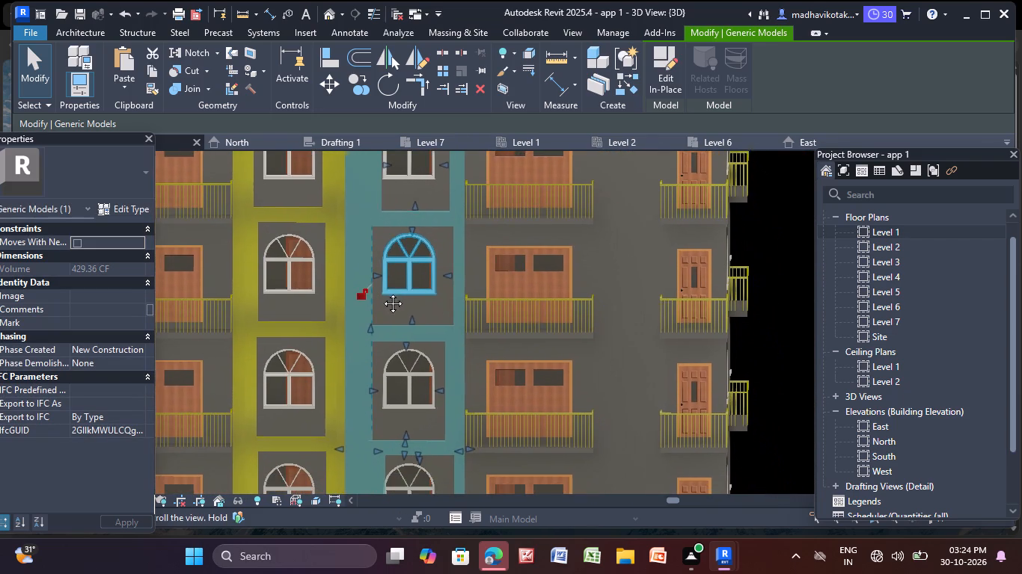
middle_drag(382, 292, 367, 396)
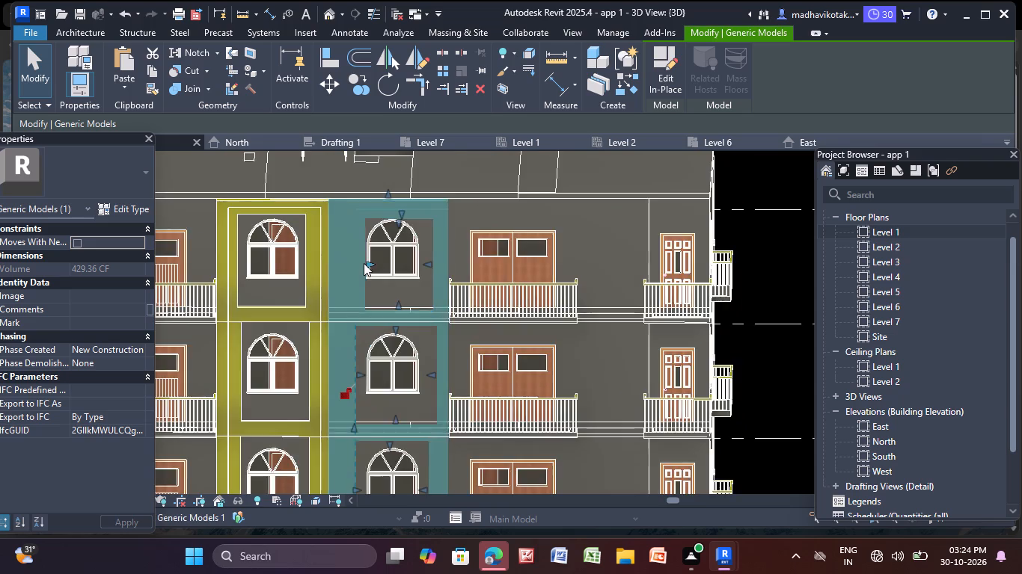
scroll(364, 263, up, 4)
drag(367, 265, 359, 263)
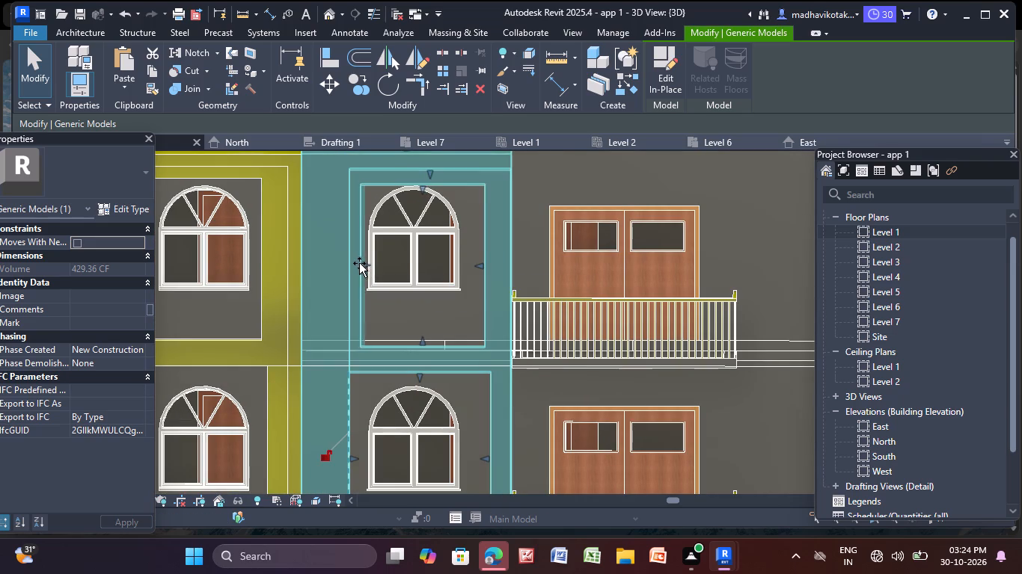
drag(359, 263, 353, 261)
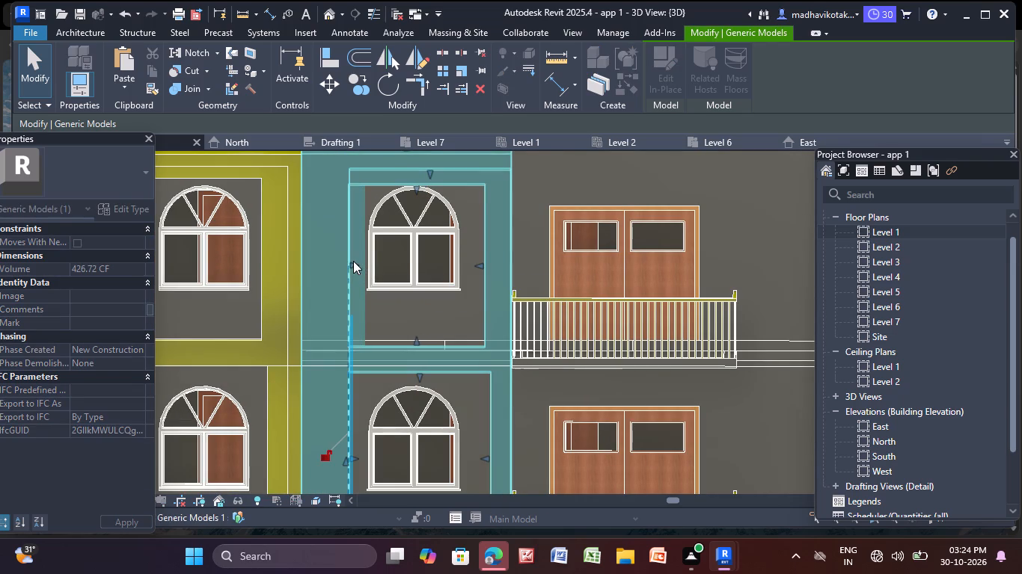
Fit the copied block's fourth-from-top opening by nudging its right edge inward and moving its left edge out to the inner frame line.
scroll(385, 315, down, 5)
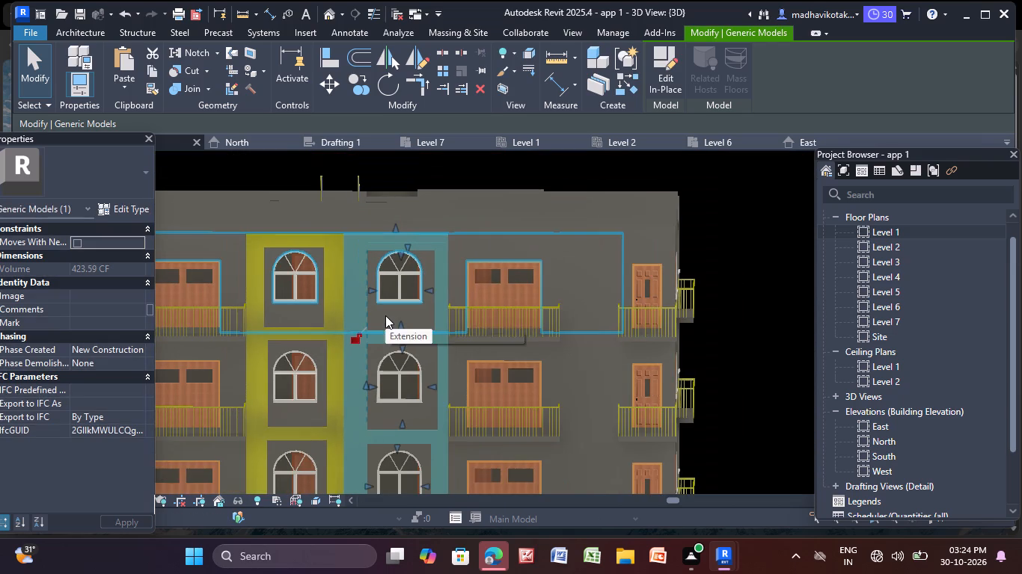
middle_drag(385, 315, 403, 243)
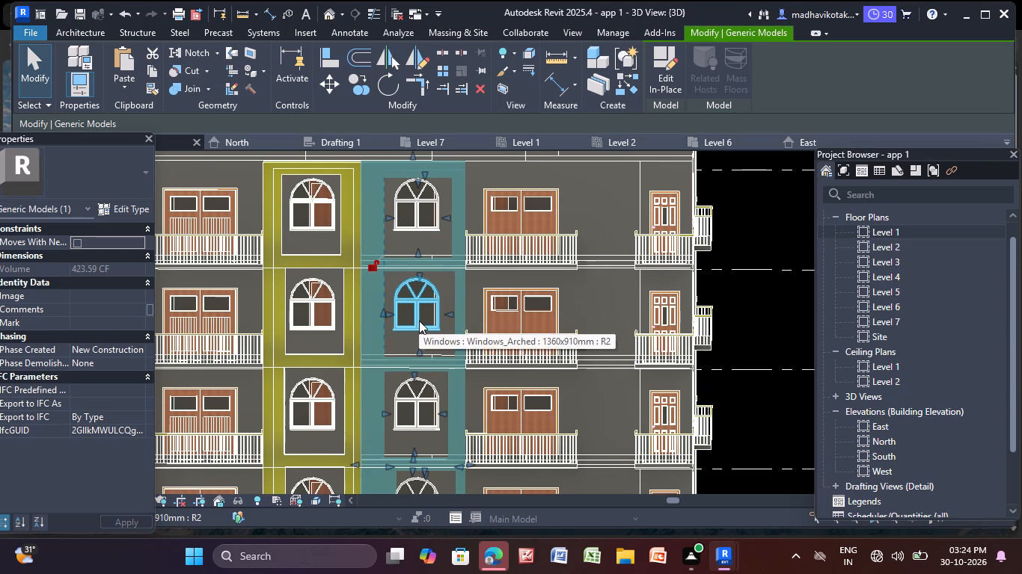
middle_drag(411, 306, 362, 147)
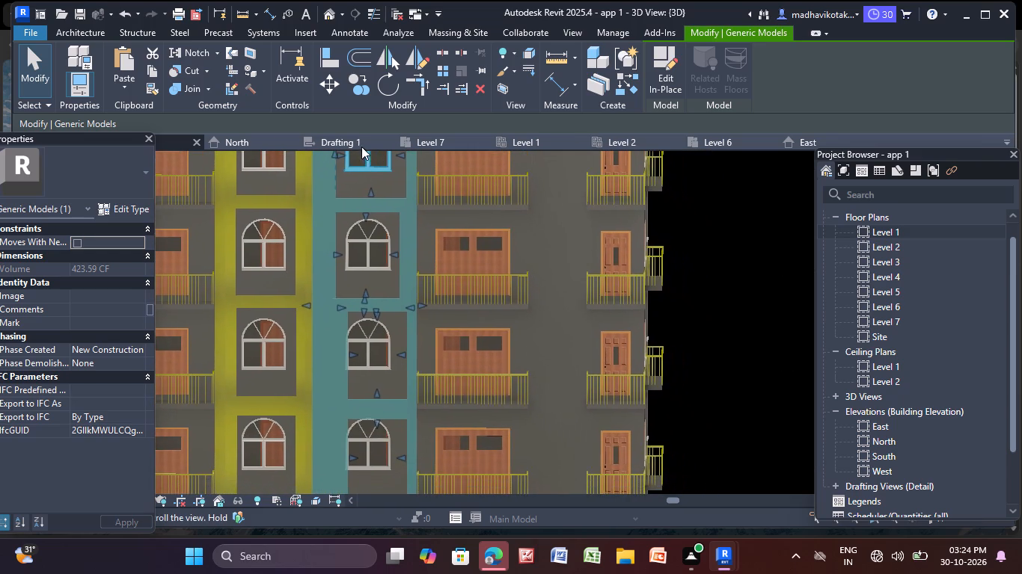
scroll(409, 364, up, 3)
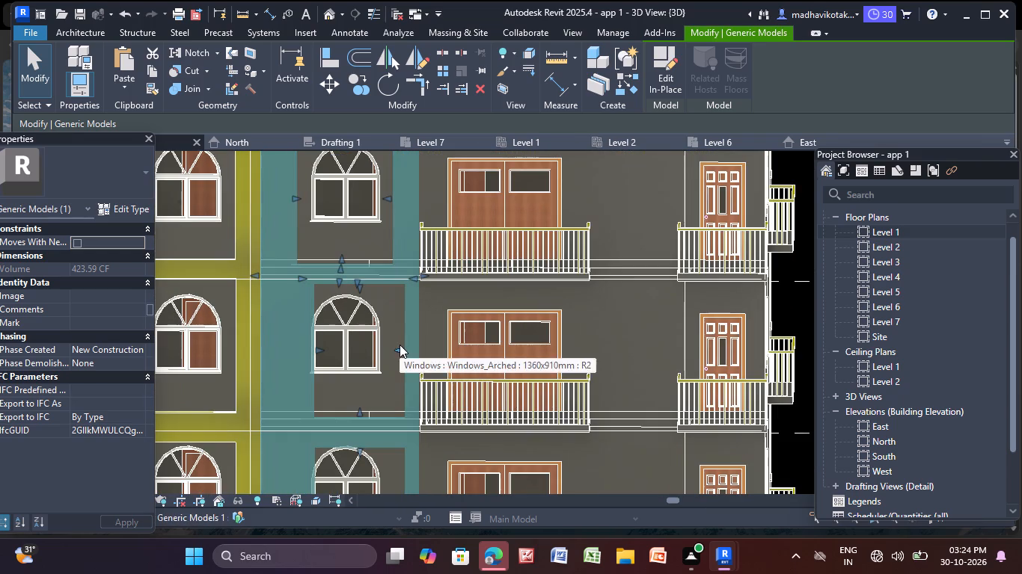
click(400, 349)
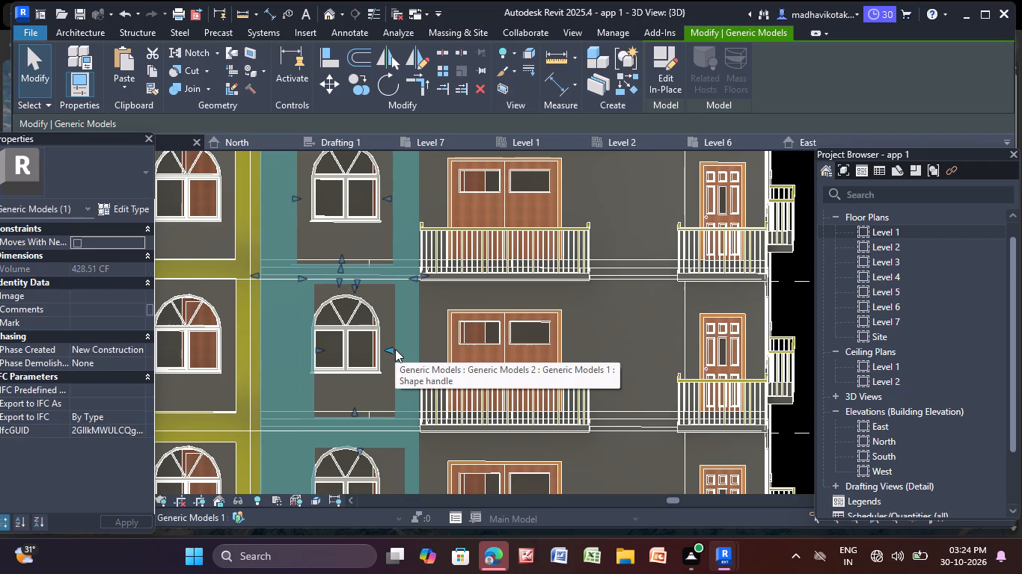
scroll(395, 349, down, 2)
middle_drag(395, 349, 452, 339)
scroll(398, 345, up, 3)
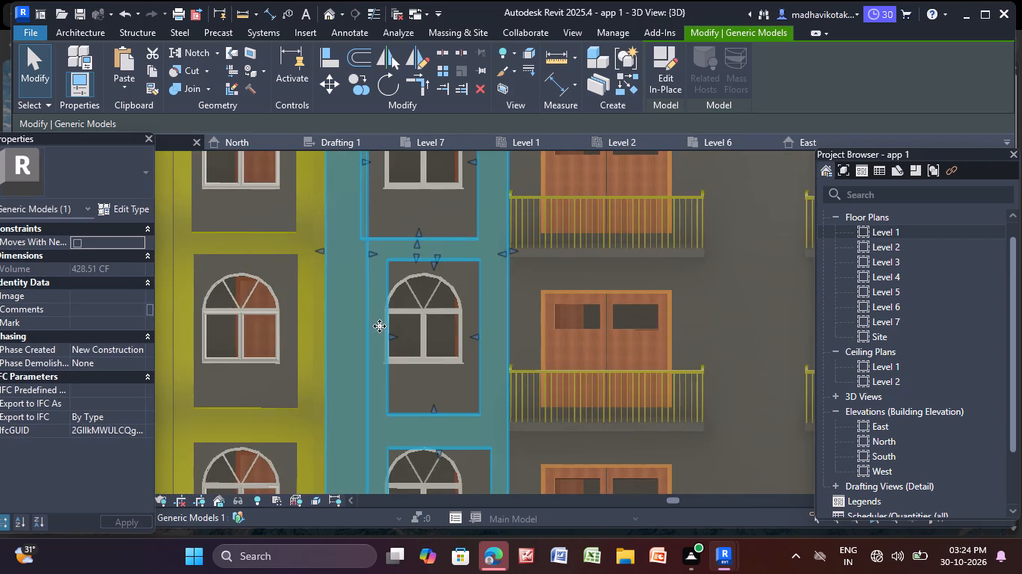
drag(390, 336, 380, 338)
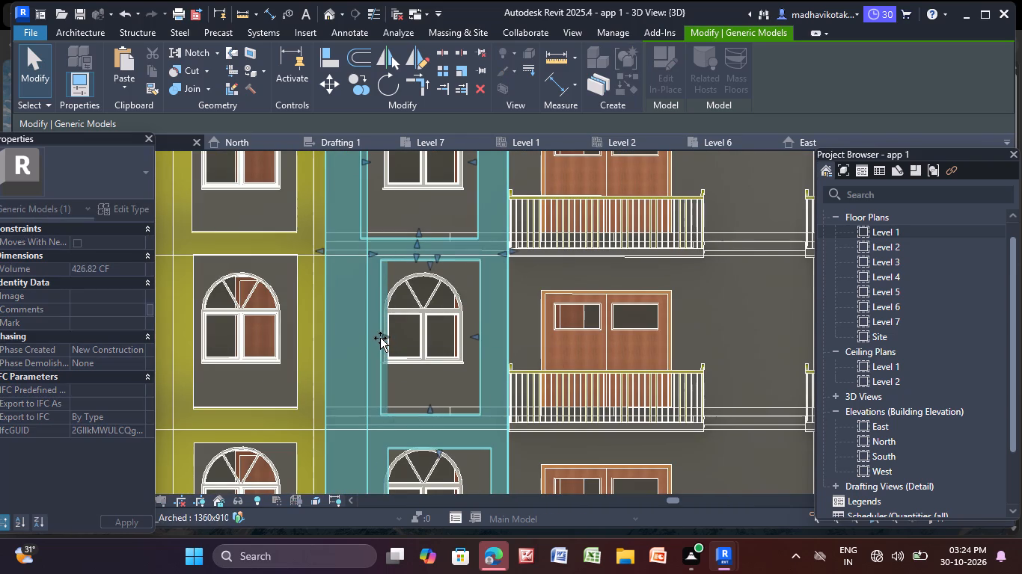
drag(380, 338, 370, 337)
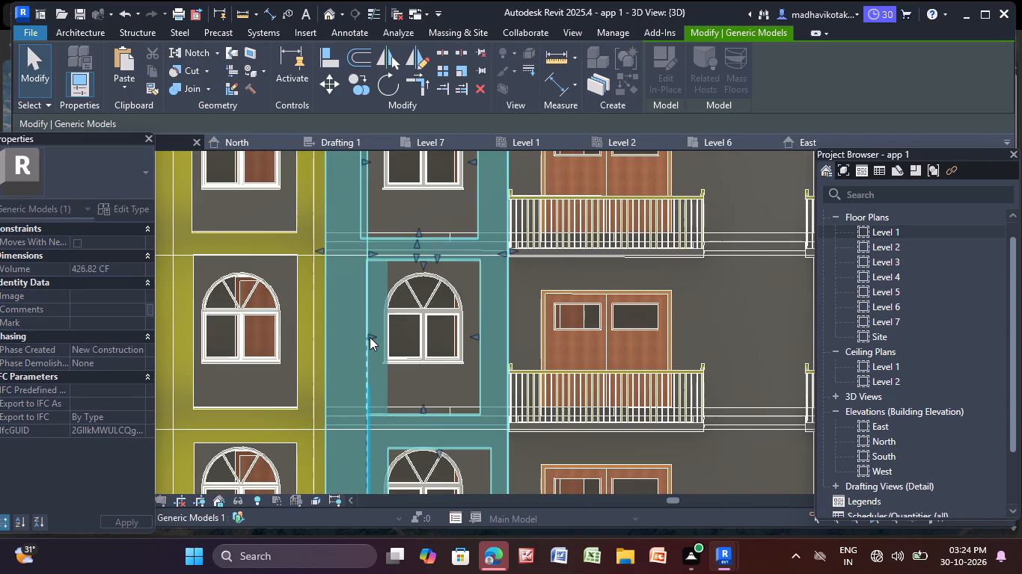
Fit the copied block's fifth-from-top opening, moving its left edge out to the inner frame line and its right edge slightly inward.
scroll(370, 337, down, 2)
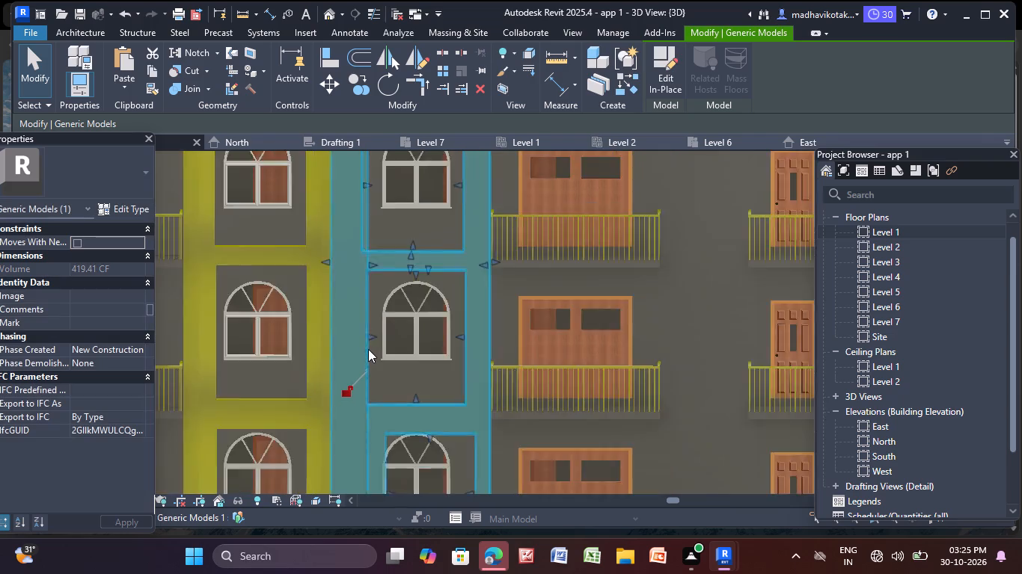
scroll(368, 349, down, 1)
middle_drag(368, 356, 364, 182)
scroll(379, 278, up, 4)
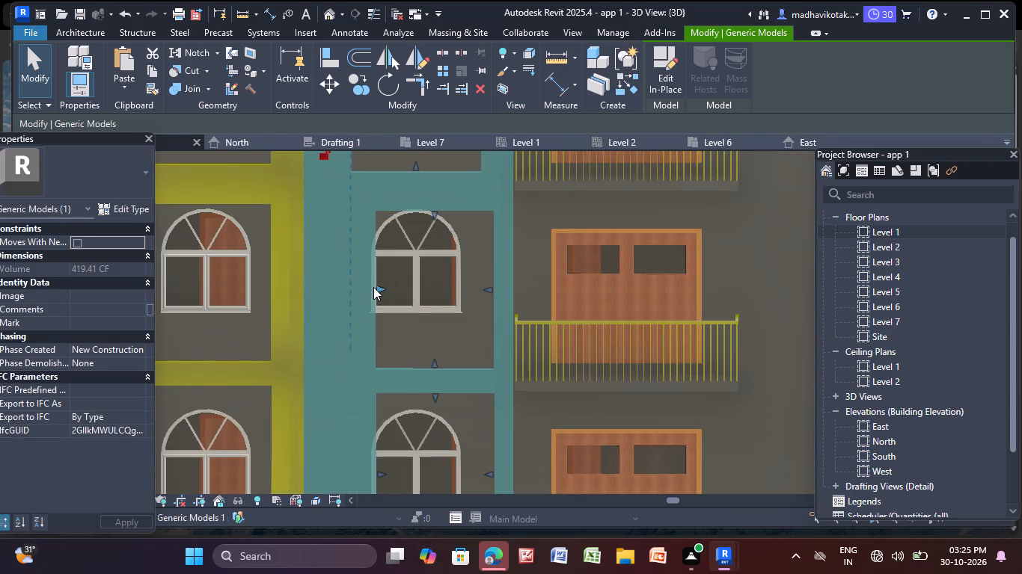
drag(376, 288, 360, 288)
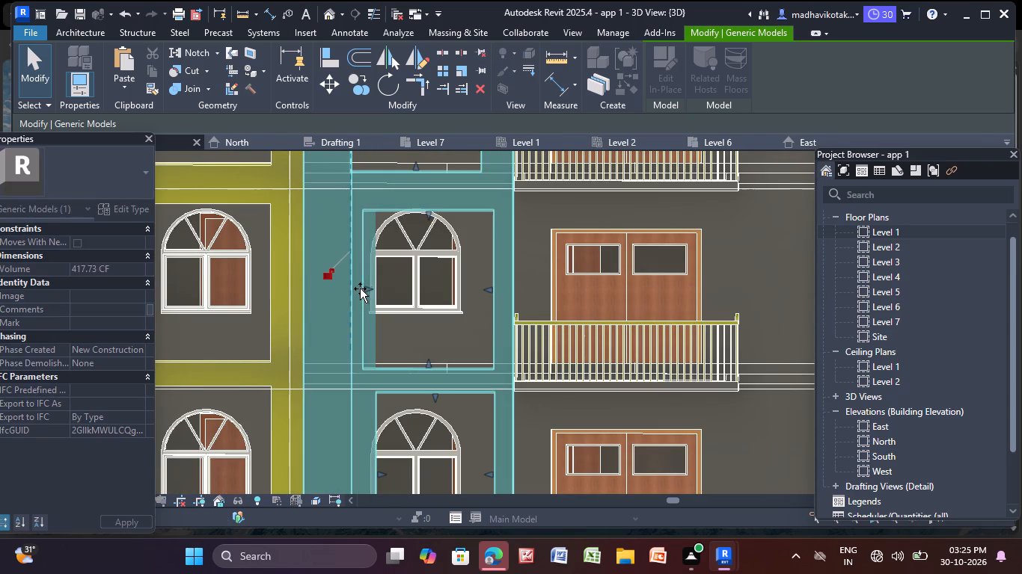
drag(360, 288, 354, 290)
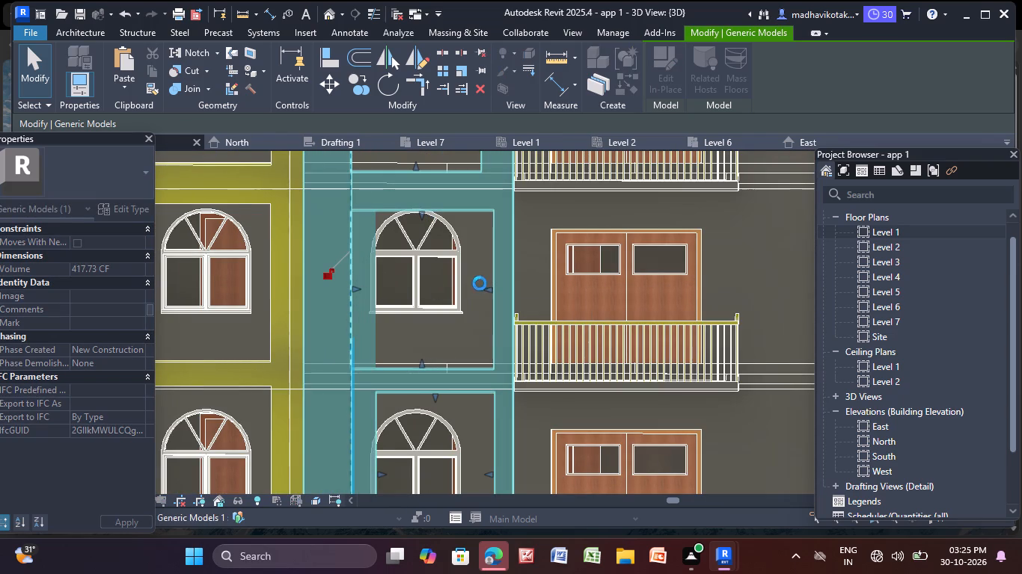
click(489, 288)
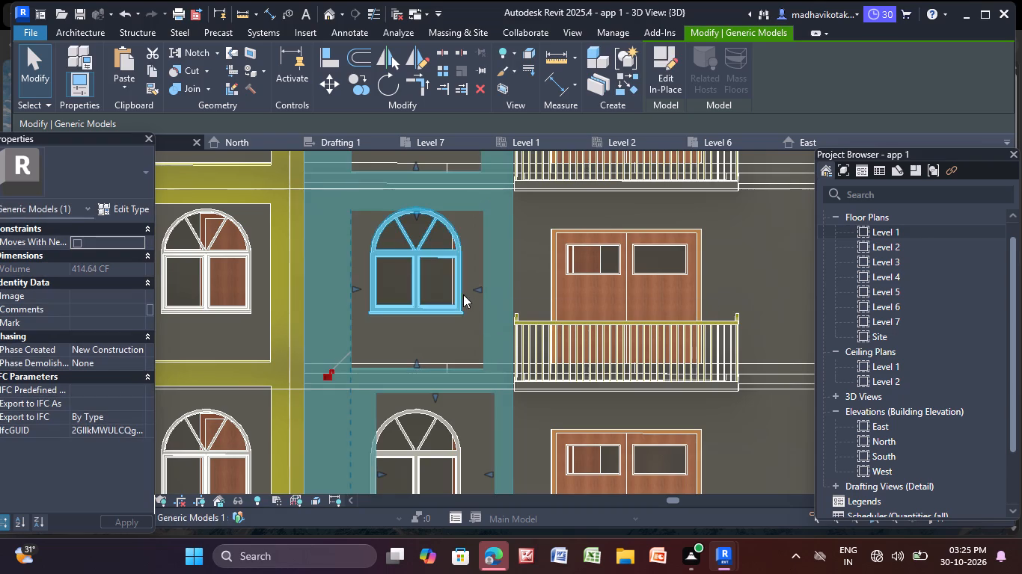
Raise the top edge of the copied block's fifth-from-top opening to the horizontal floor line above it.
middle_drag(459, 297, 459, 335)
scroll(455, 329, down, 1)
scroll(415, 255, up, 3)
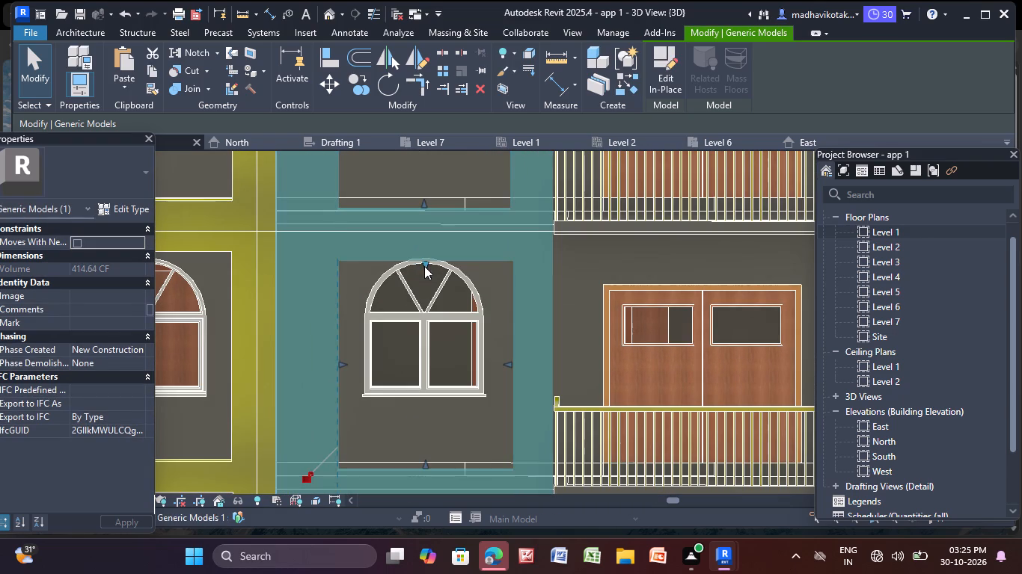
drag(426, 262, 424, 239)
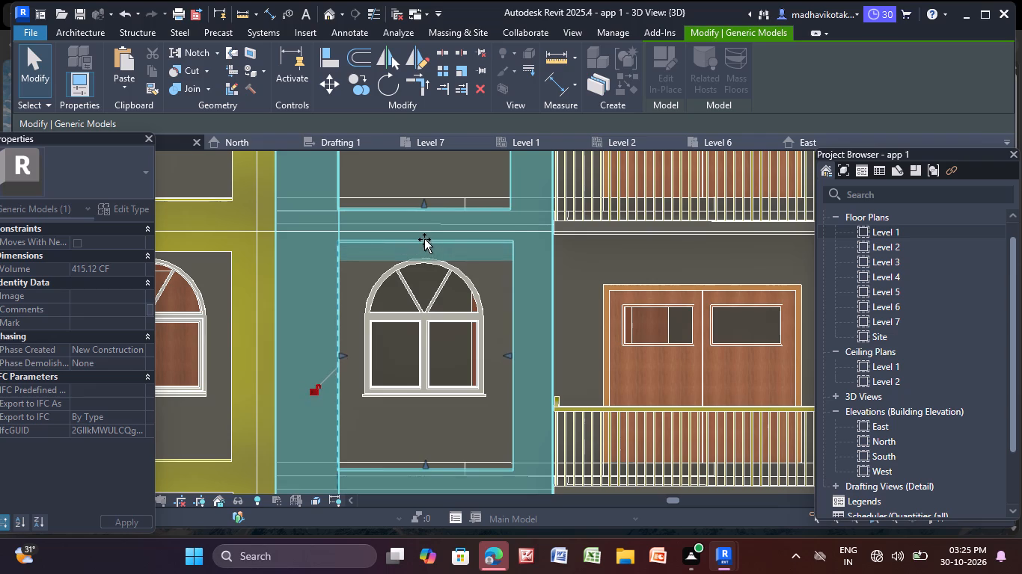
drag(424, 239, 428, 233)
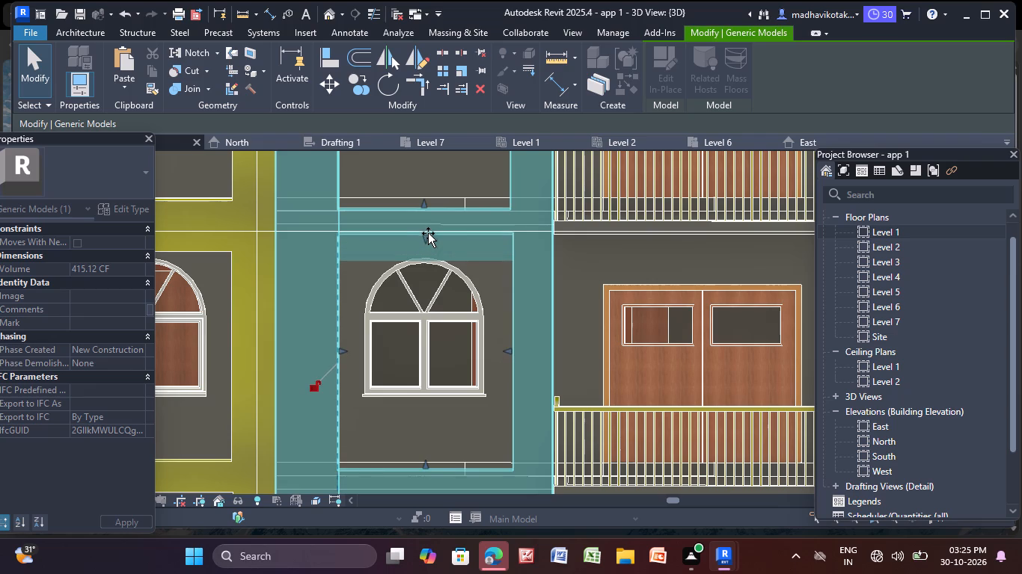
drag(428, 233, 429, 231)
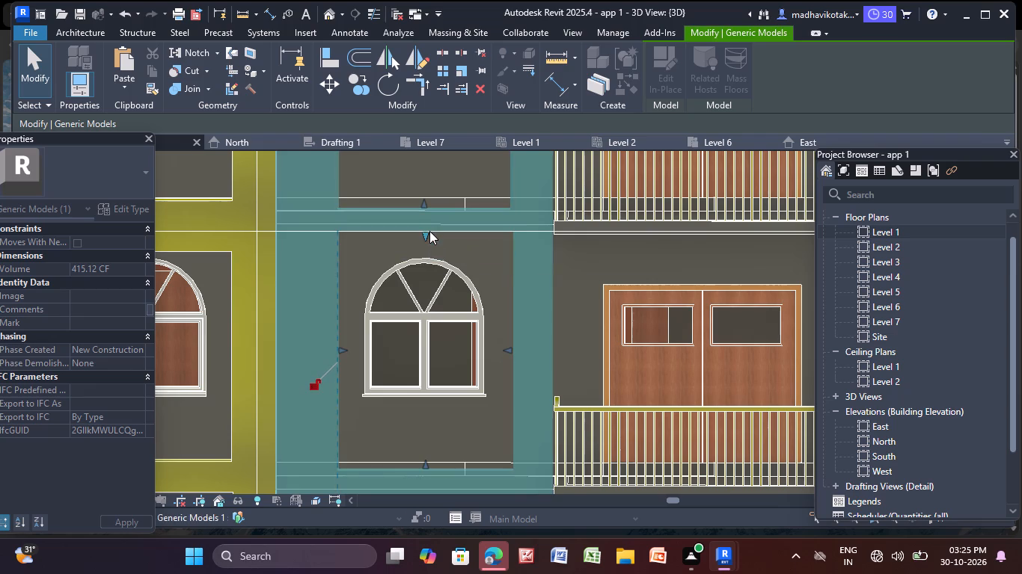
Raise the bottom edge of the copied block's fourth-from-top opening slightly, in line with the neighbouring block's opening.
middle_drag(429, 231, 439, 324)
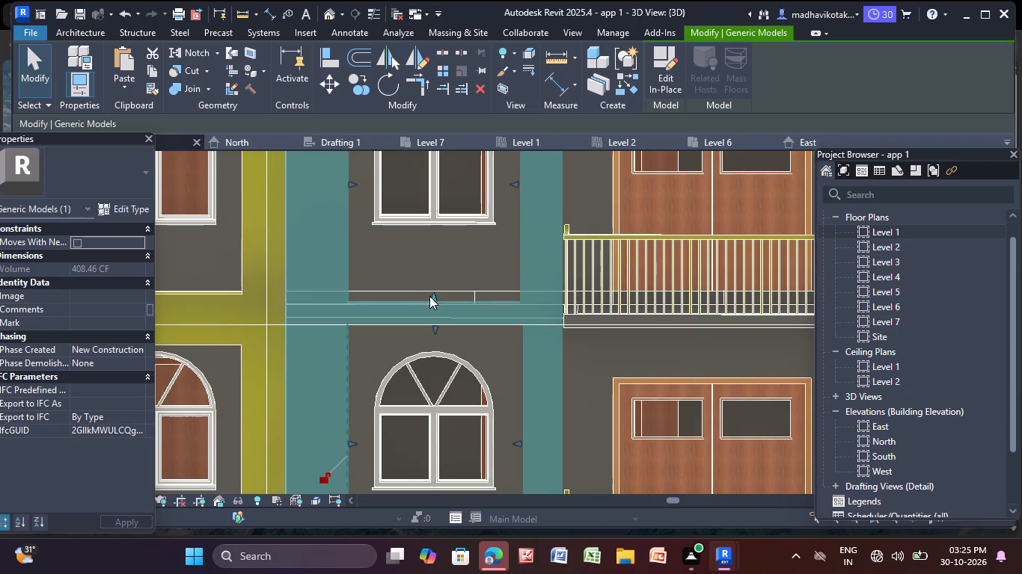
click(433, 294)
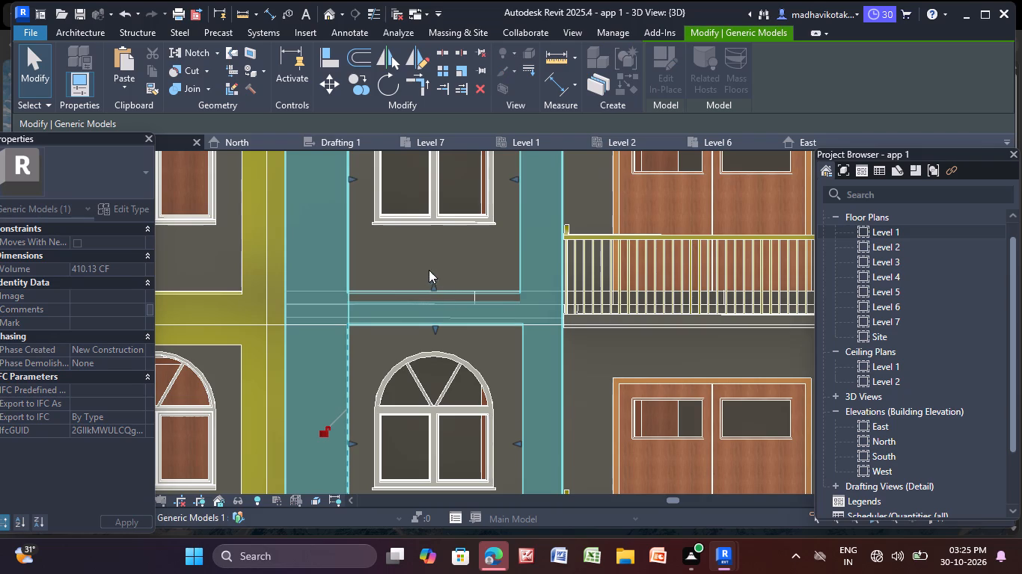
Fit the copied block's lowest opening, moving its left edge out to the inner frame line and its right edge inward.
scroll(423, 258, down, 6)
middle_drag(449, 322, 436, 250)
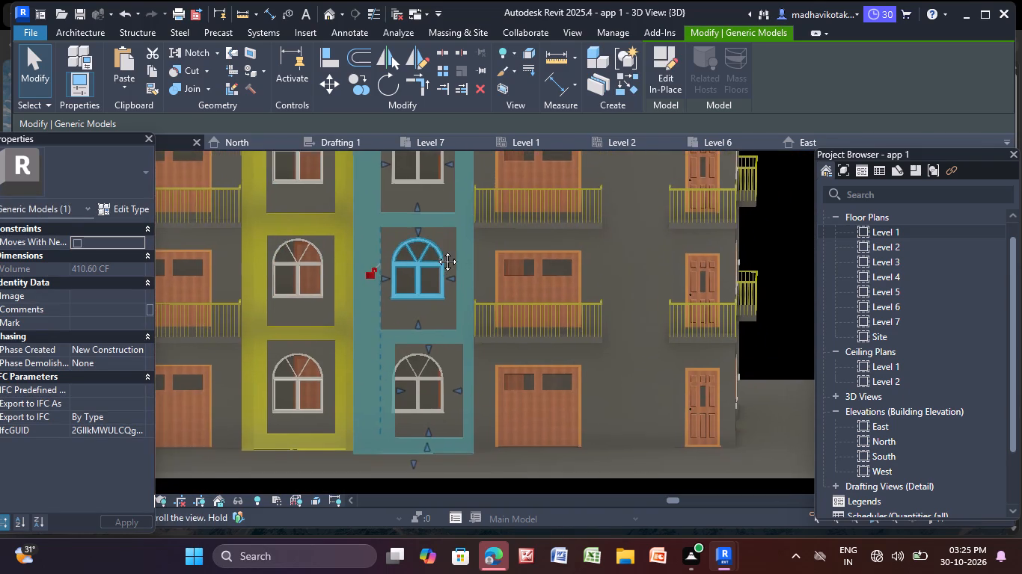
middle_drag(436, 250, 410, 199)
middle_drag(417, 338, 435, 311)
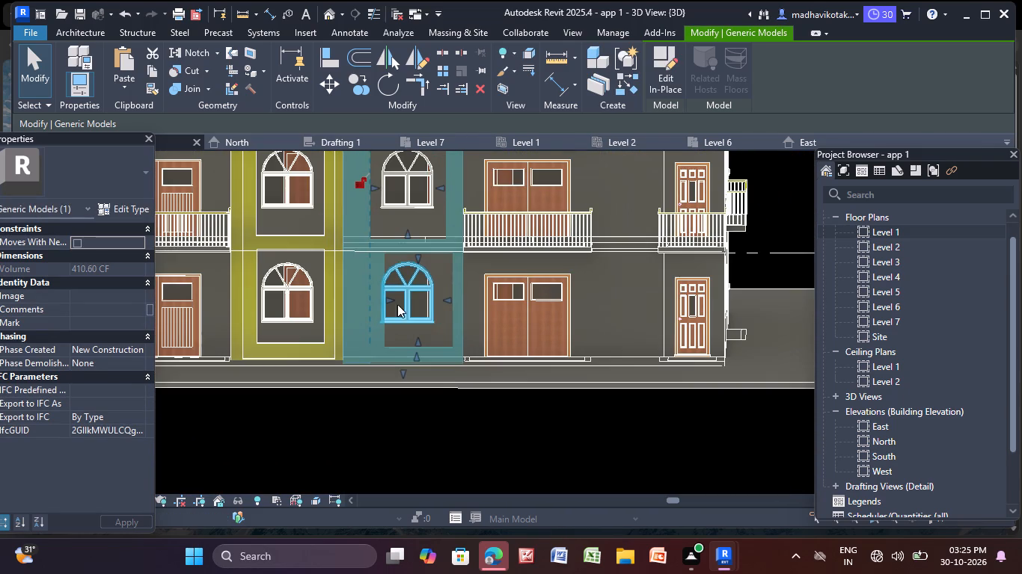
drag(388, 297, 373, 300)
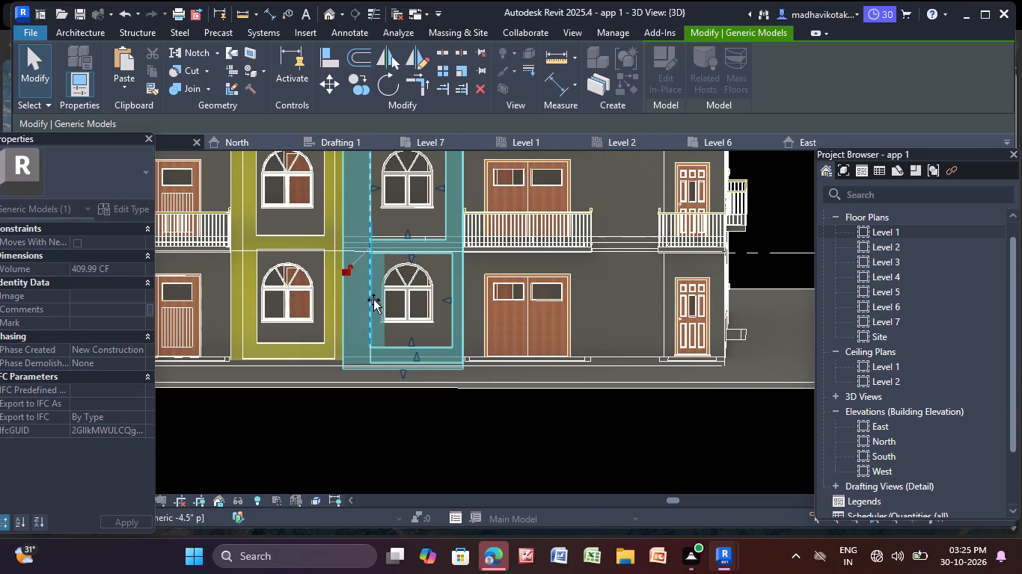
drag(373, 300, 374, 302)
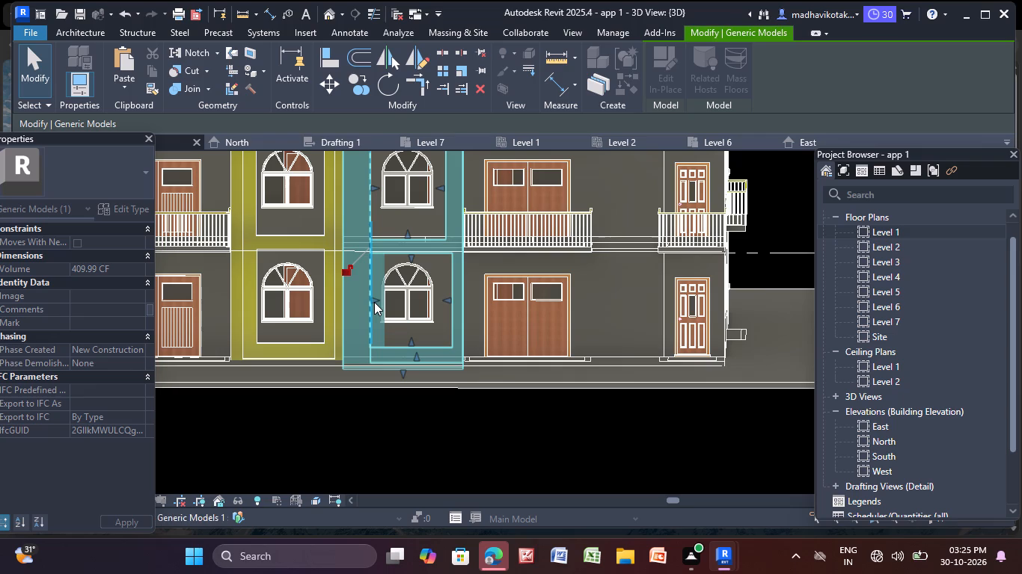
middle_drag(432, 260, 426, 305)
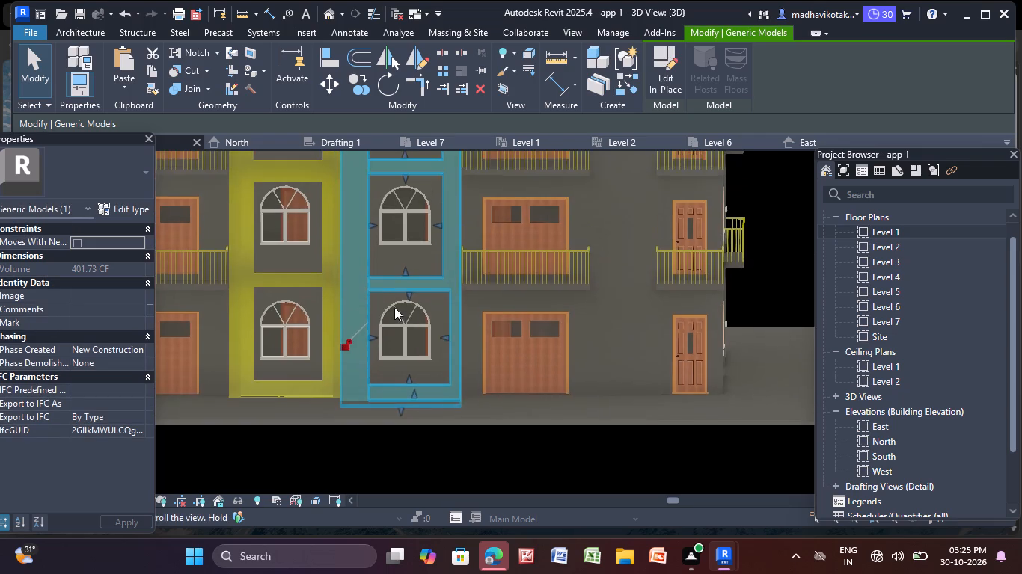
scroll(375, 301, up, 9)
middle_drag(447, 329, 373, 166)
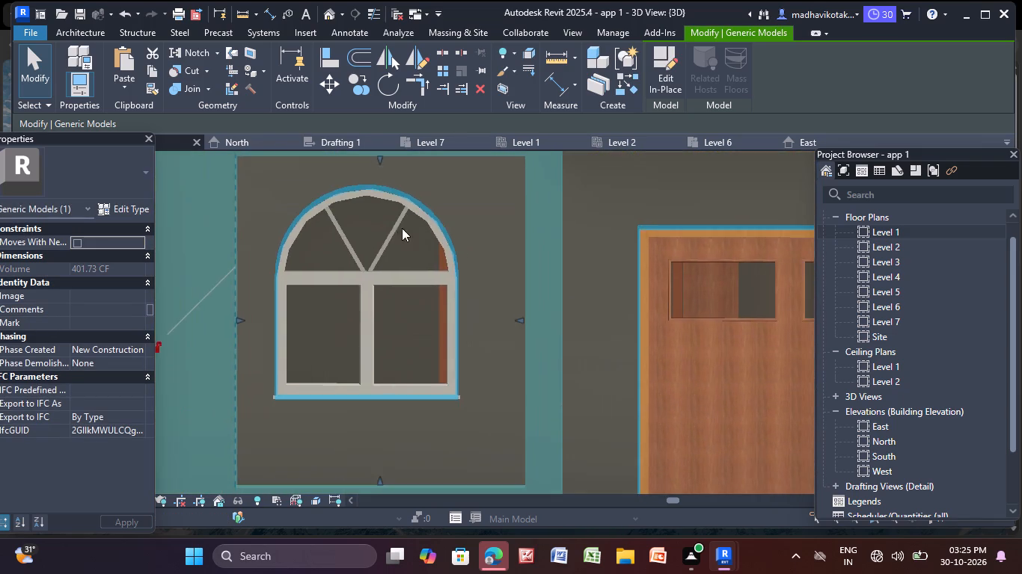
scroll(446, 323, down, 3)
middle_drag(443, 335, 435, 267)
scroll(435, 267, down, 2)
middle_drag(433, 279, 427, 374)
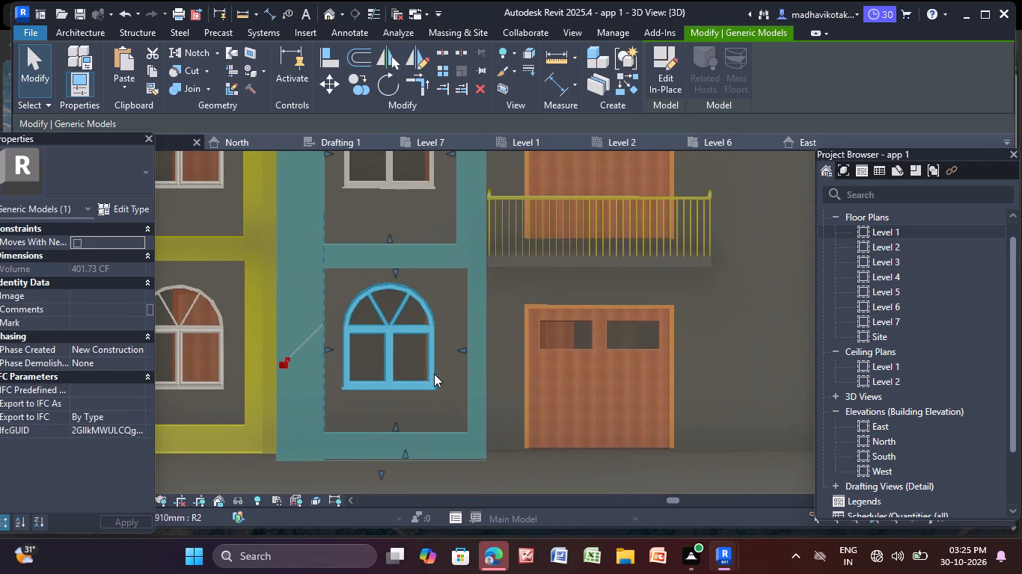
click(462, 351)
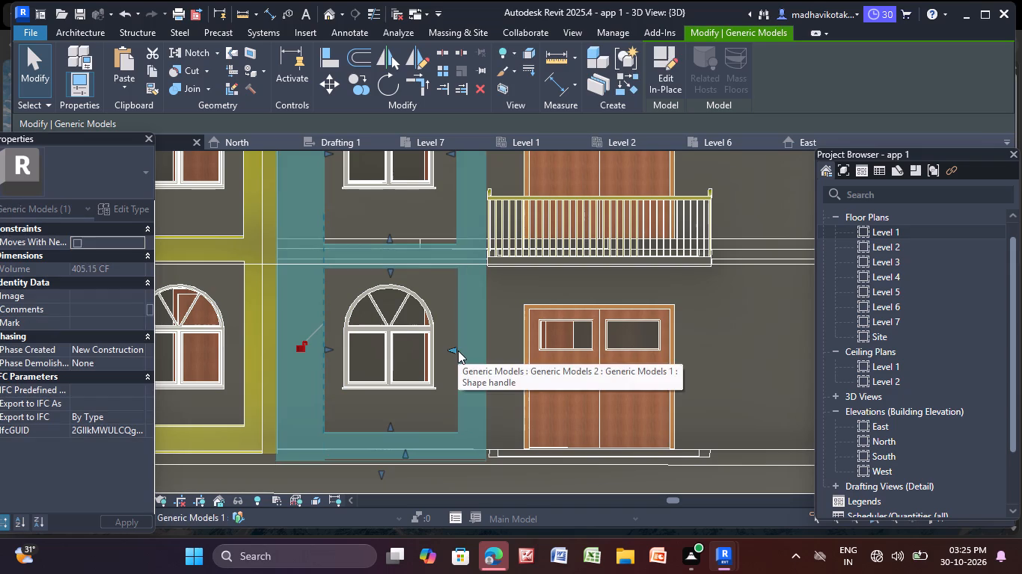
Shift the crossband above the copied block's lowest opening by slightly raising the adjoining edges of the two lowest openings.
click(388, 238)
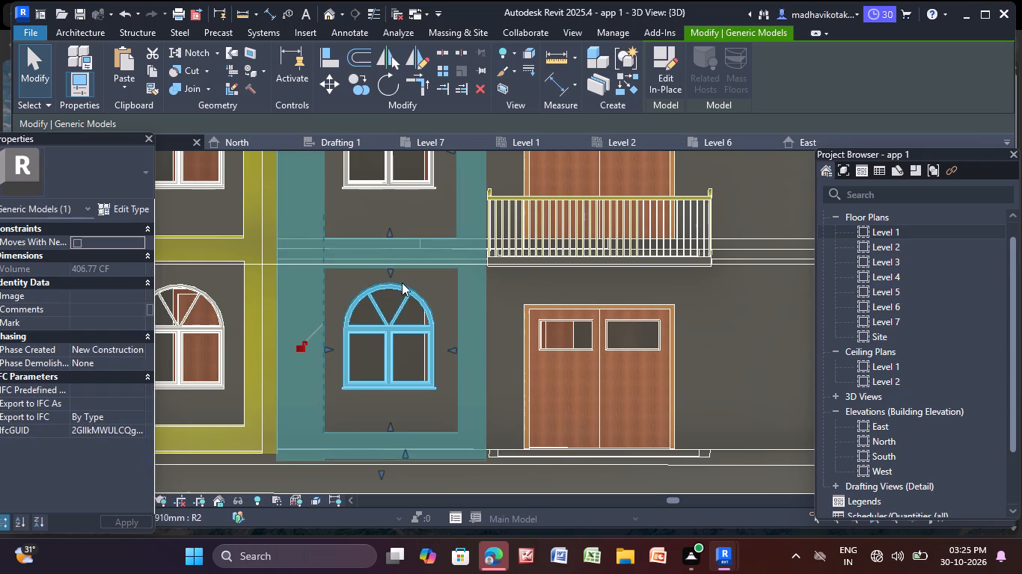
middle_drag(417, 277, 518, 334)
scroll(504, 334, up, 8)
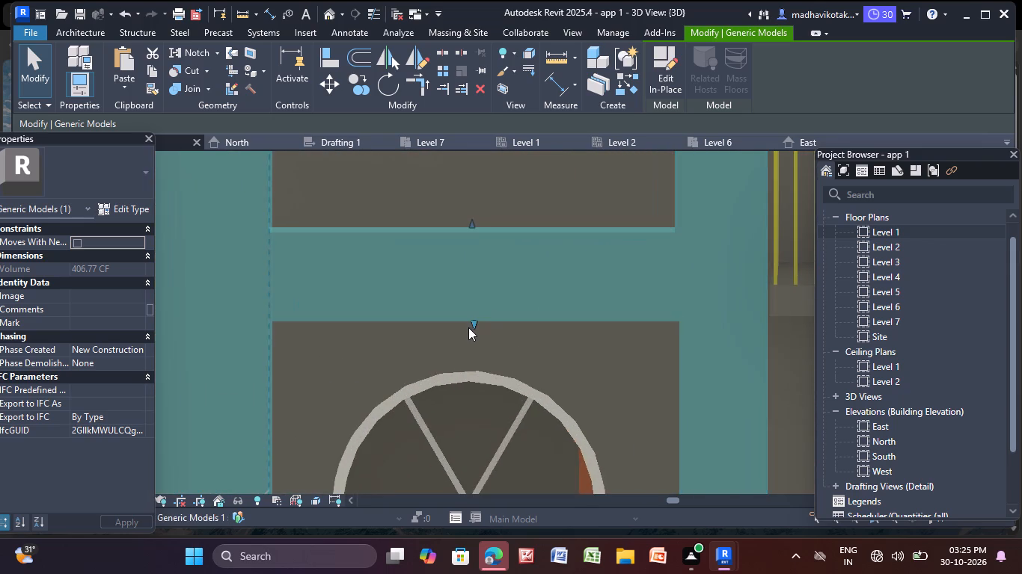
scroll(468, 327, down, 5)
drag(472, 325, 475, 318)
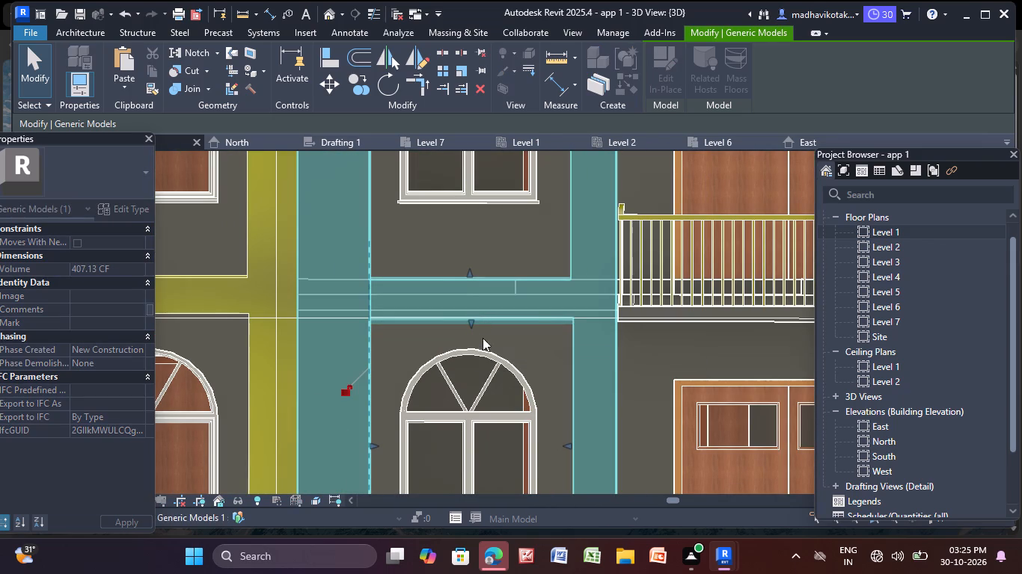
Raise the bottom edge of the copied block to the base line of the ground-floor wall, and clear the selection.
scroll(533, 351, down, 3)
middle_drag(533, 351, 447, 185)
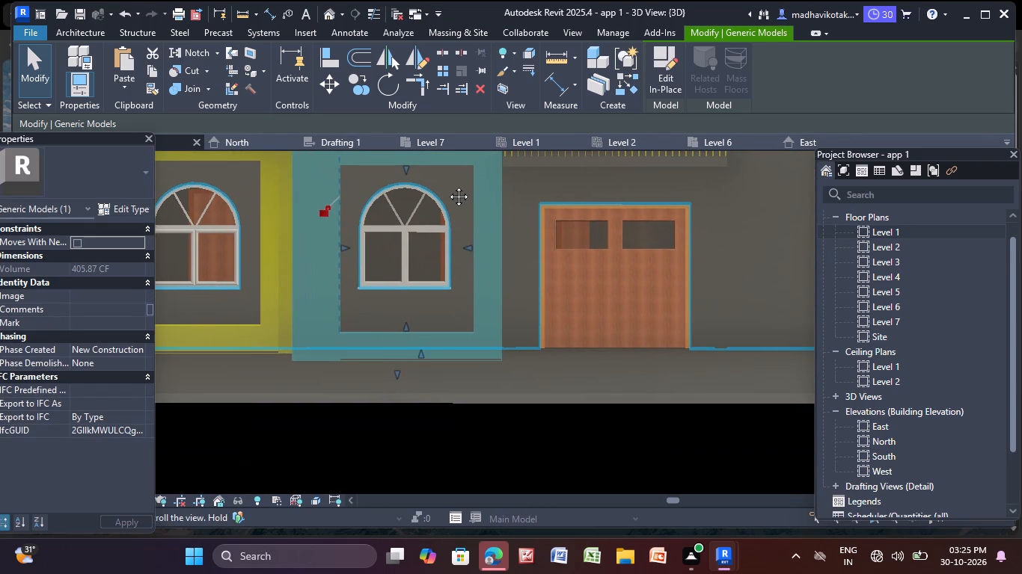
middle_drag(447, 185, 447, 185)
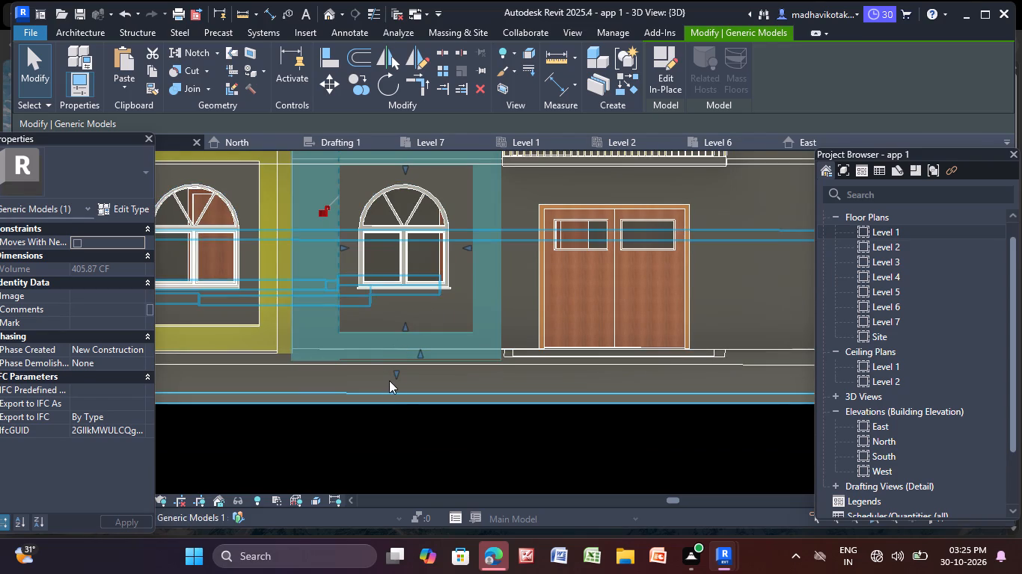
drag(394, 373, 403, 359)
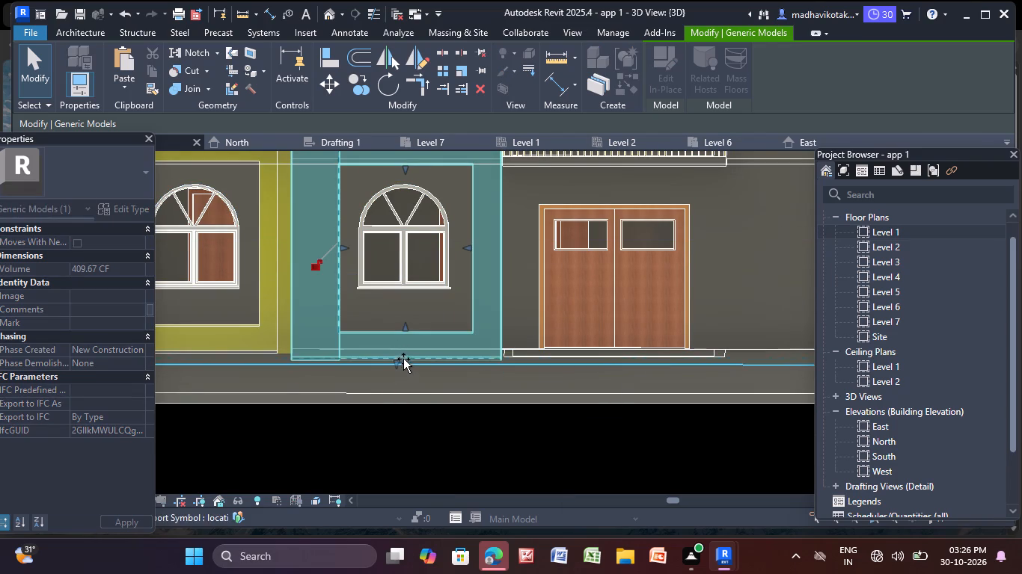
drag(403, 359, 405, 350)
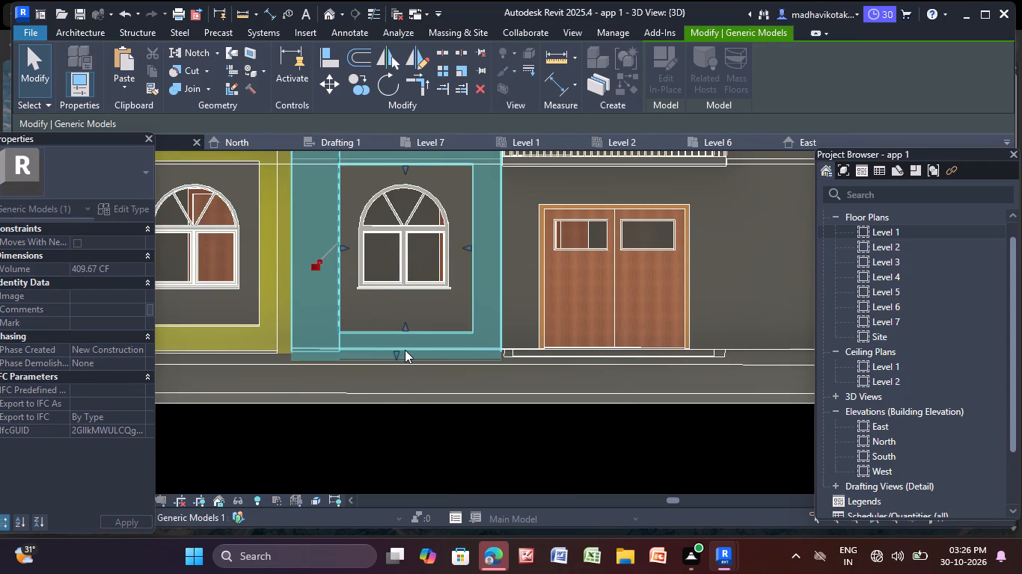
click(364, 301)
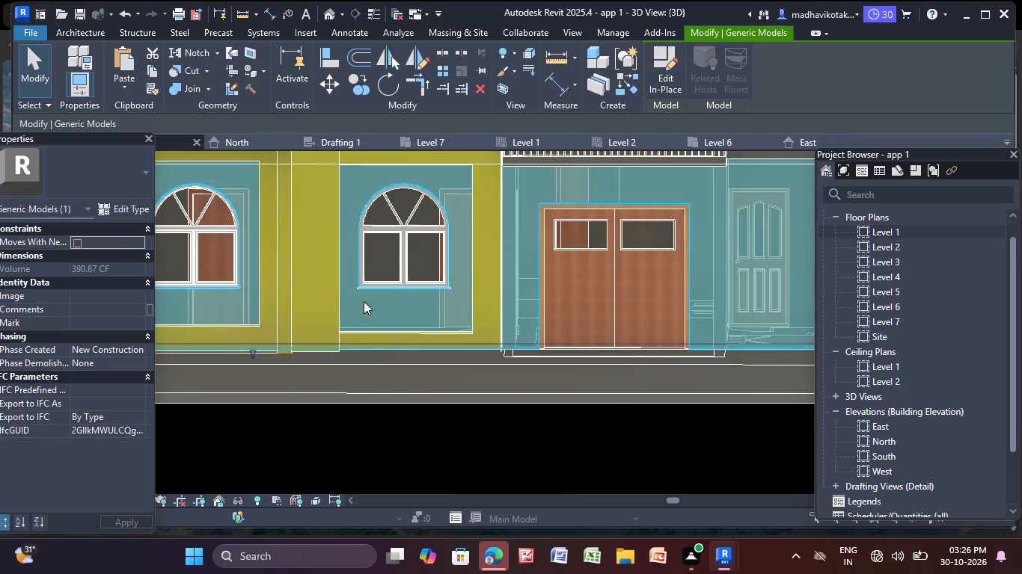
scroll(364, 301, down, 6)
middle_drag(364, 342, 379, 398)
key(Escape)
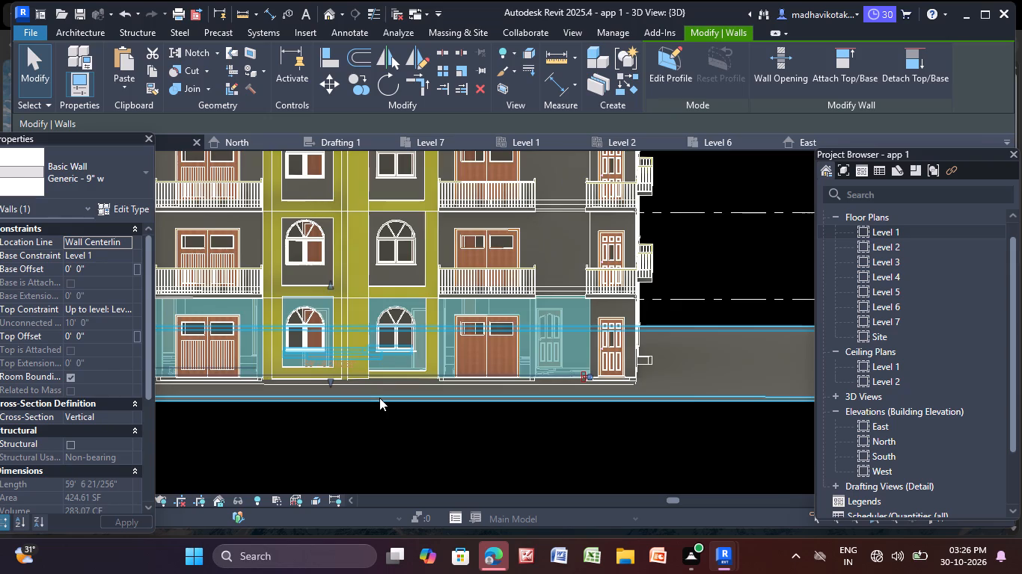
key(Escape)
Dismiss the save reminder and examine both arched-window blocks on the facade from the front and from both sides.
scroll(379, 398, down, 2)
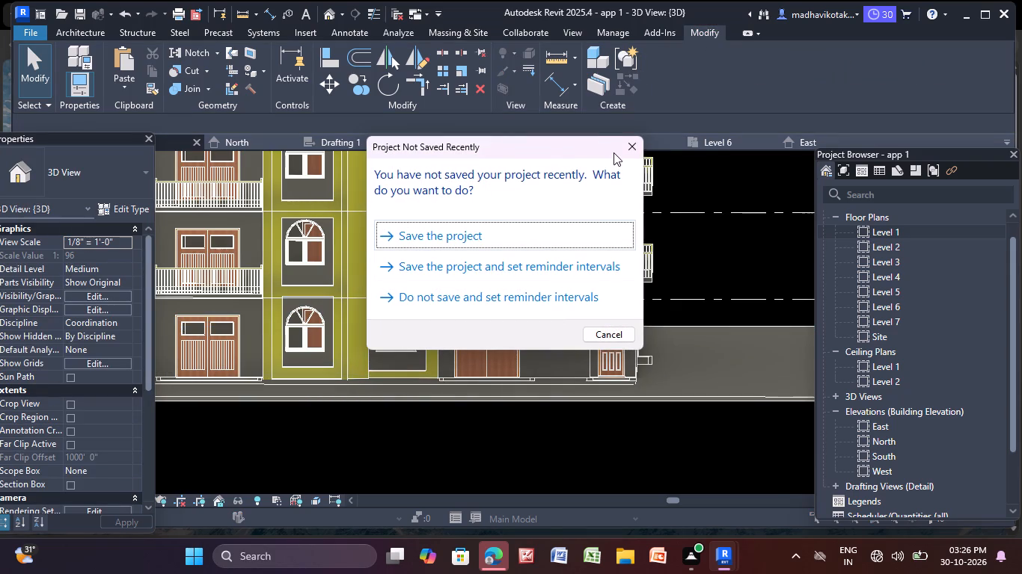
click(631, 149)
scroll(619, 321, down, 3)
middle_drag(681, 377, 697, 404)
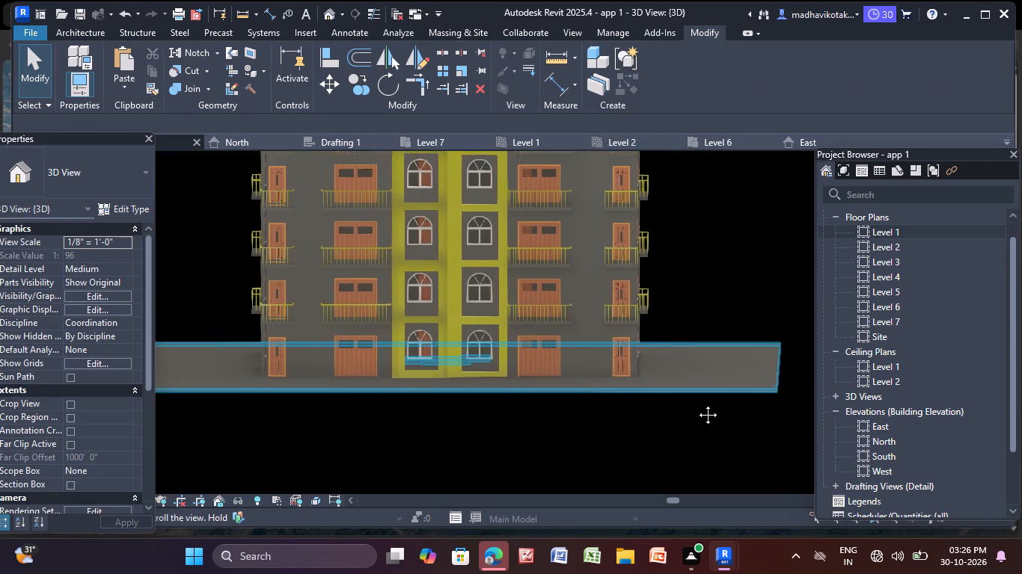
middle_drag(697, 404, 750, 479)
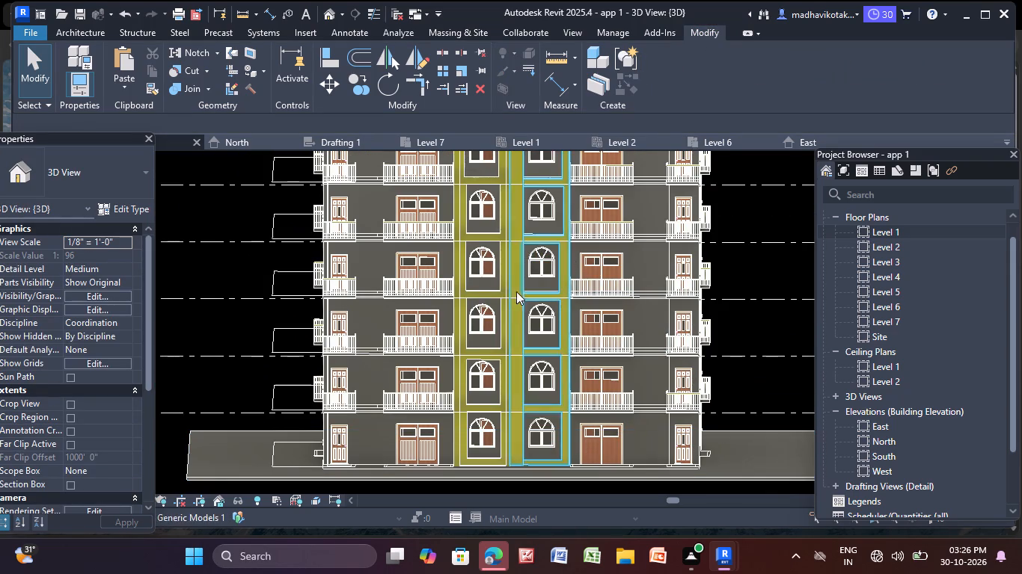
shift+middle_drag(478, 327, 587, 374)
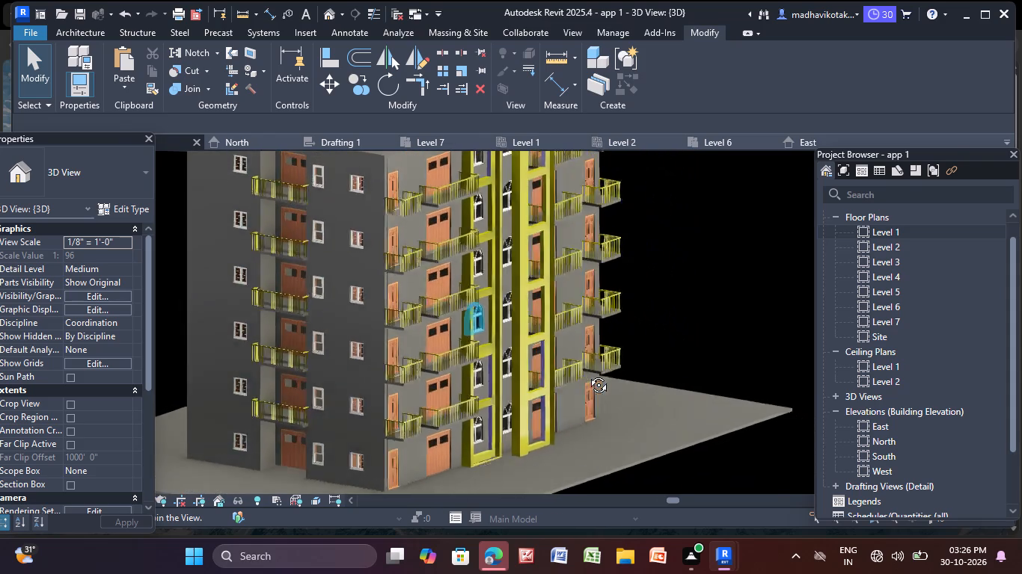
shift+middle_drag(587, 374, 599, 372)
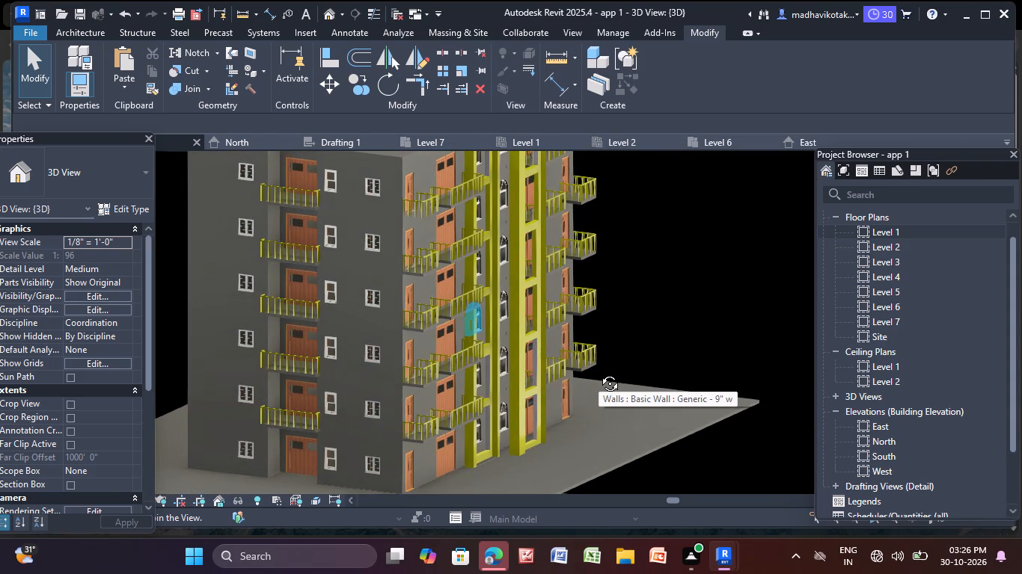
shift+middle_drag(599, 372, 585, 376)
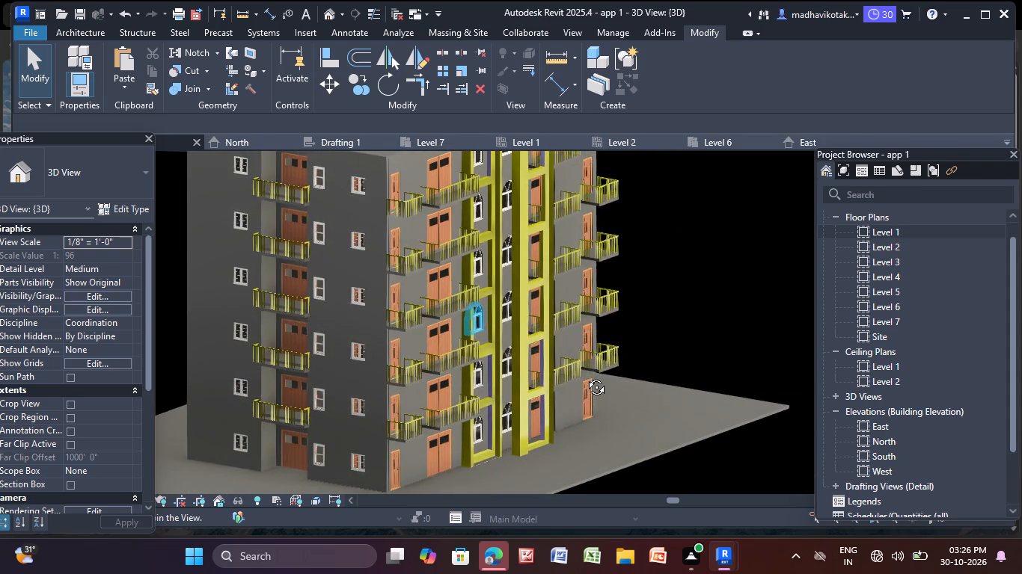
shift+middle_drag(585, 376, 423, 392)
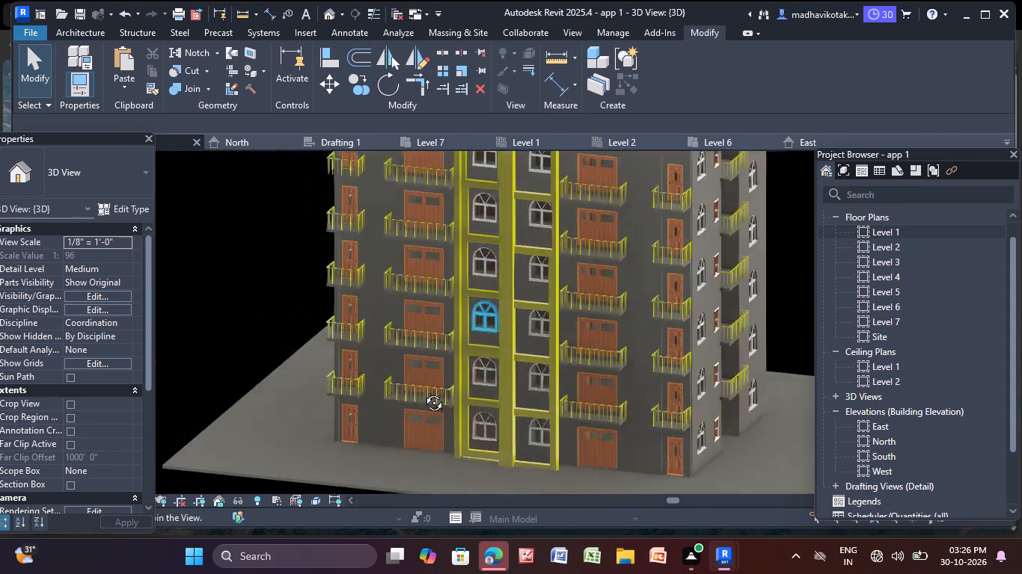
shift+middle_drag(423, 392, 494, 377)
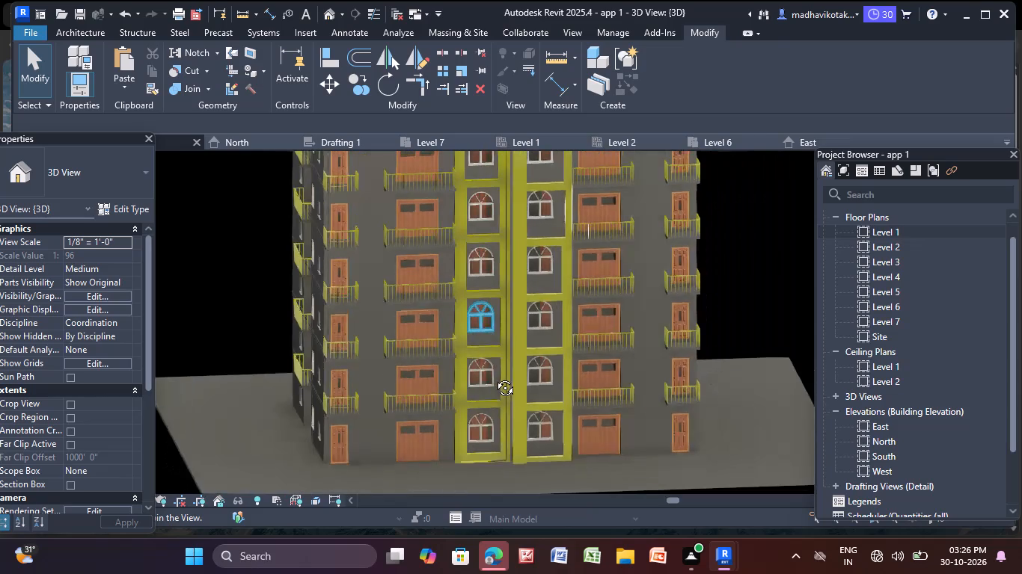
shift+middle_drag(494, 377, 588, 388)
shift+scroll(591, 389, up, 1)
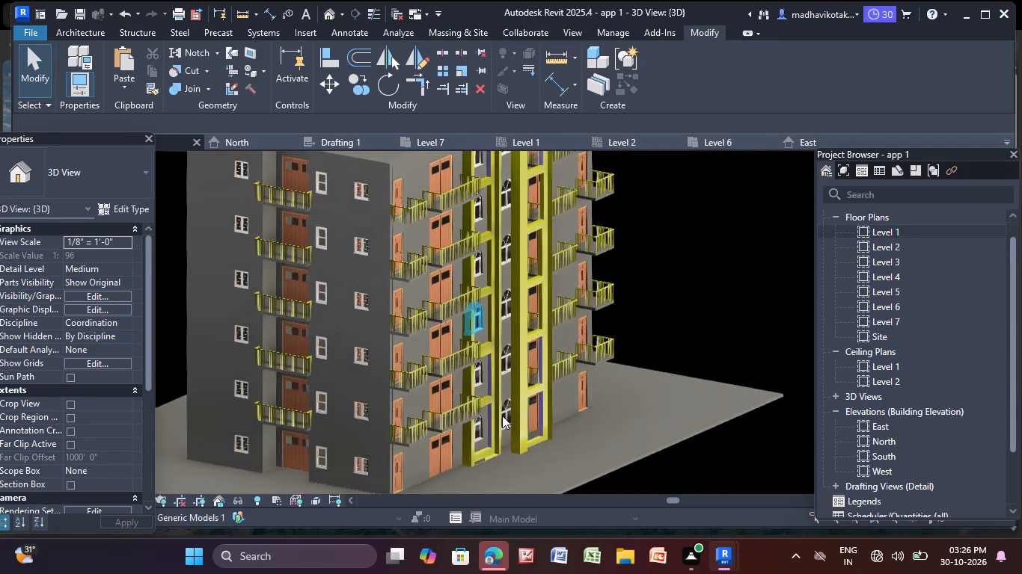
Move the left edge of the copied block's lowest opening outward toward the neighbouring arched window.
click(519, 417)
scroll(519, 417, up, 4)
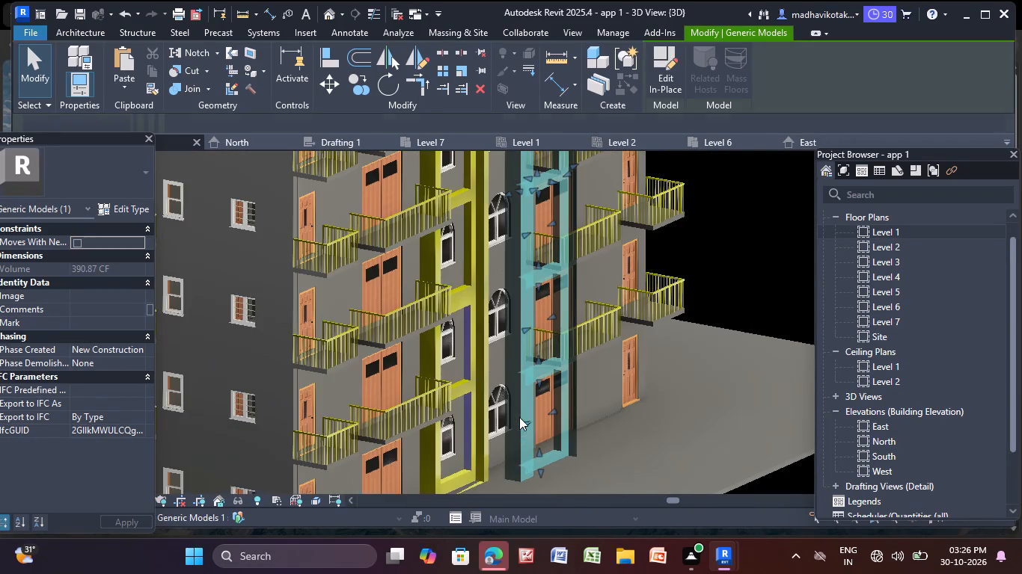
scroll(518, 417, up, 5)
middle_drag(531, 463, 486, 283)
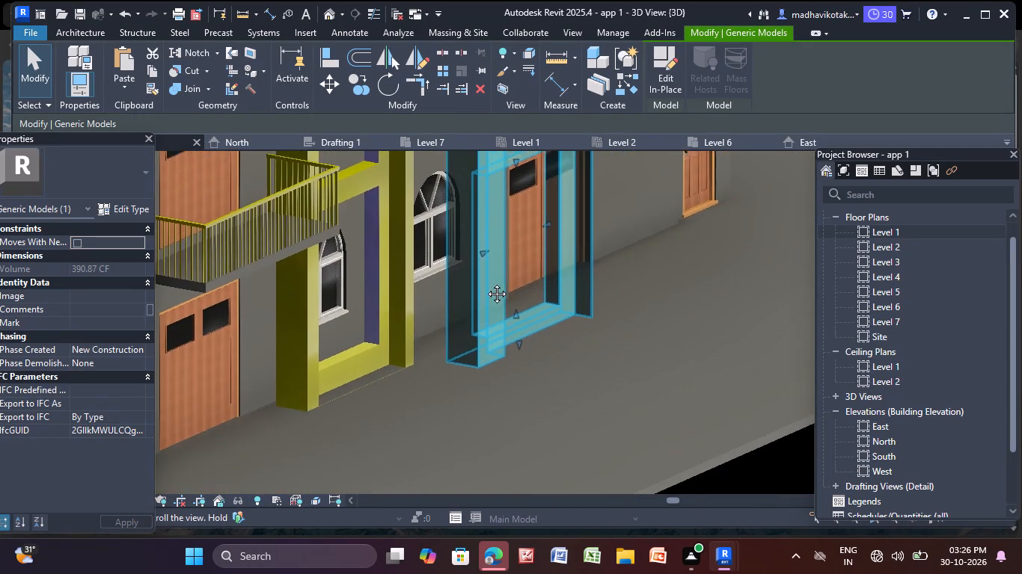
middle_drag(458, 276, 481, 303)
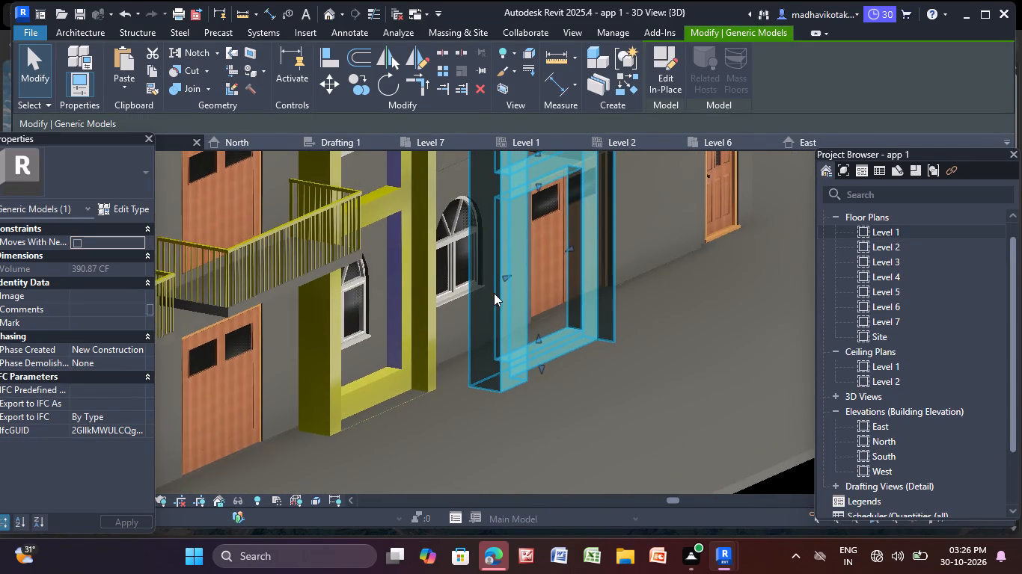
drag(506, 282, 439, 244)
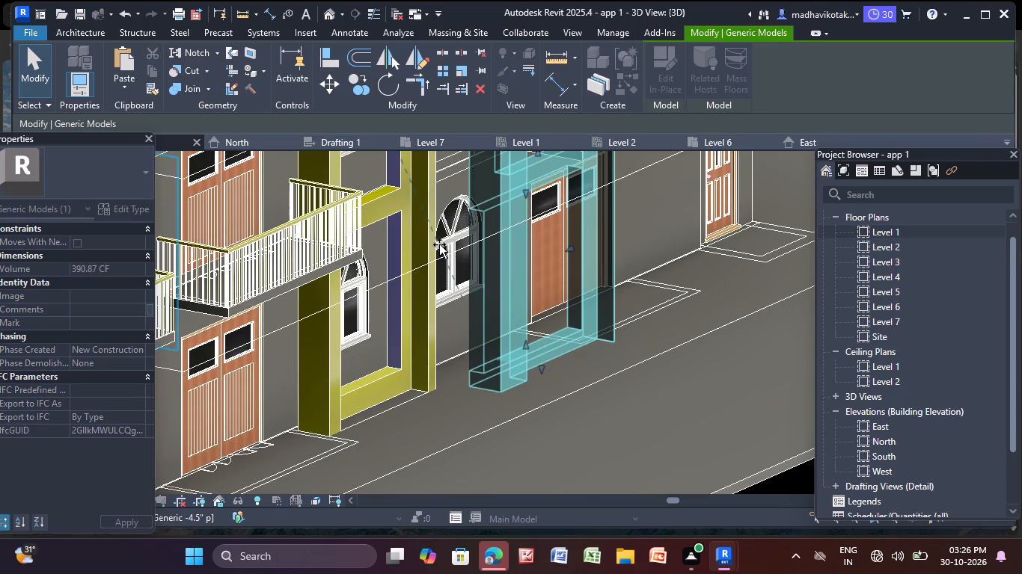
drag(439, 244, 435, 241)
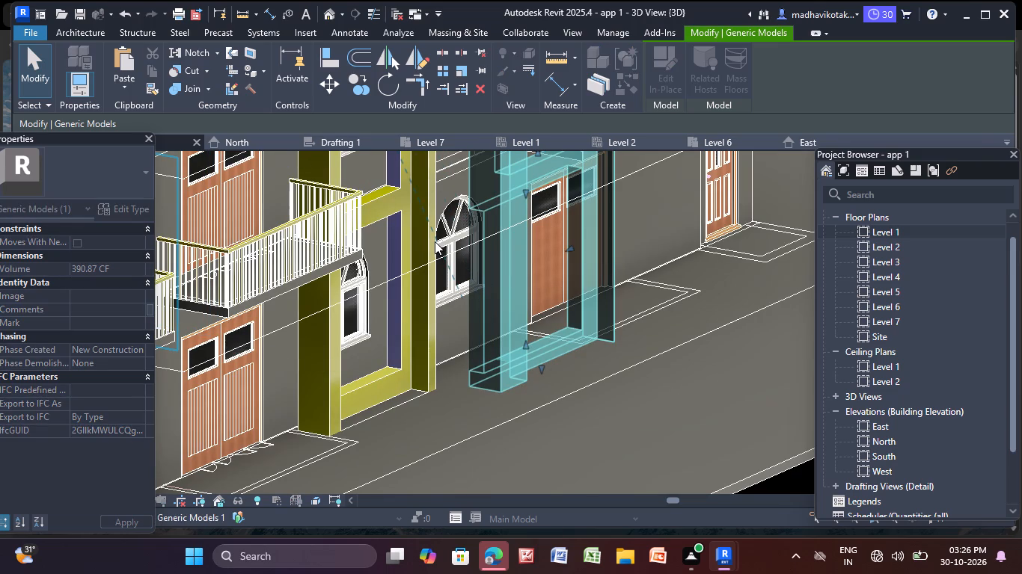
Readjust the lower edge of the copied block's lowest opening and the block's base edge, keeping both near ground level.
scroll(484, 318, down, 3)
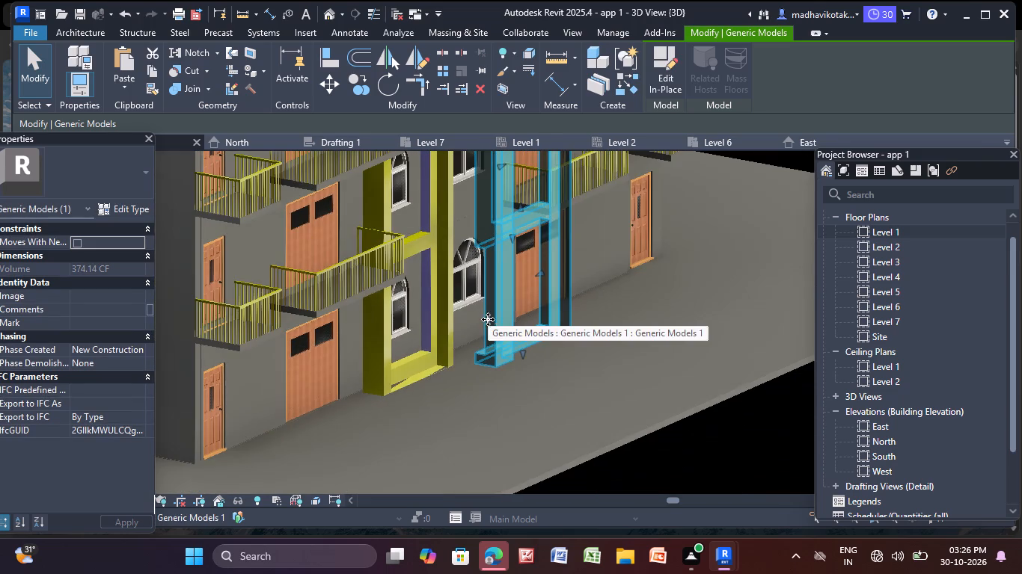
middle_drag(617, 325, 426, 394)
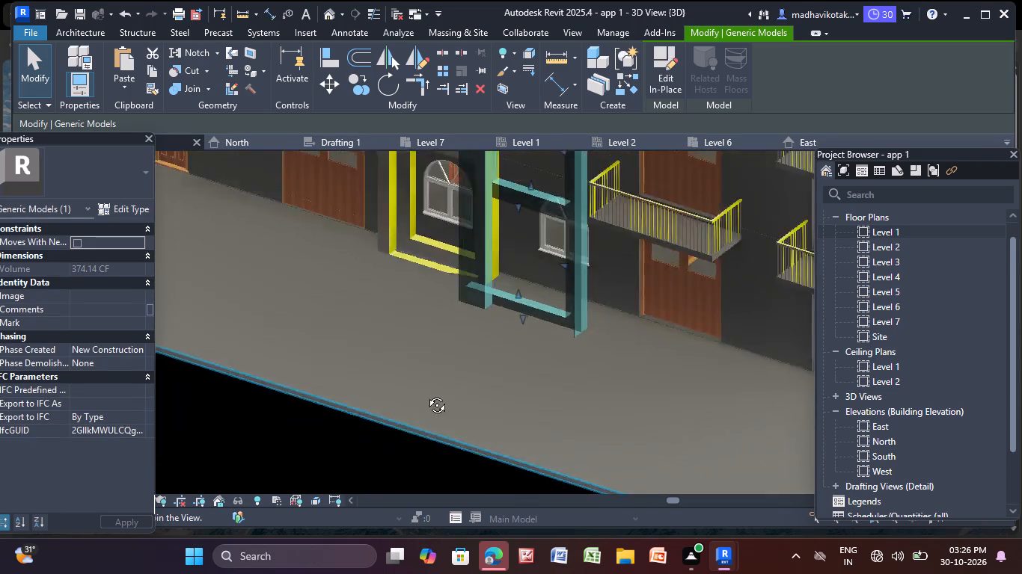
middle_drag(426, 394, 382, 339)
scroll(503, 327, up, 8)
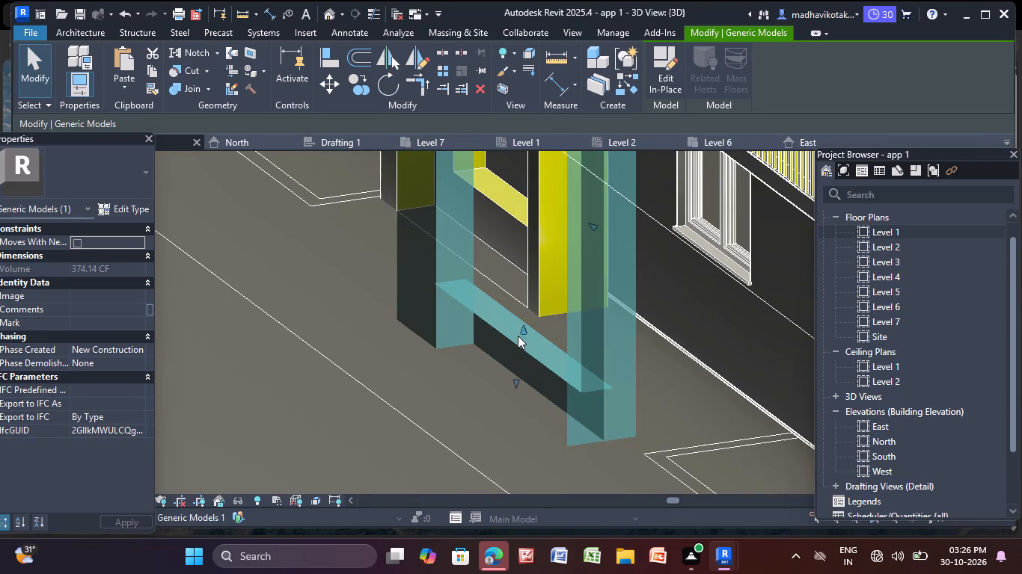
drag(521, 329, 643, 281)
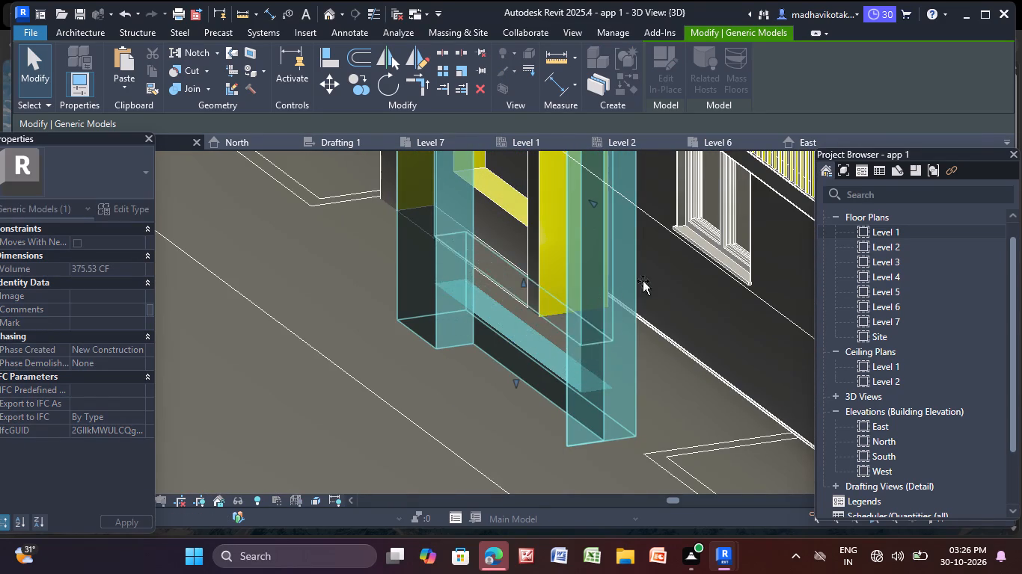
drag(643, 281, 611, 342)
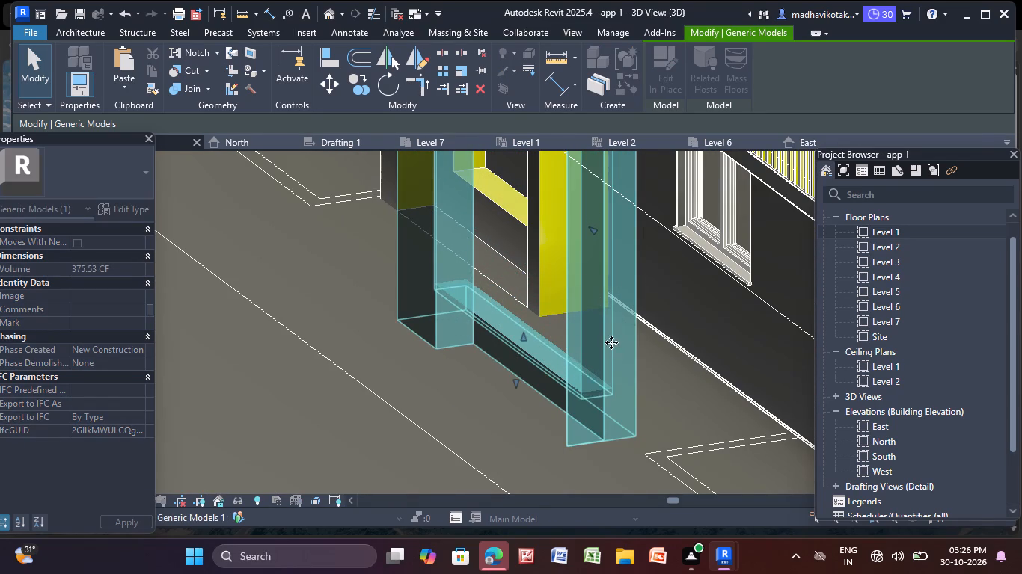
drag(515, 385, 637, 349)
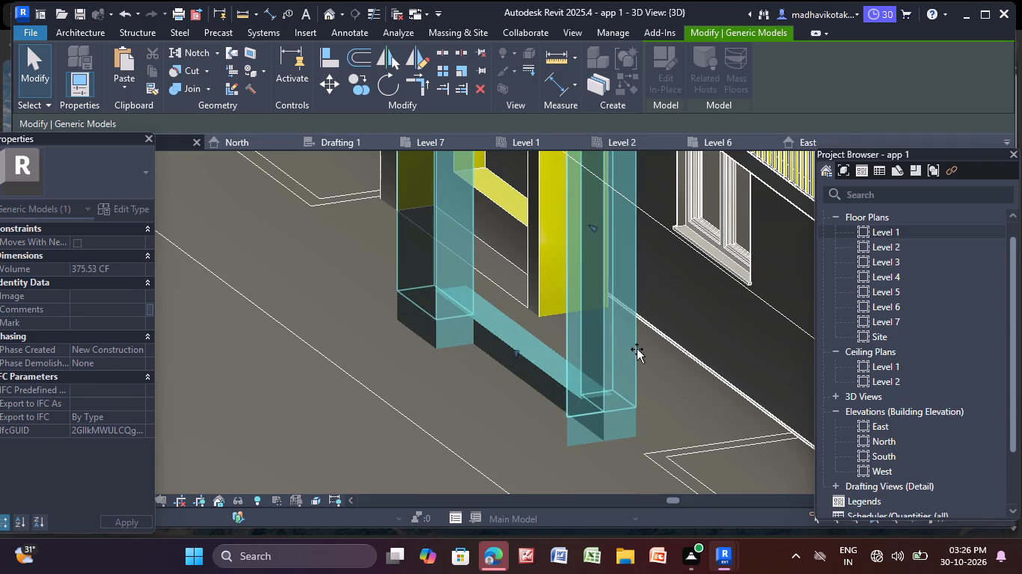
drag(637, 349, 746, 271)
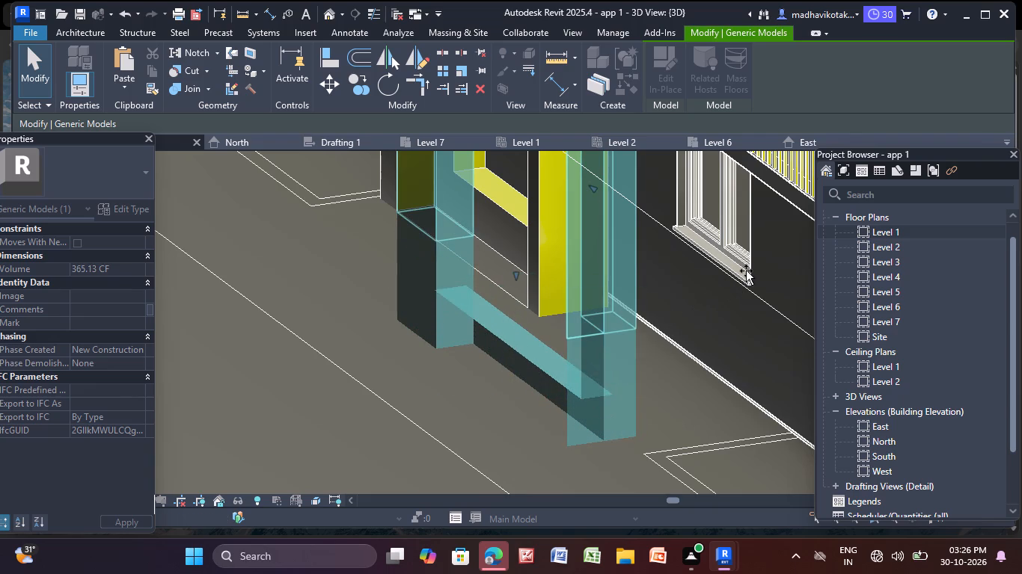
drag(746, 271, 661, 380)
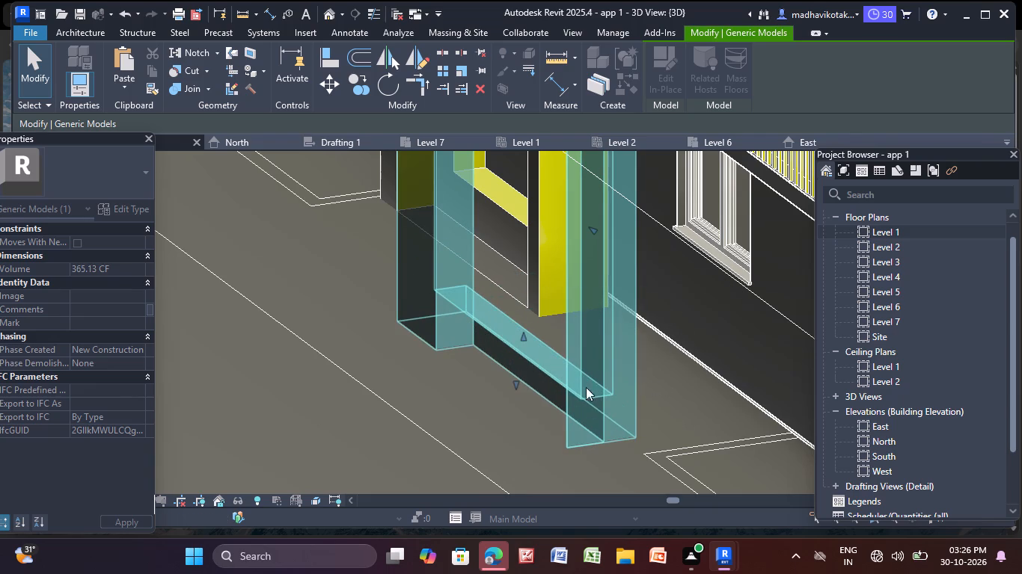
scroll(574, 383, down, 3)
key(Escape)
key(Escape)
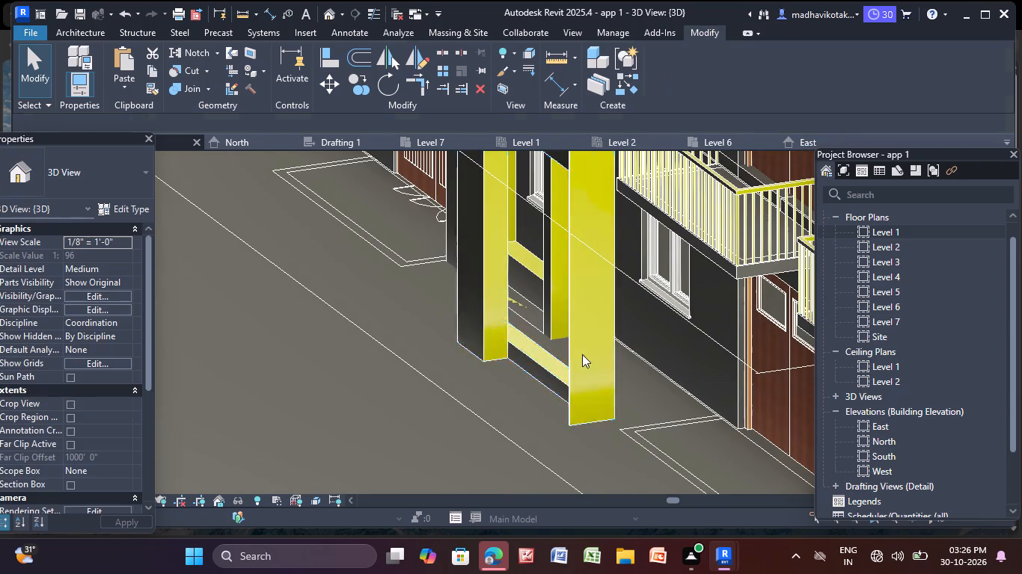
Delete the copied block standing beside the original arched-window block.
click(585, 346)
key(Delete)
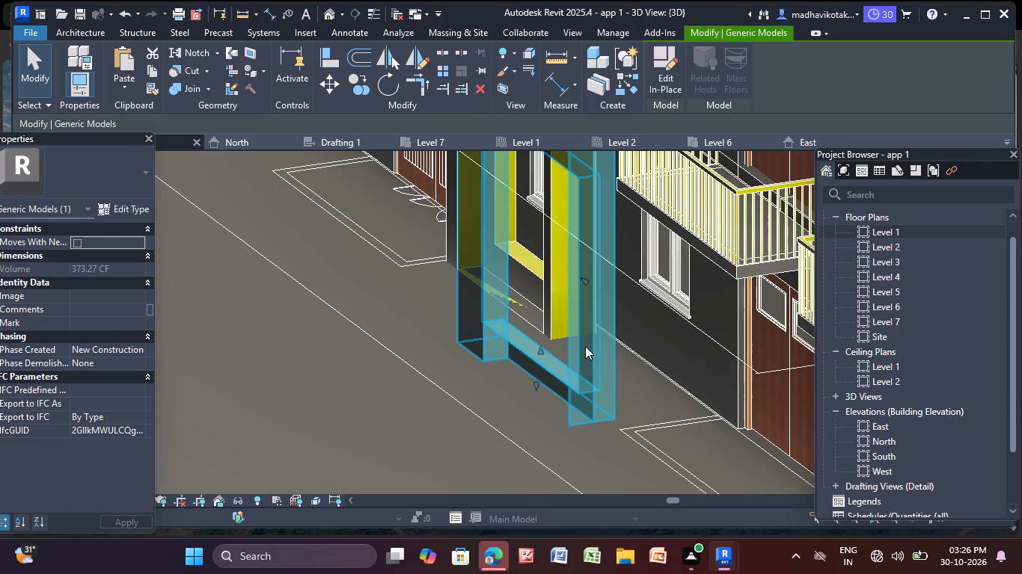
Slightly raise the bottom edge of the outer recess at the base of the remaining arched-window block, and clear the selection.
scroll(585, 346, down, 2)
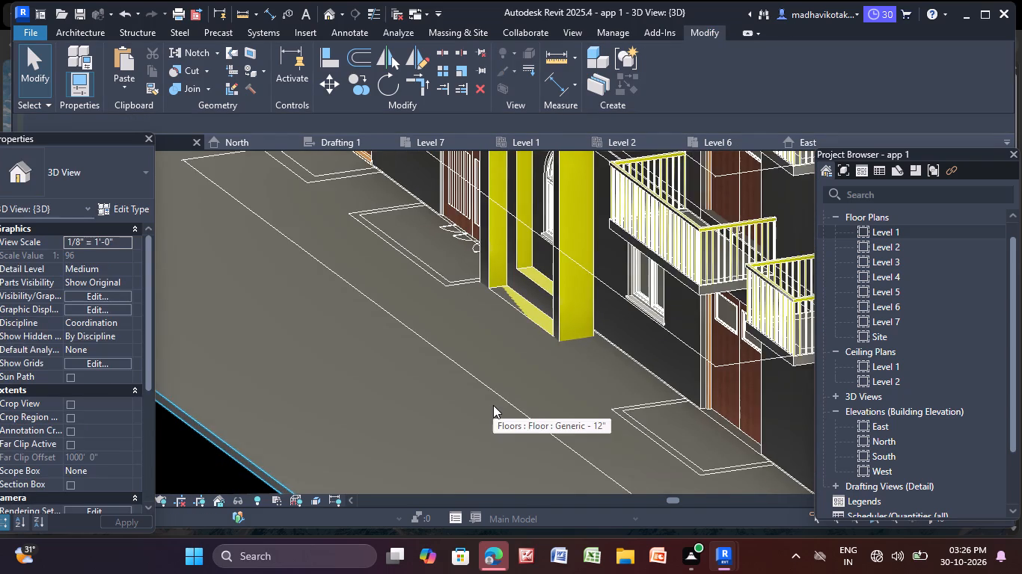
middle_drag(493, 405, 493, 383)
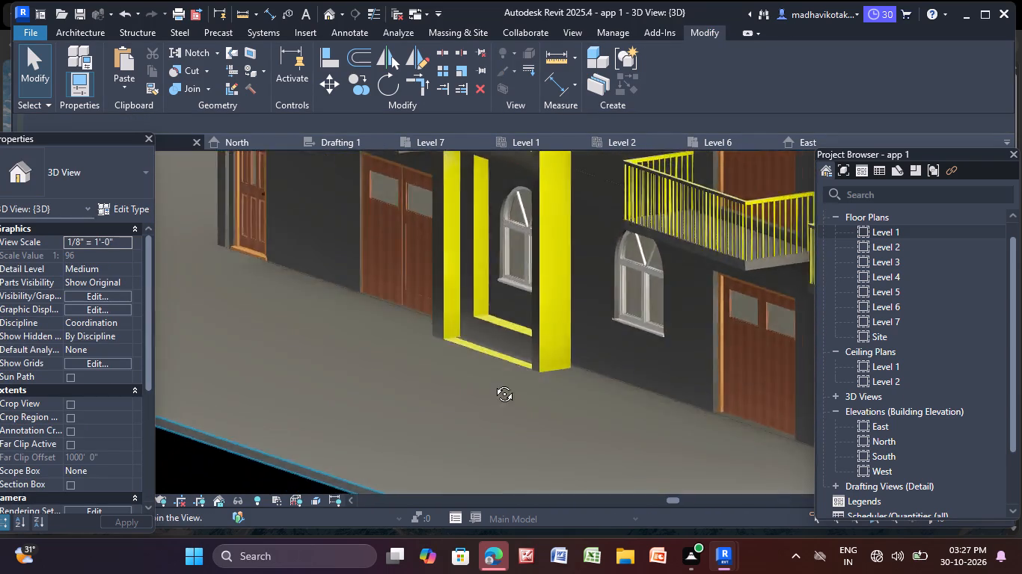
middle_drag(493, 383, 554, 397)
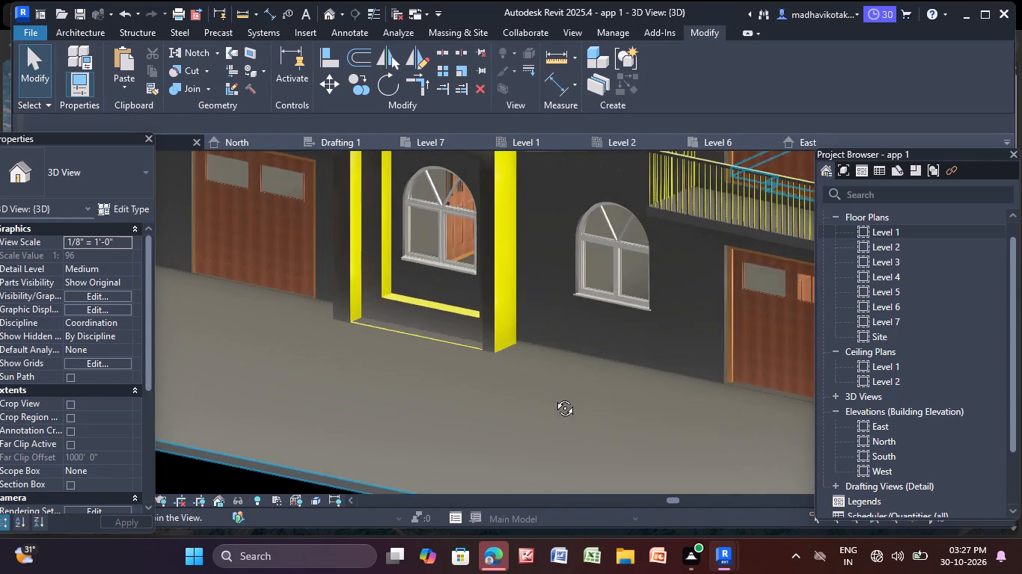
middle_drag(554, 397, 541, 383)
click(433, 345)
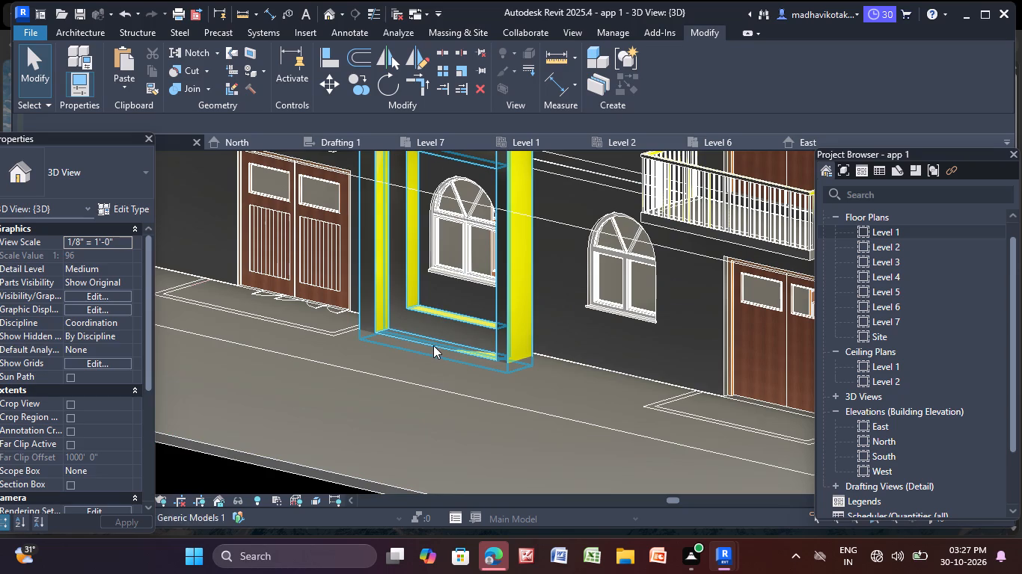
middle_drag(434, 345, 464, 413)
scroll(466, 413, up, 4)
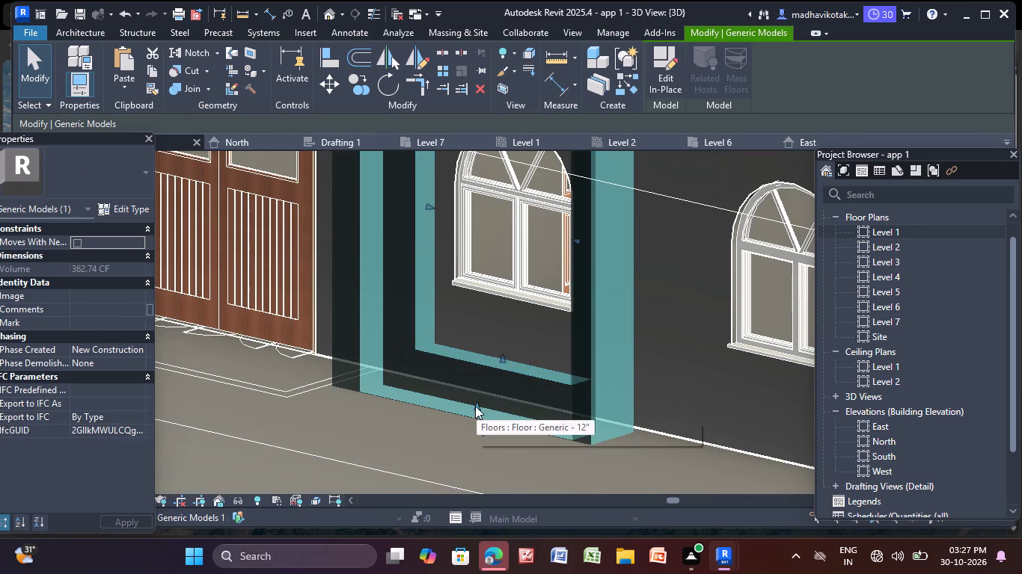
drag(475, 406, 486, 385)
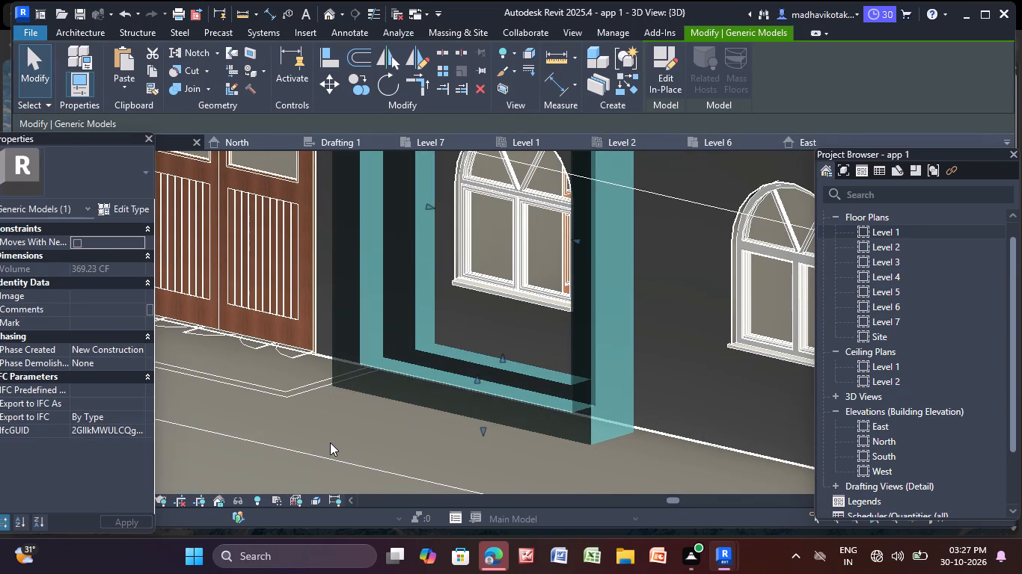
key(Escape)
key(Escape)
Examine the remaining arched-window block along its full height, comparing its frame and openings with the windows and the facade.
scroll(314, 430, down, 4)
scroll(486, 422, down, 3)
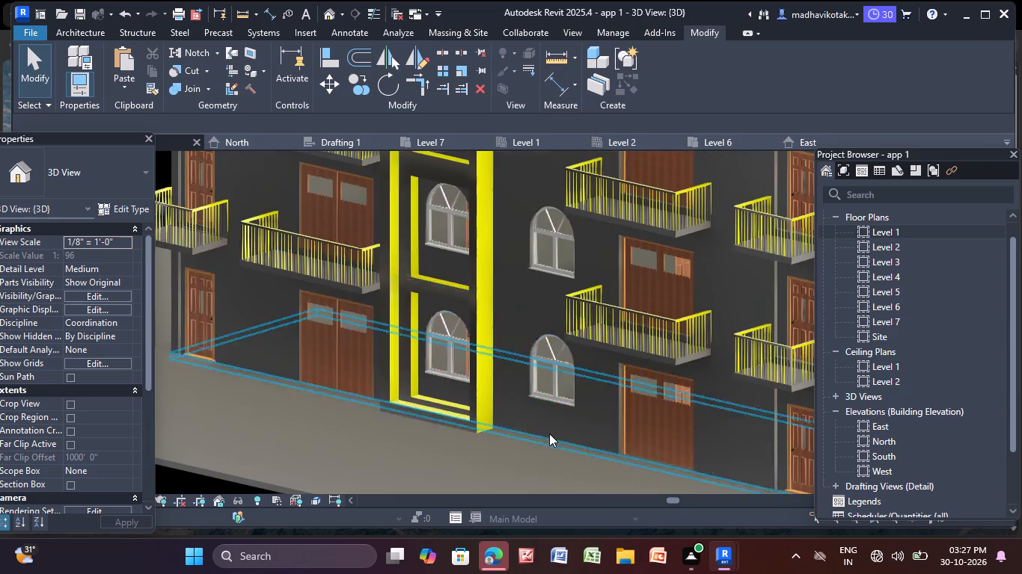
middle_drag(521, 451, 584, 440)
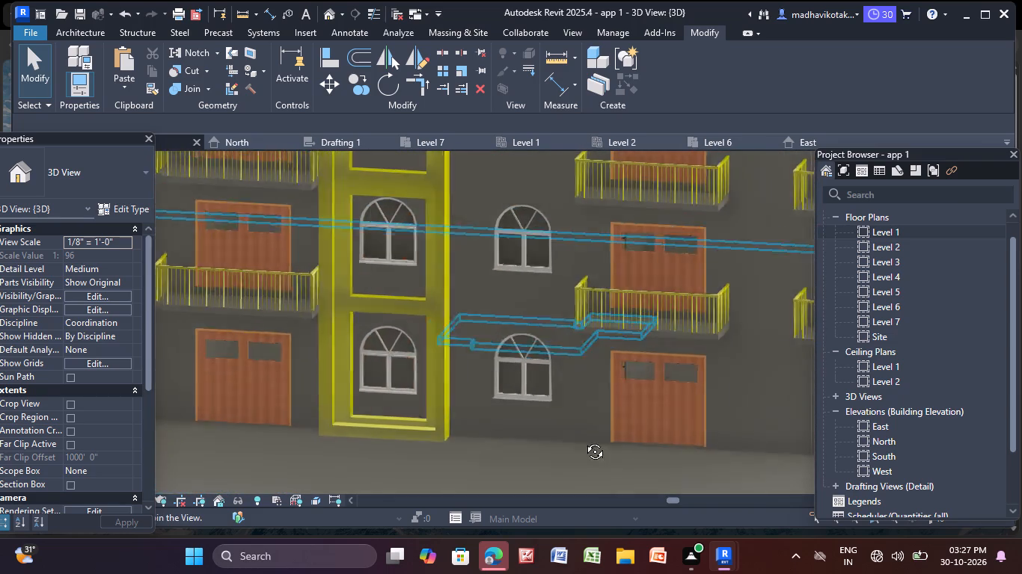
middle_drag(584, 440, 584, 406)
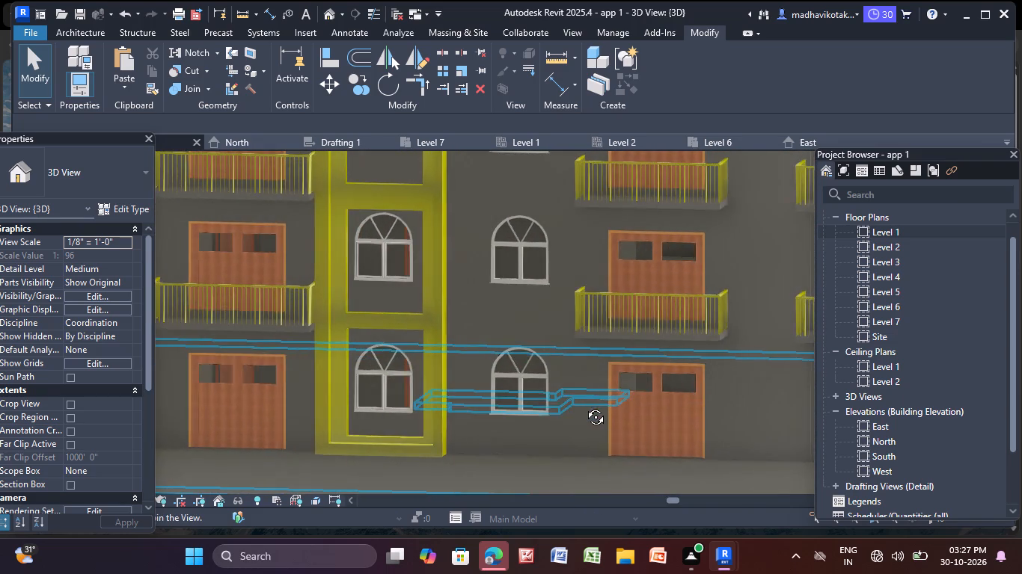
middle_drag(584, 406, 588, 442)
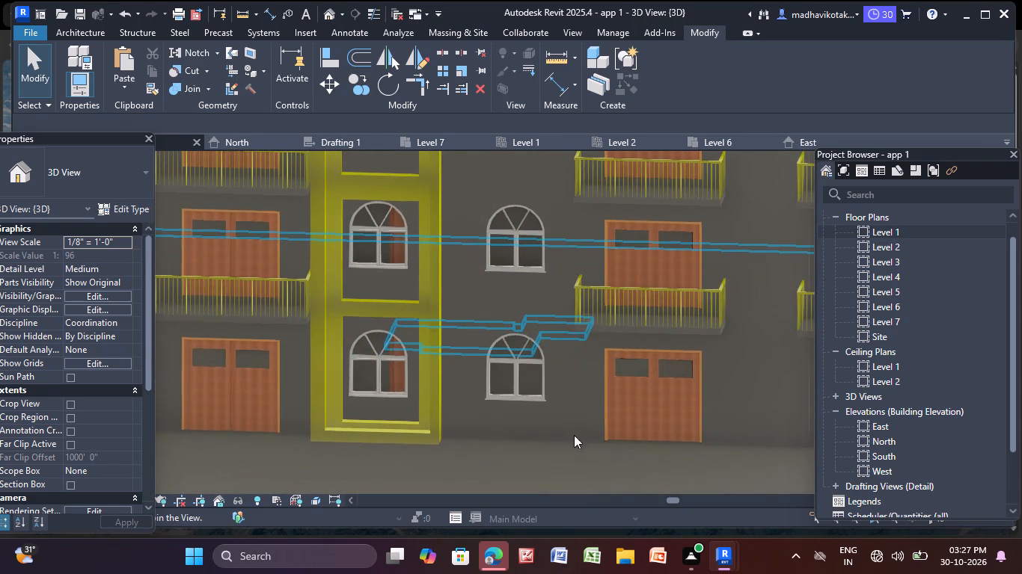
scroll(491, 343, down, 6)
middle_drag(459, 376, 466, 513)
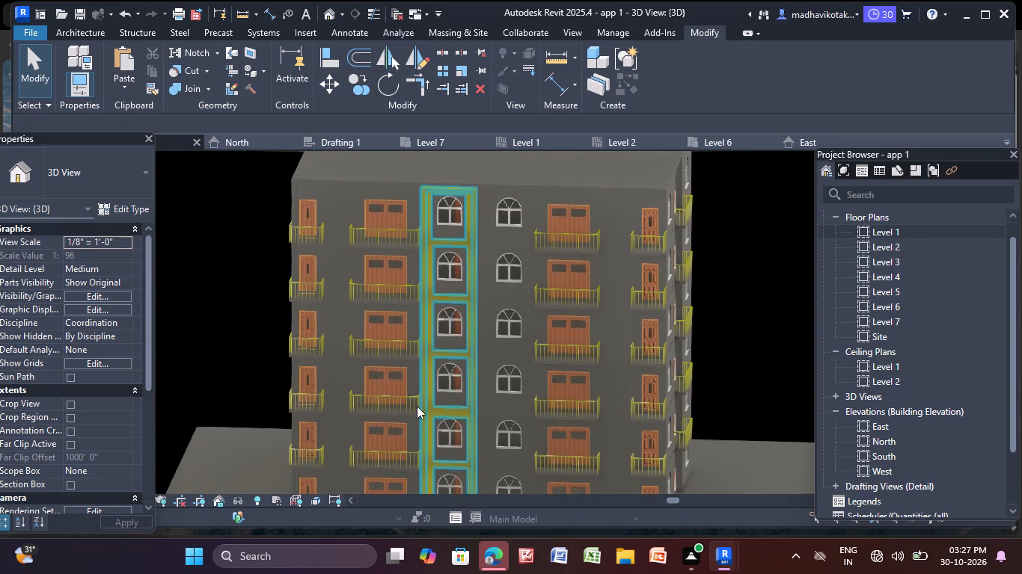
scroll(435, 186, up, 12)
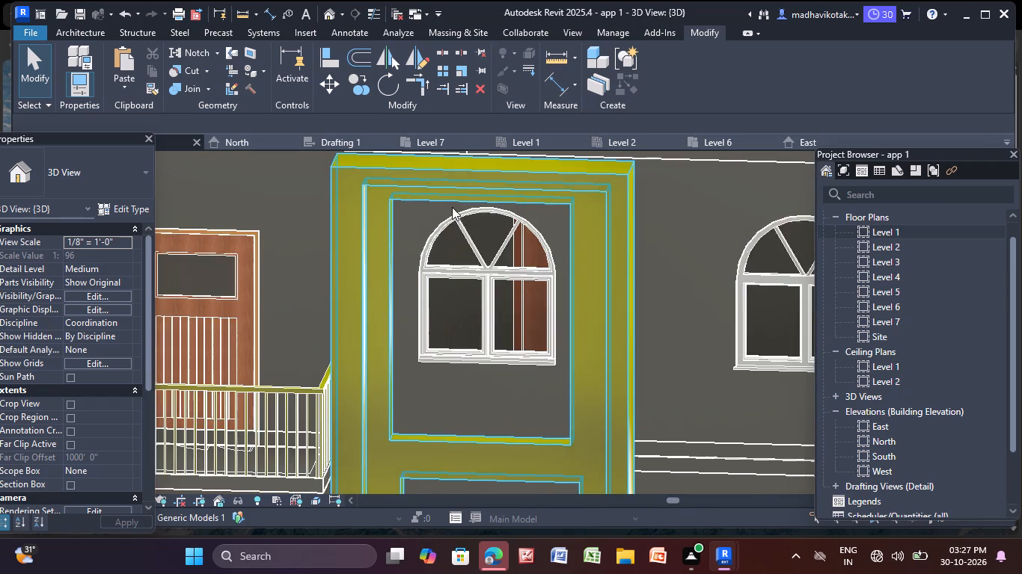
scroll(446, 199, up, 4)
middle_drag(445, 191, 447, 244)
scroll(454, 253, down, 10)
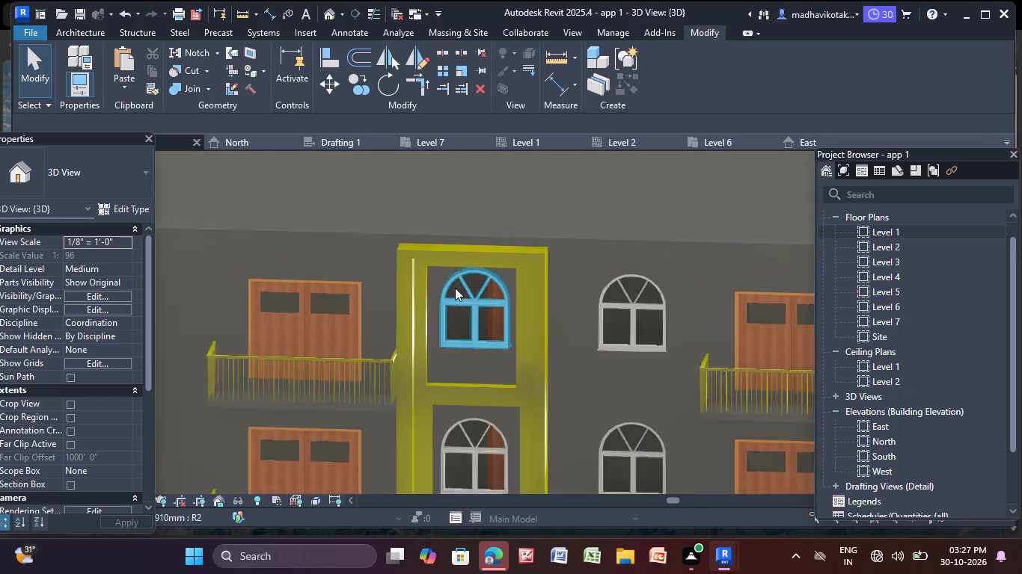
middle_drag(453, 290, 386, 182)
scroll(439, 319, down, 2)
middle_drag(443, 327, 441, 227)
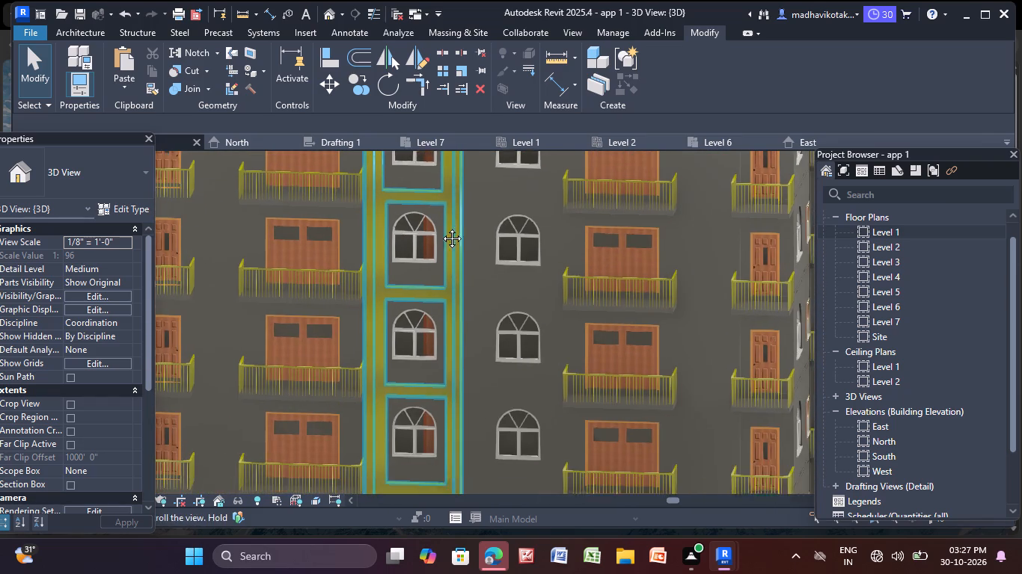
middle_drag(441, 227, 442, 226)
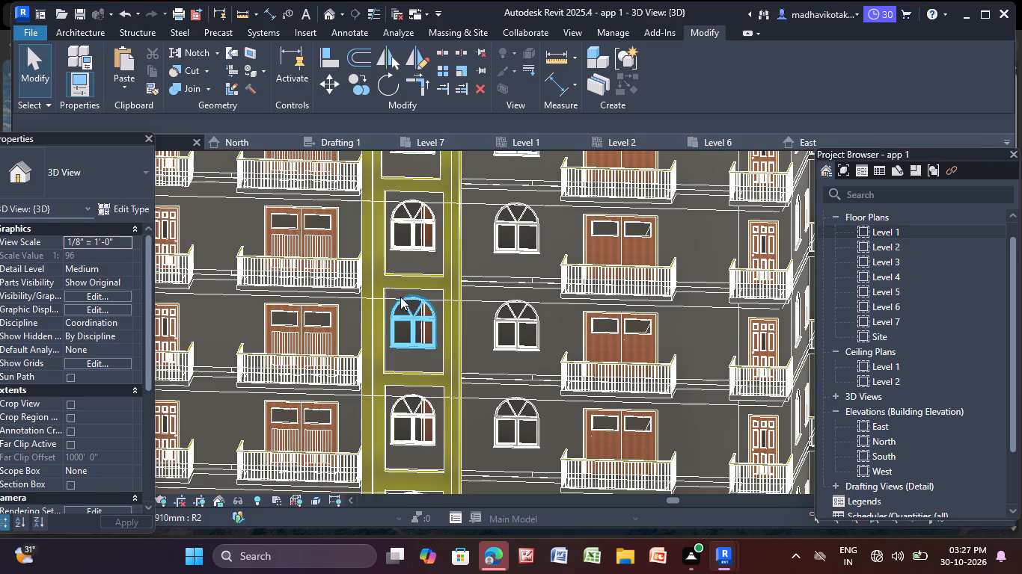
scroll(399, 296, up, 4)
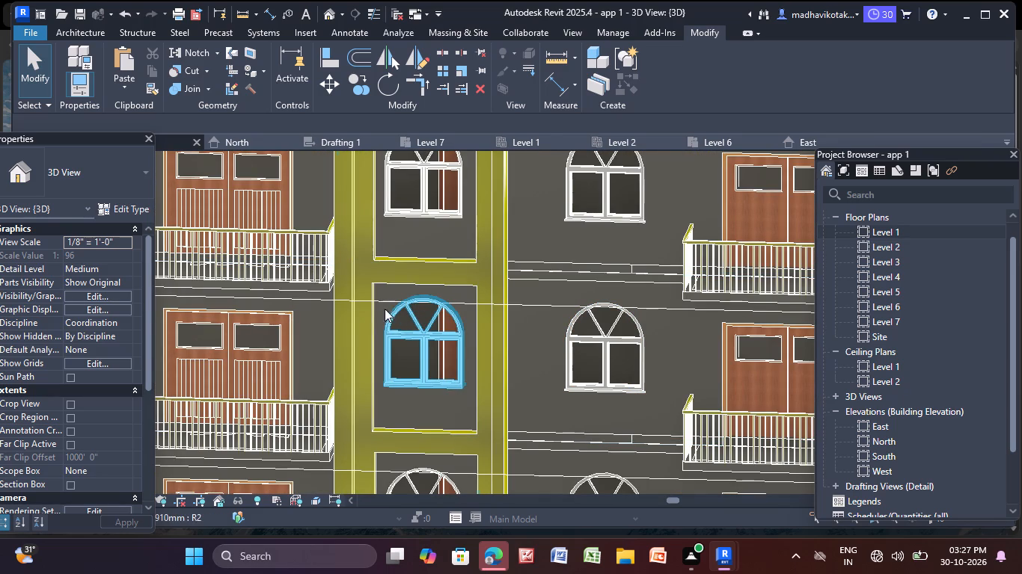
middle_drag(363, 282, 335, 206)
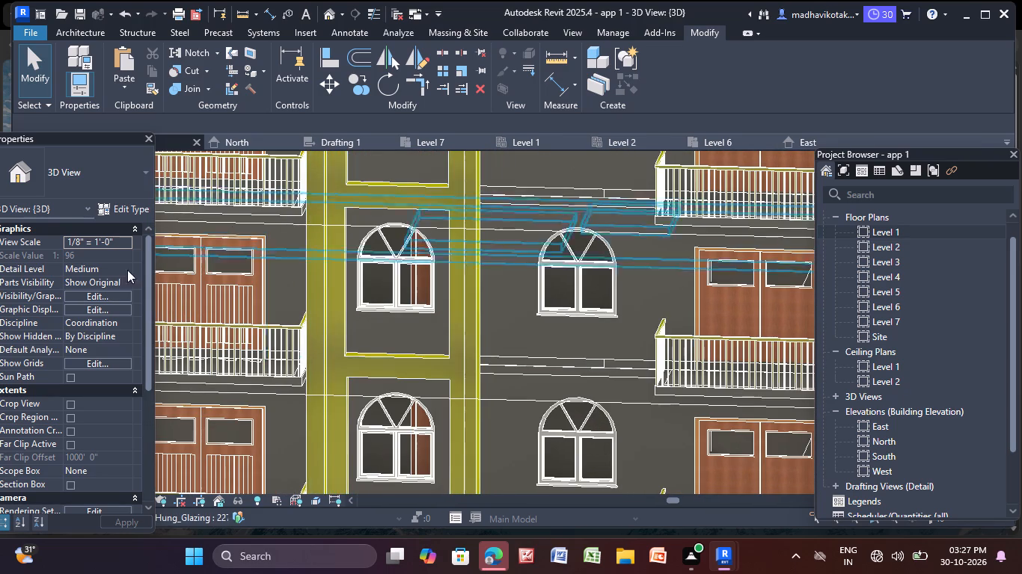
scroll(1009, 422, down, 2)
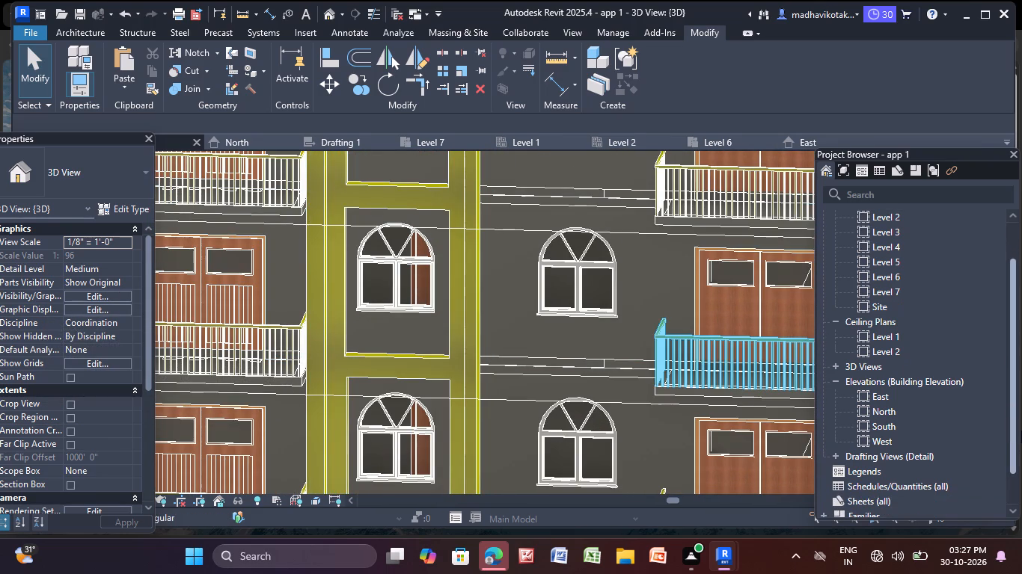
scroll(570, 348, down, 9)
middle_drag(544, 391, 529, 297)
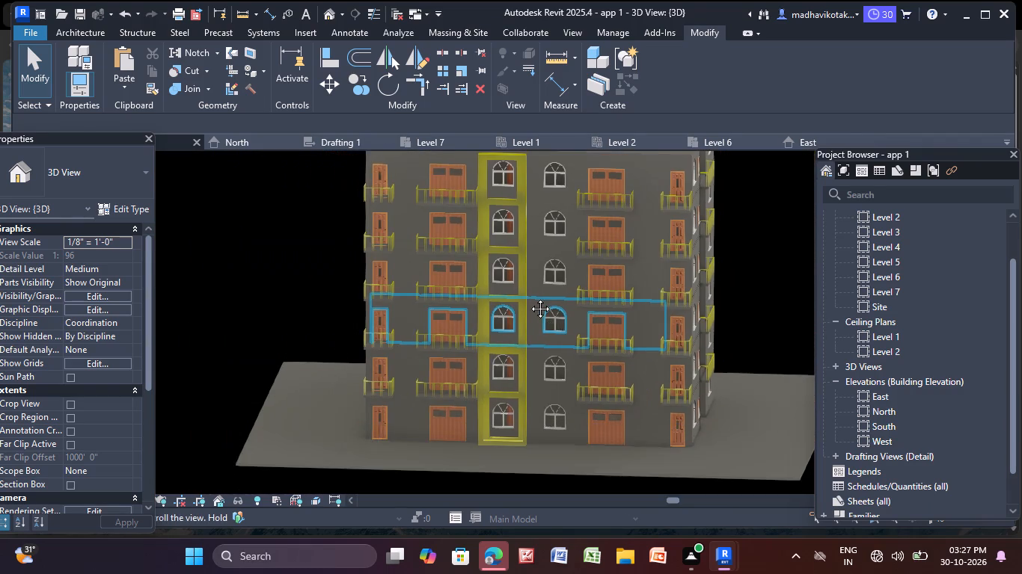
middle_drag(529, 297, 523, 294)
scroll(881, 230, up, 2)
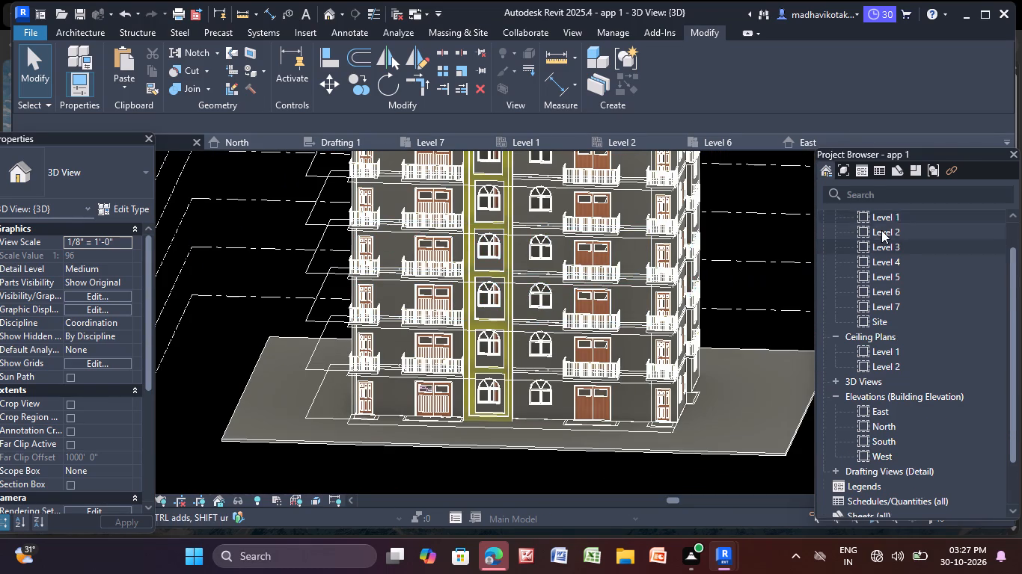
On the Level 1 floor plan, start an in-place component in the Generic Models category with the default name, and begin an extrusion.
scroll(881, 230, up, 4)
double_click(881, 249)
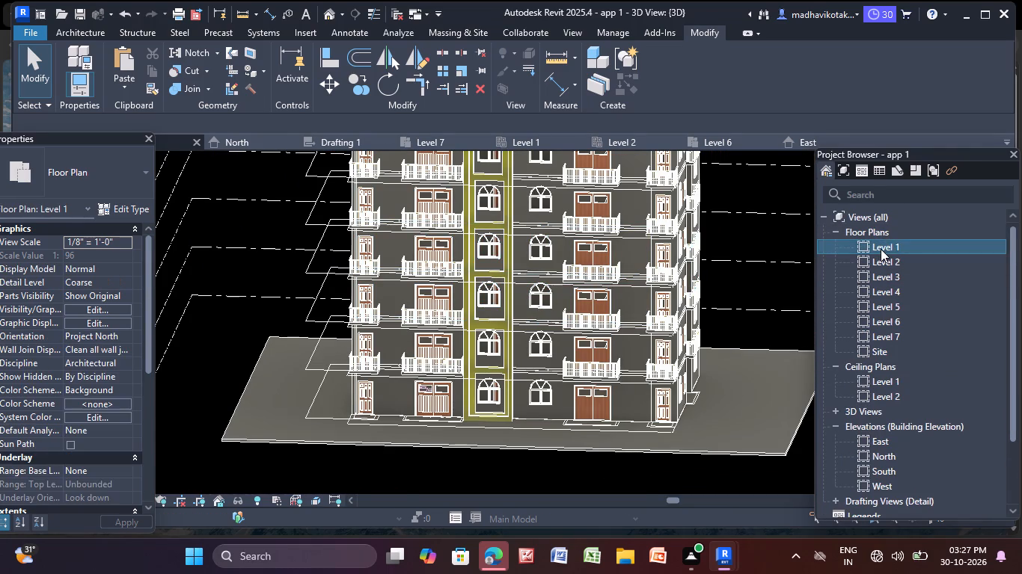
scroll(712, 342, down, 4)
middle_drag(498, 365, 518, 357)
scroll(518, 357, up, 2)
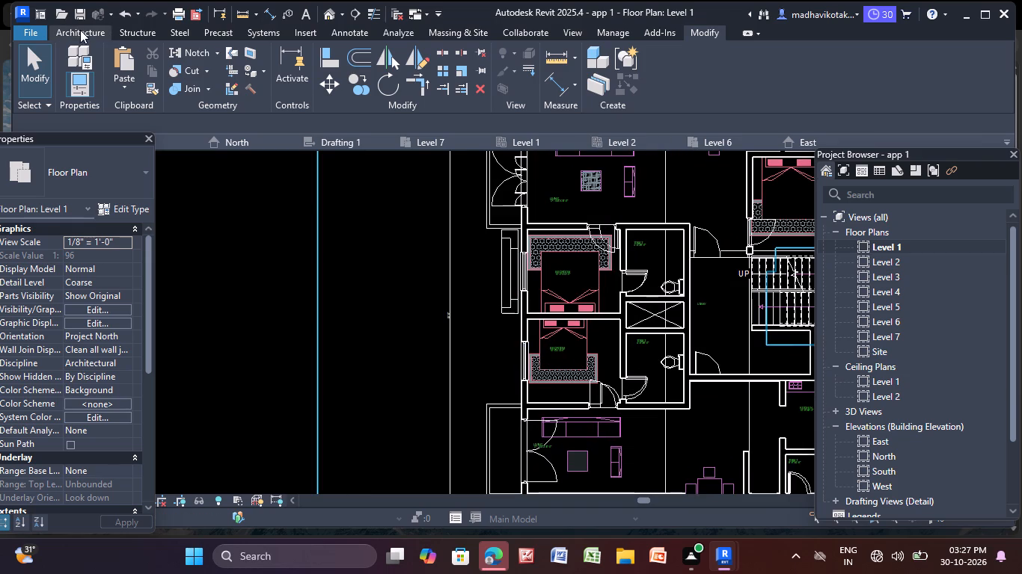
click(80, 30)
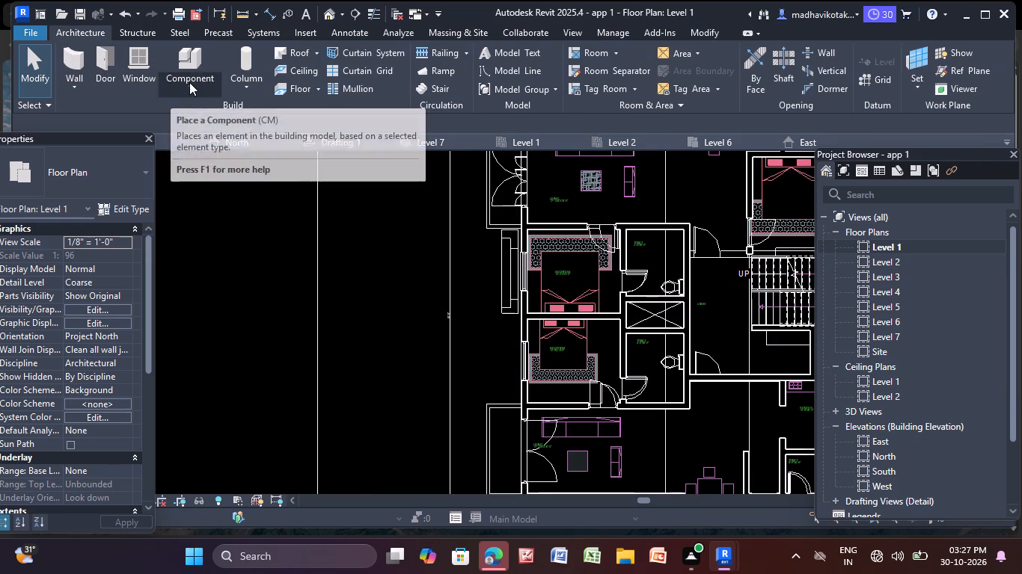
click(189, 82)
click(214, 143)
scroll(442, 212, down, 6)
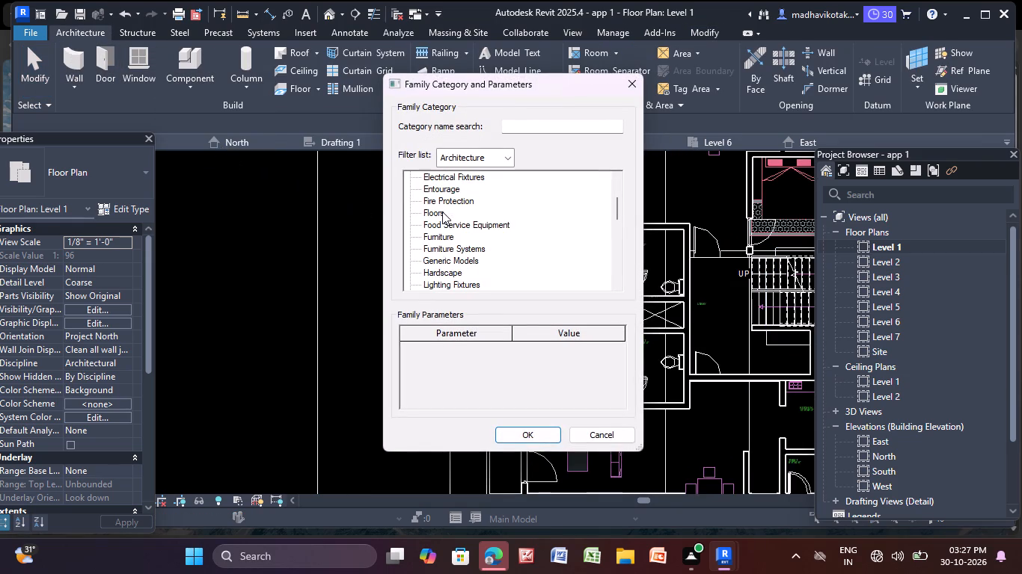
click(453, 258)
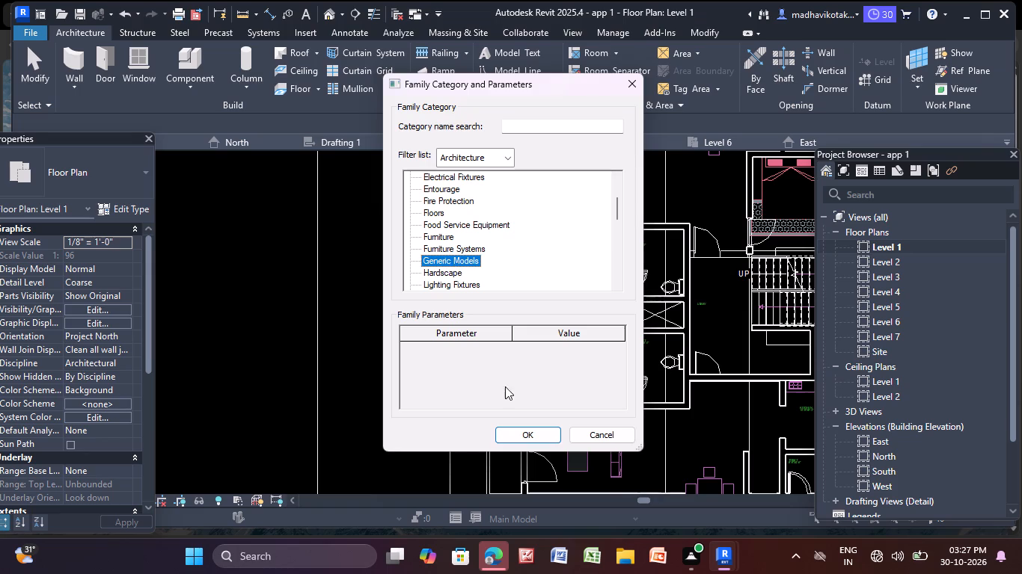
click(517, 434)
click(522, 298)
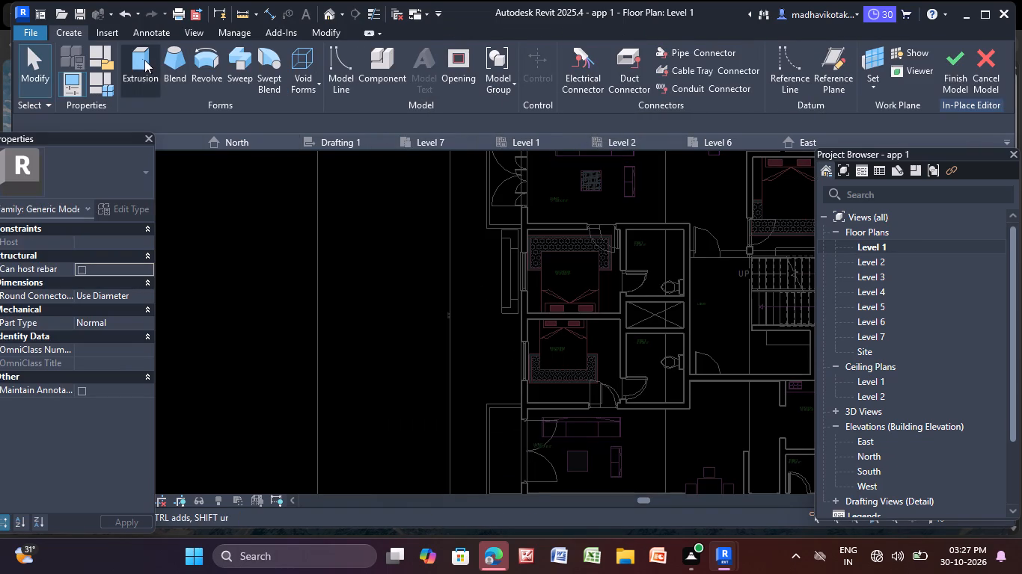
click(141, 58)
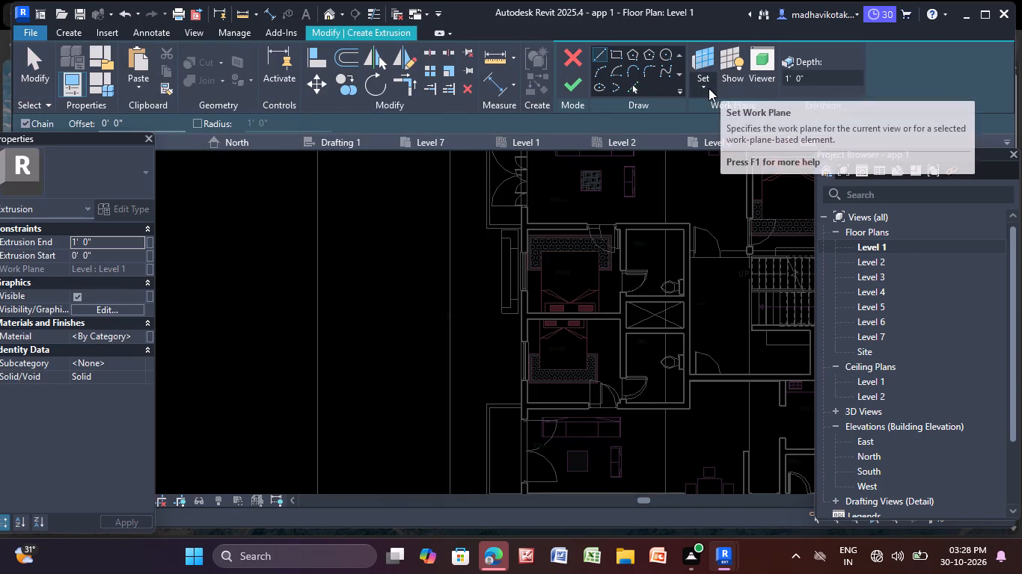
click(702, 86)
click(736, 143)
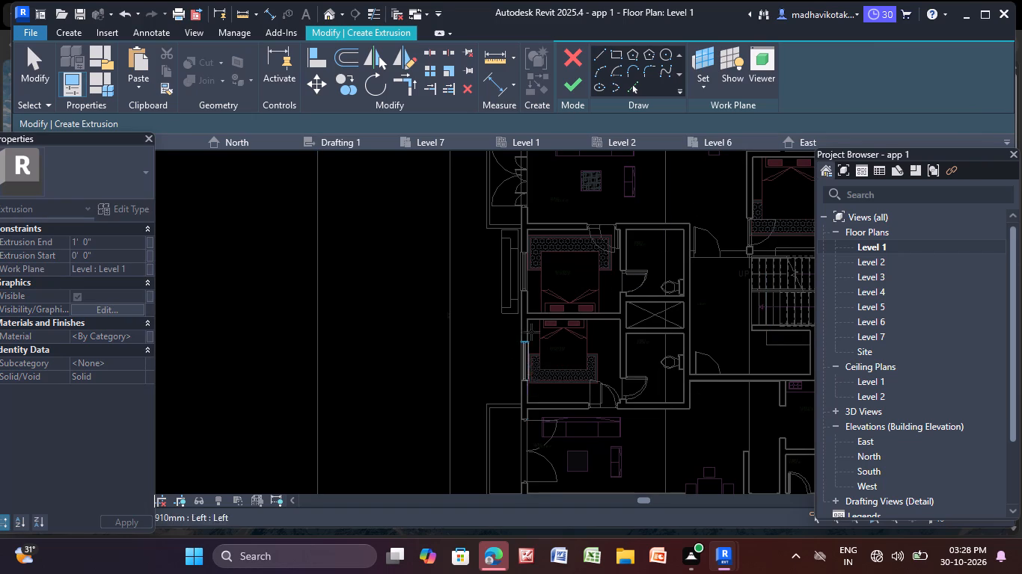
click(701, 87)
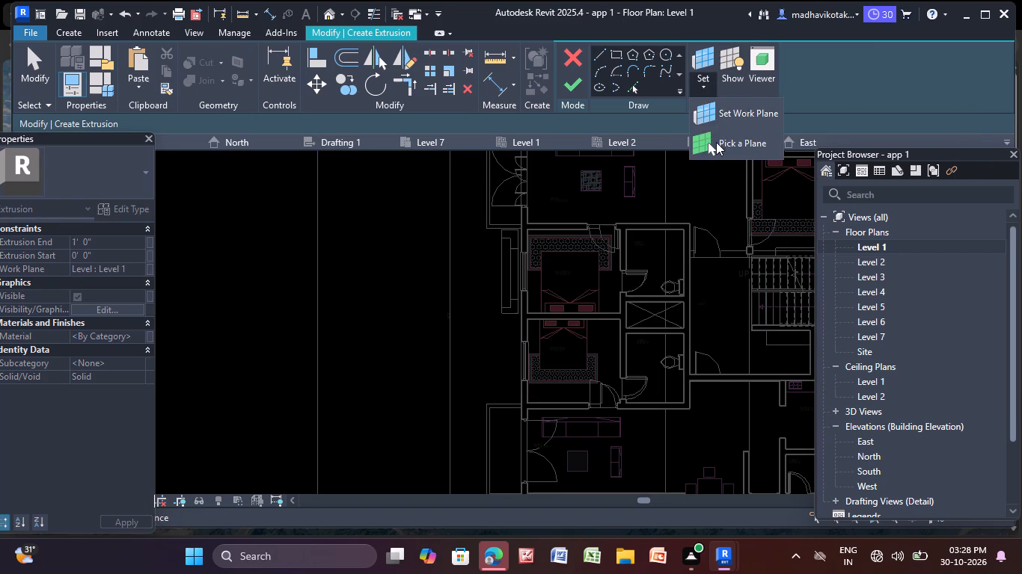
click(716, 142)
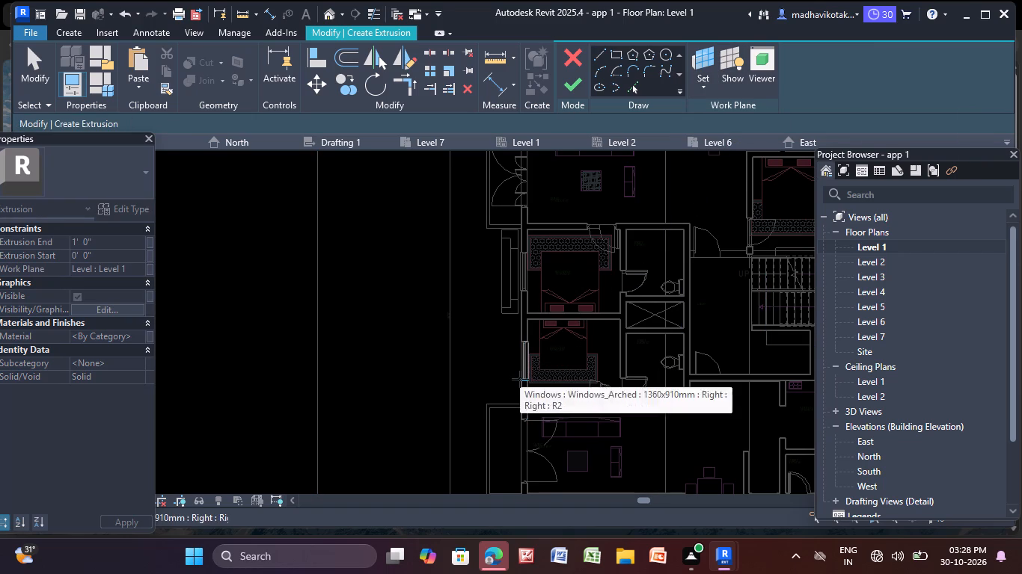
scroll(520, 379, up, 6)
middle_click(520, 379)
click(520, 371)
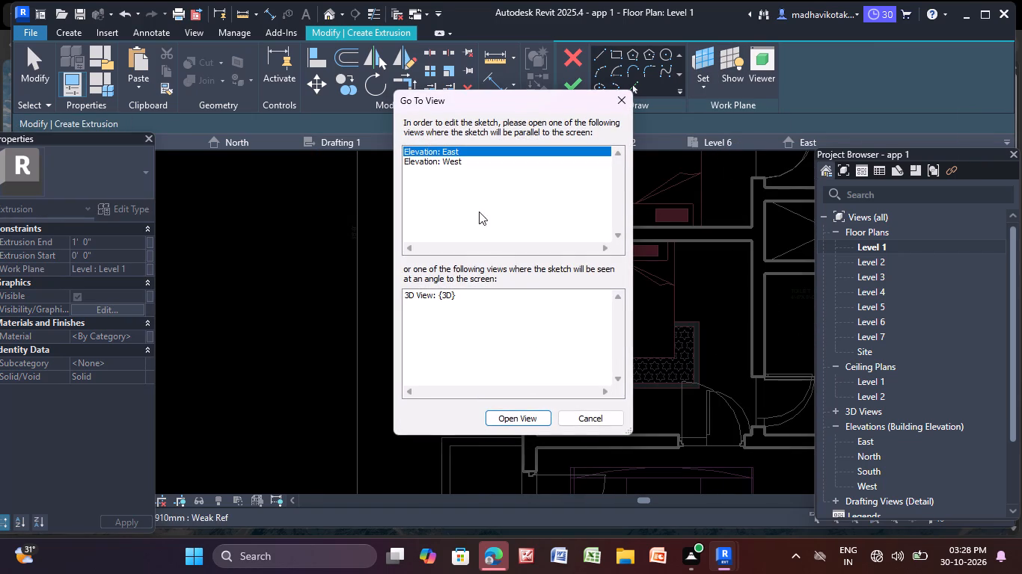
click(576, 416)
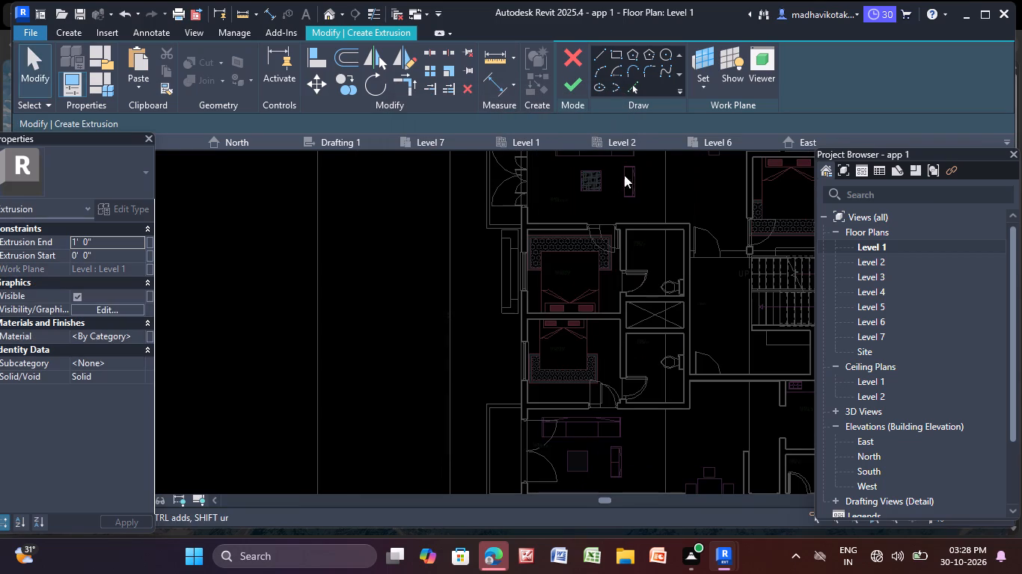
Sketch a rectangle about 2'-0" by 7'-6" outside the wall by the lower bedroom's window, and finish the 1'-0" extrusion and in-place model.
click(613, 51)
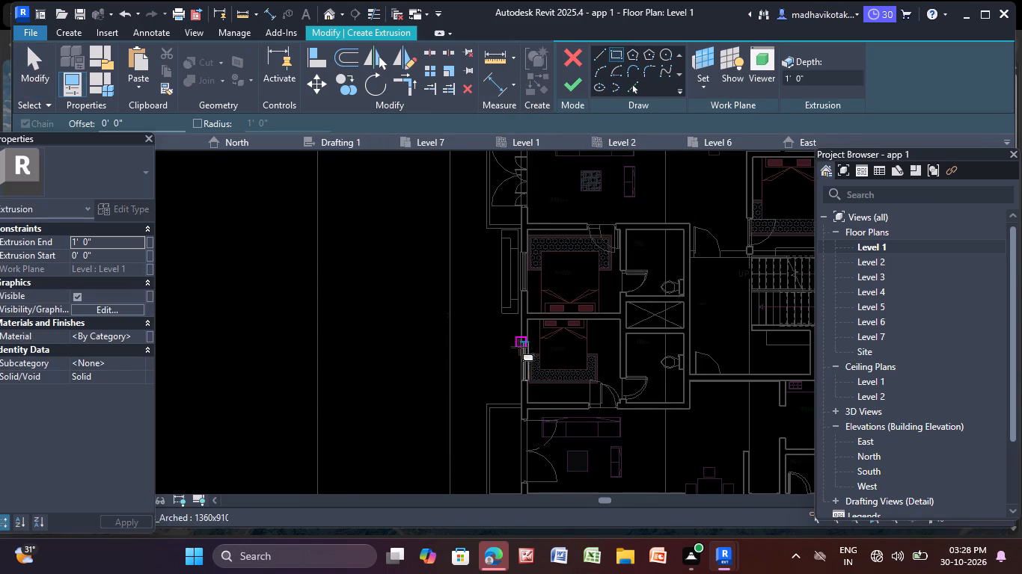
scroll(519, 347, up, 8)
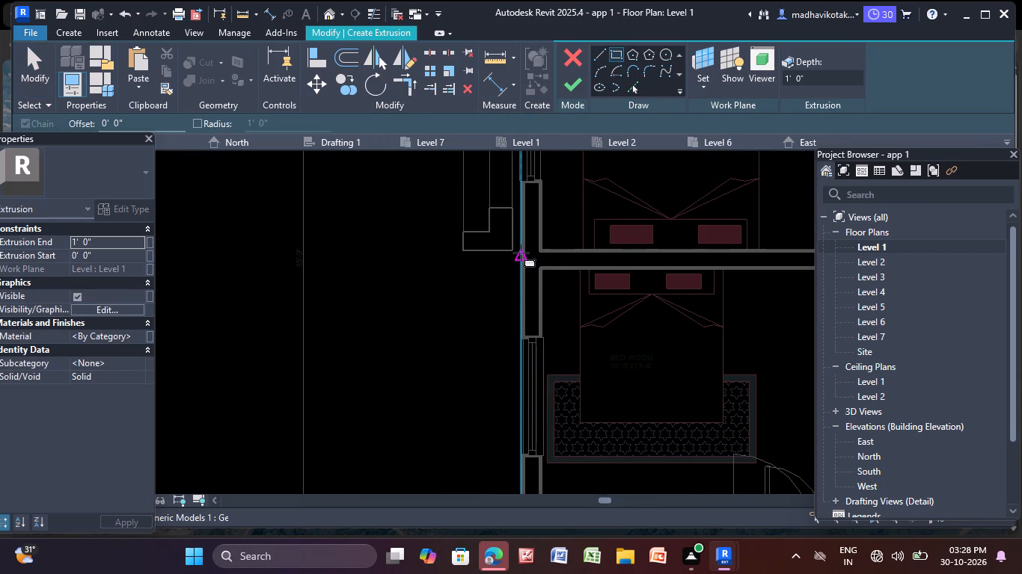
click(521, 253)
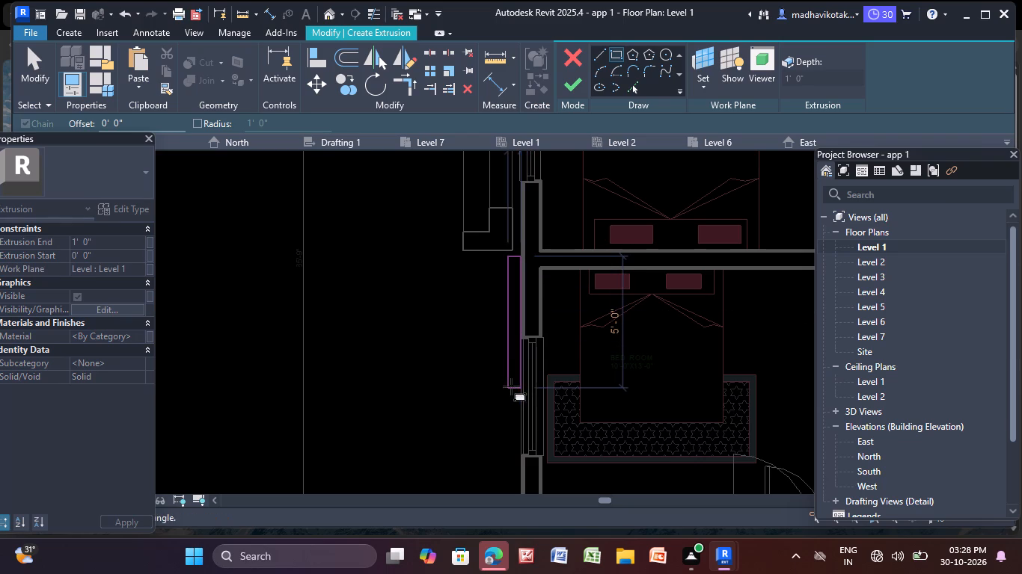
click(464, 457)
click(576, 89)
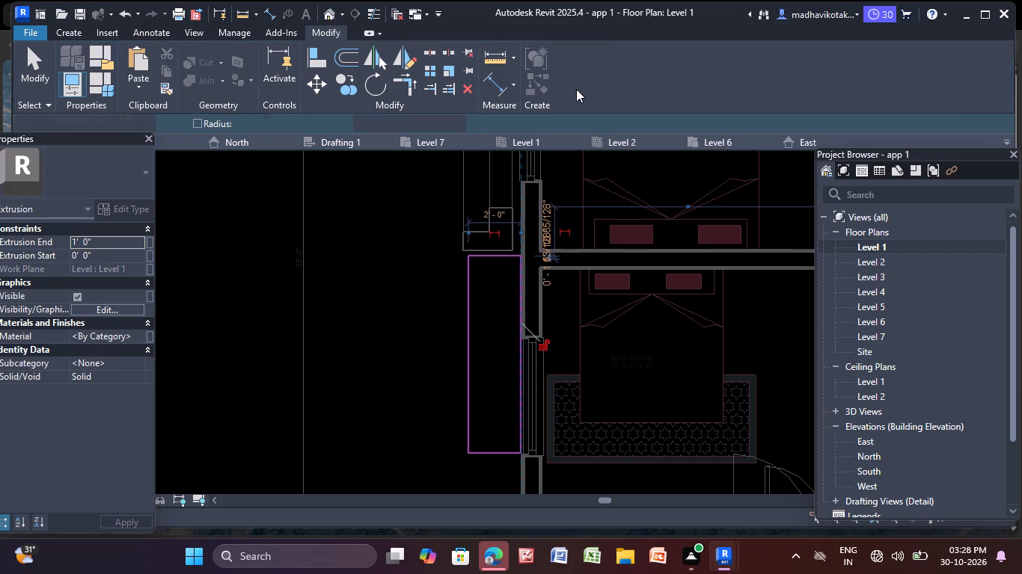
click(917, 60)
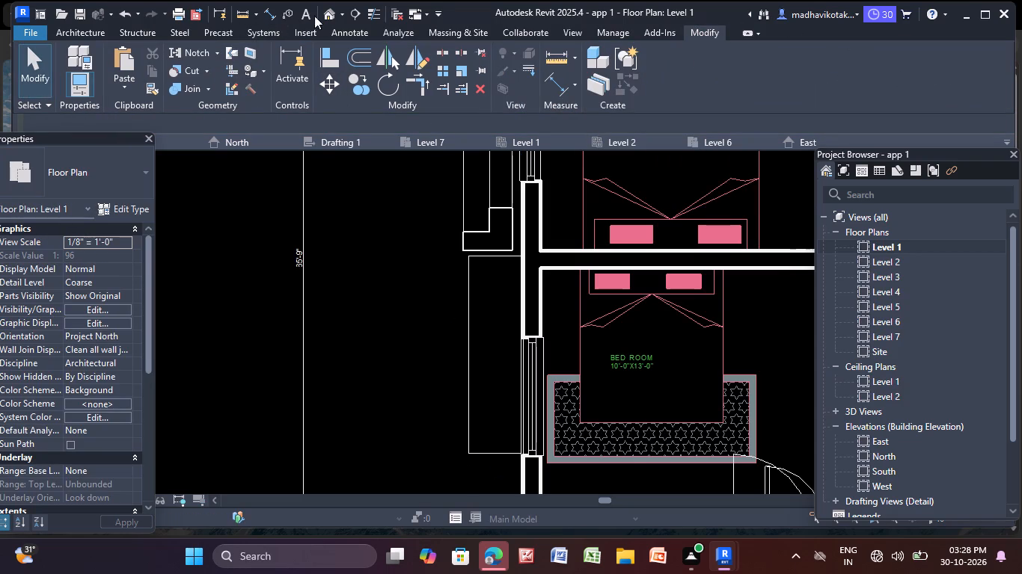
In the 3D view, widen the new ground-level block by extending its free end towards the neighbouring double door.
click(329, 13)
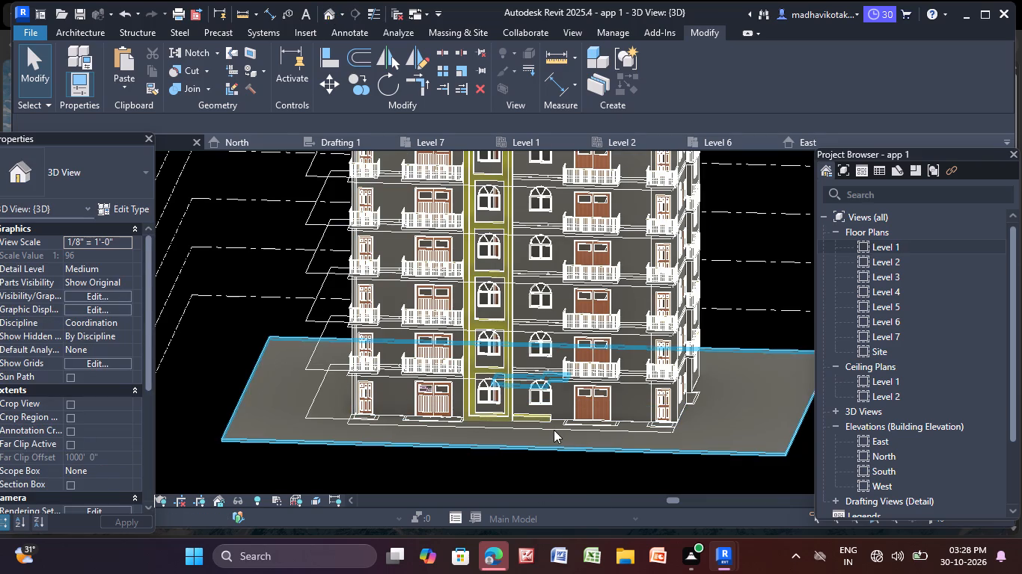
shift+middle_drag(536, 433, 502, 460)
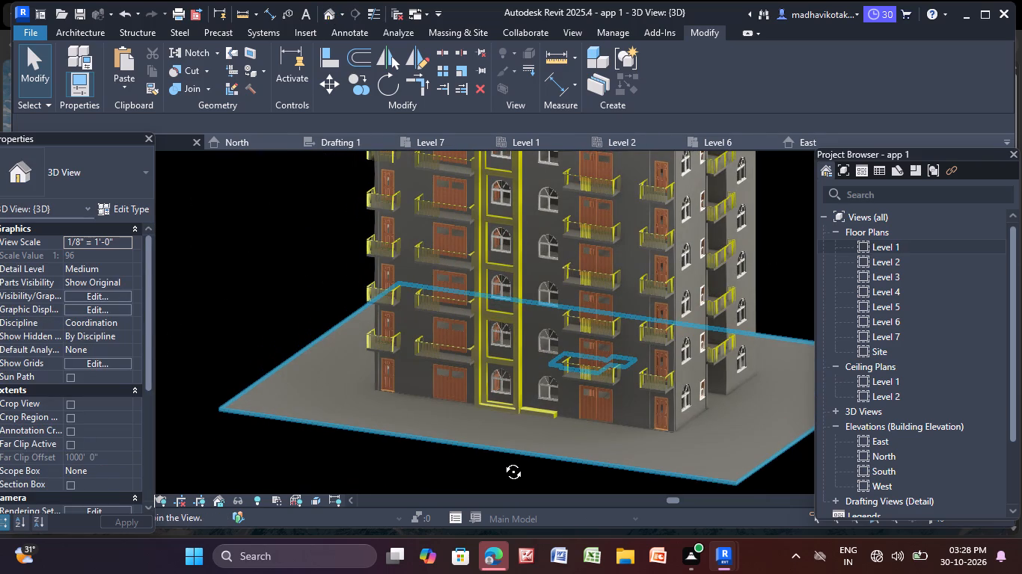
shift+middle_drag(502, 460, 452, 458)
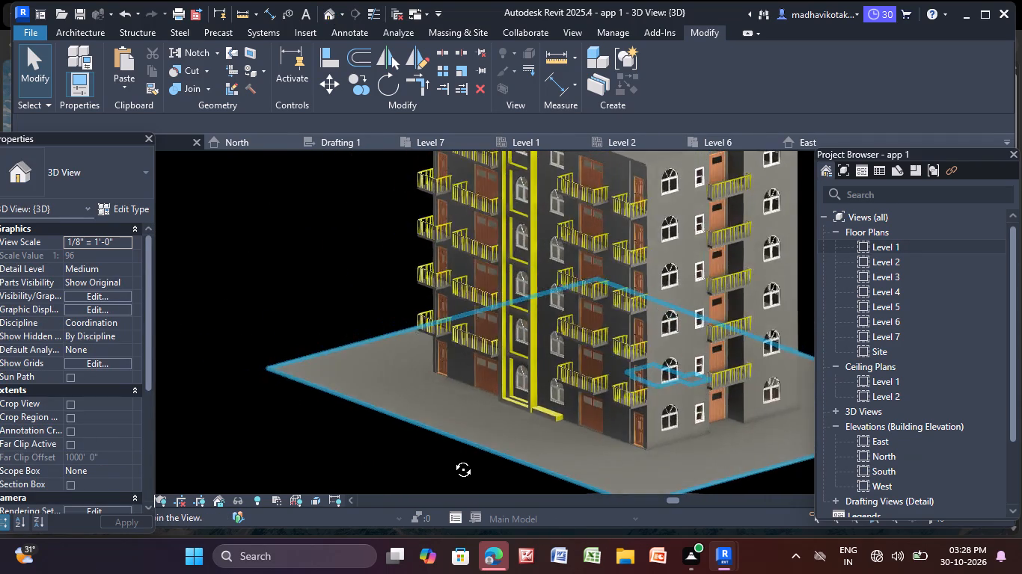
shift+middle_drag(452, 458, 557, 448)
scroll(548, 419, up, 2)
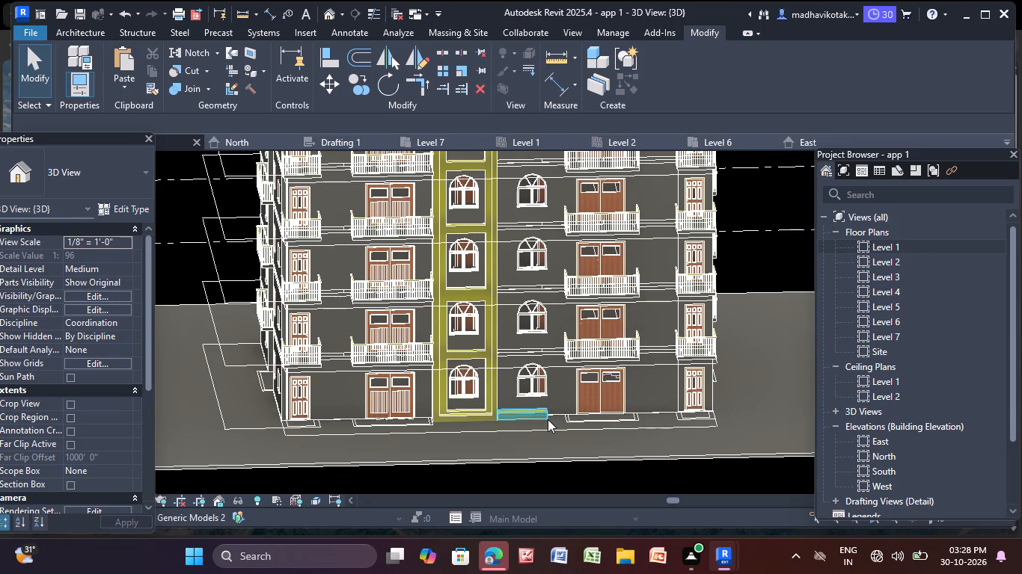
scroll(582, 488, up, 1)
middle_drag(581, 465, 523, 522)
scroll(453, 464, up, 4)
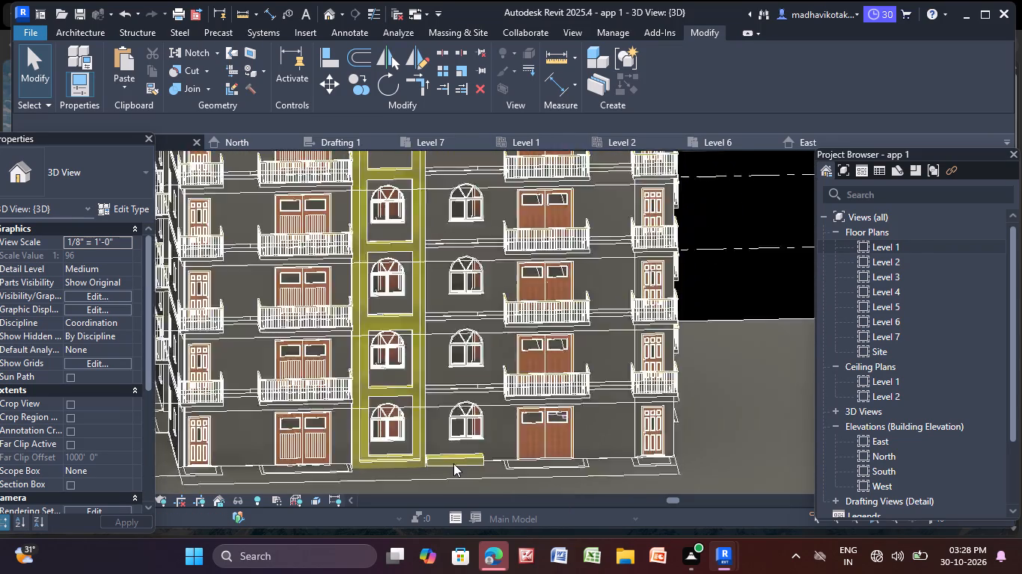
scroll(453, 463, up, 4)
click(454, 463)
shift+middle_drag(505, 470, 472, 484)
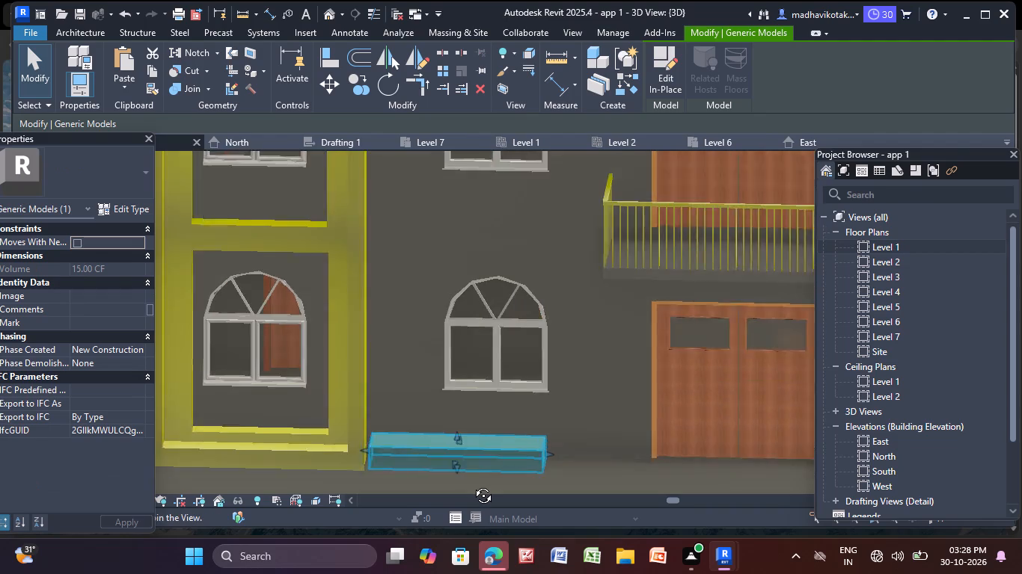
shift+middle_drag(472, 484, 474, 484)
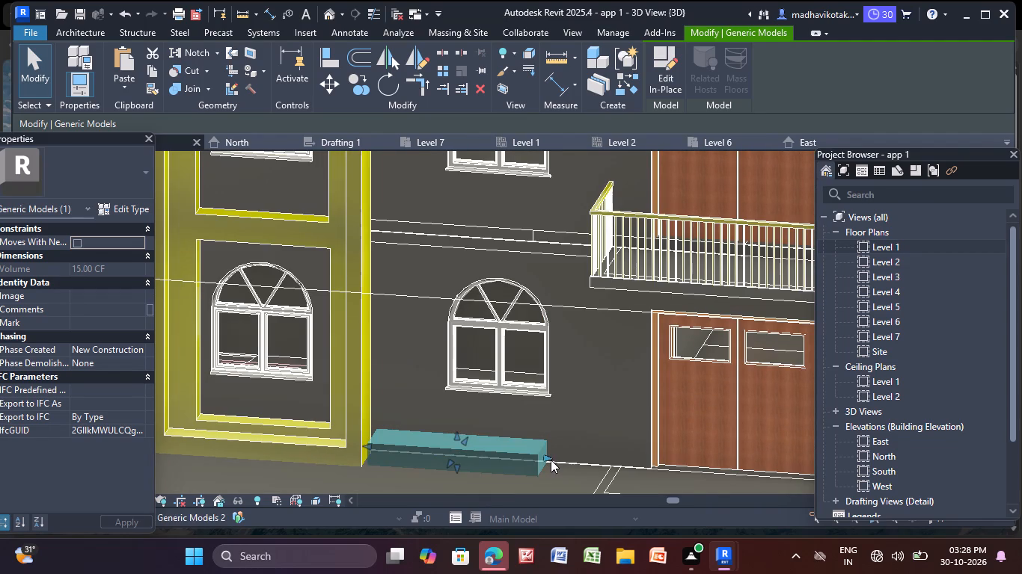
middle_drag(549, 460, 567, 457)
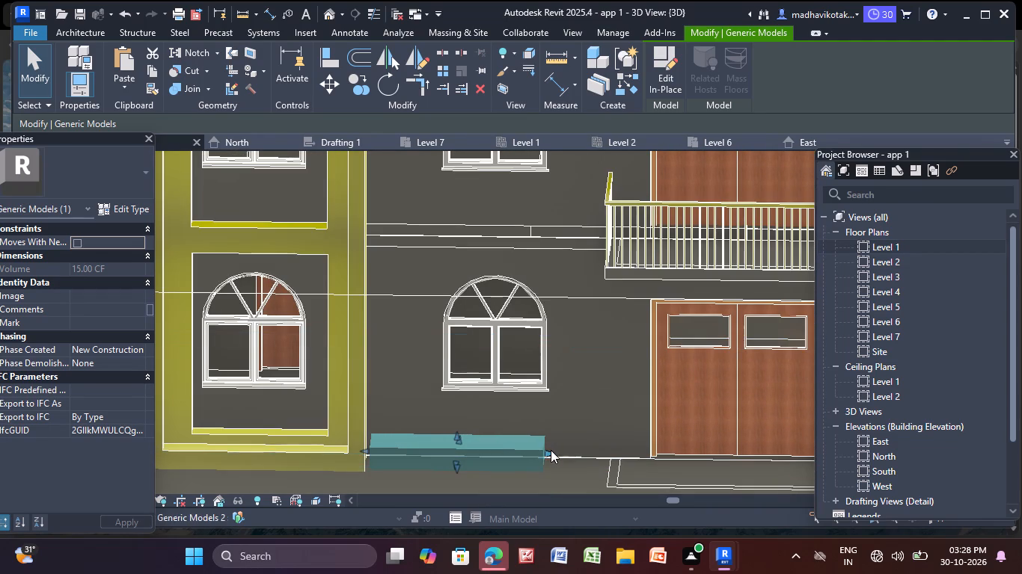
drag(546, 454, 599, 454)
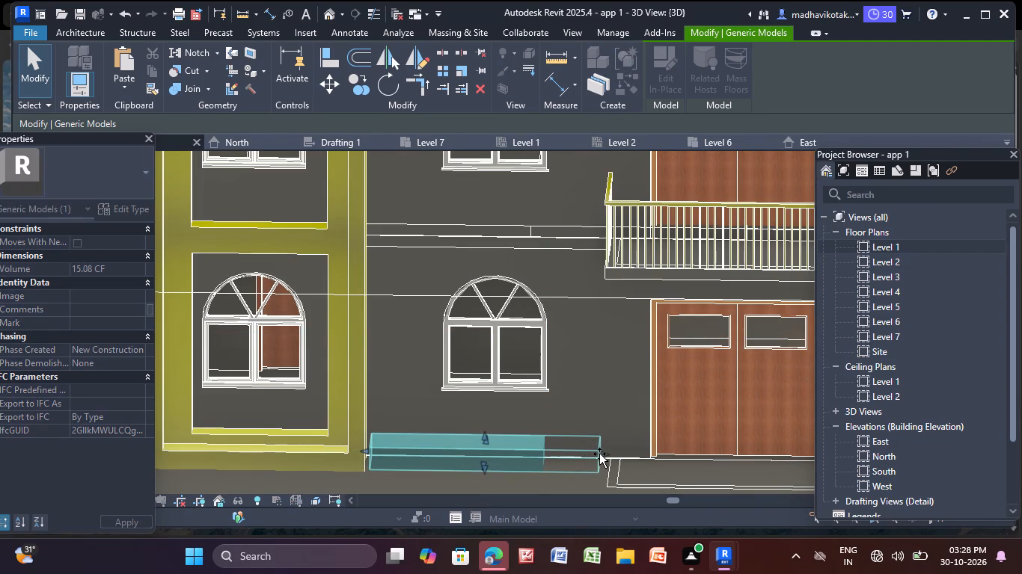
drag(599, 454, 600, 454)
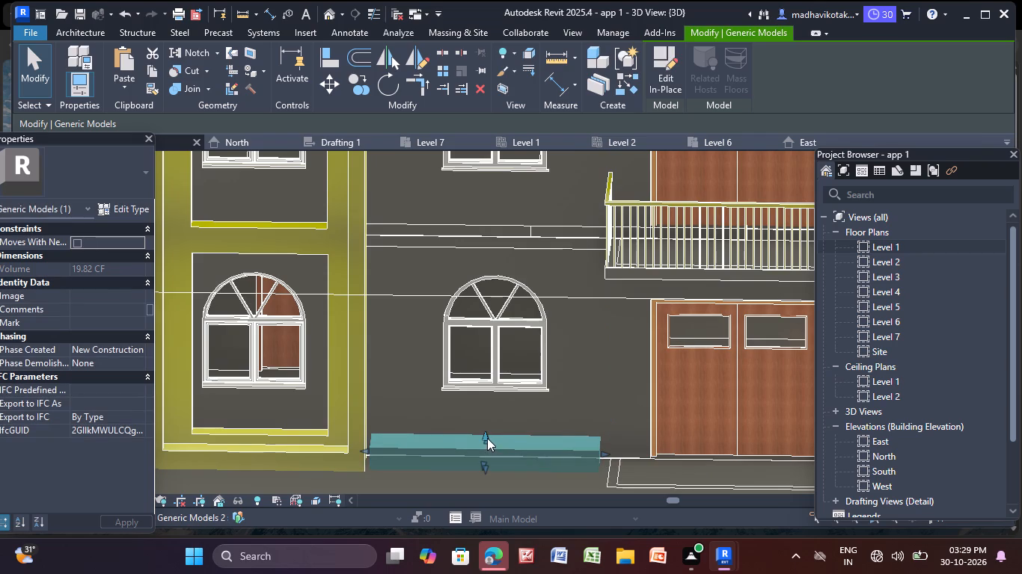
Extend the block's opposite end to meet the side of the existing yellow frame block.
scroll(355, 460, up, 4)
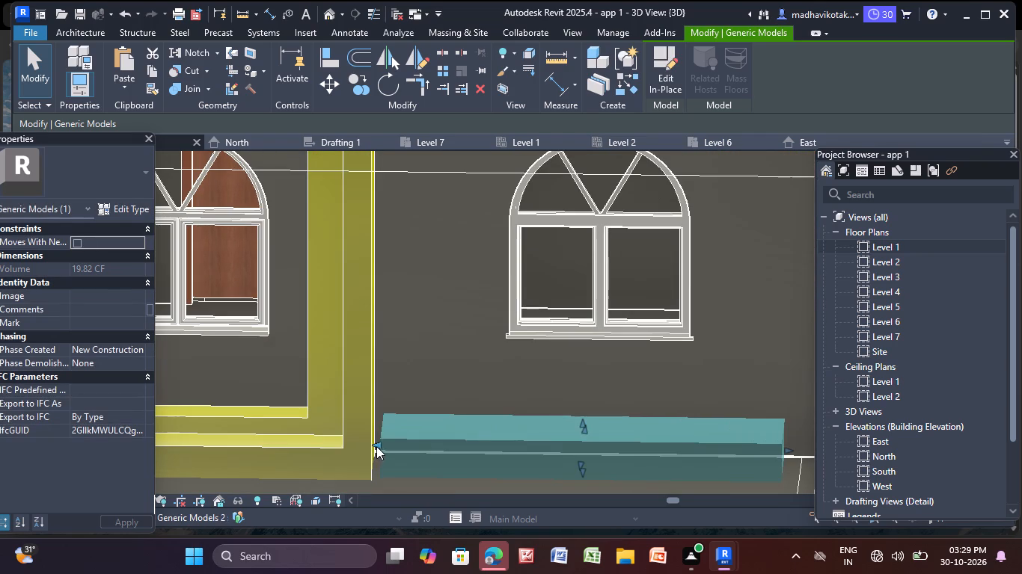
drag(378, 445, 366, 446)
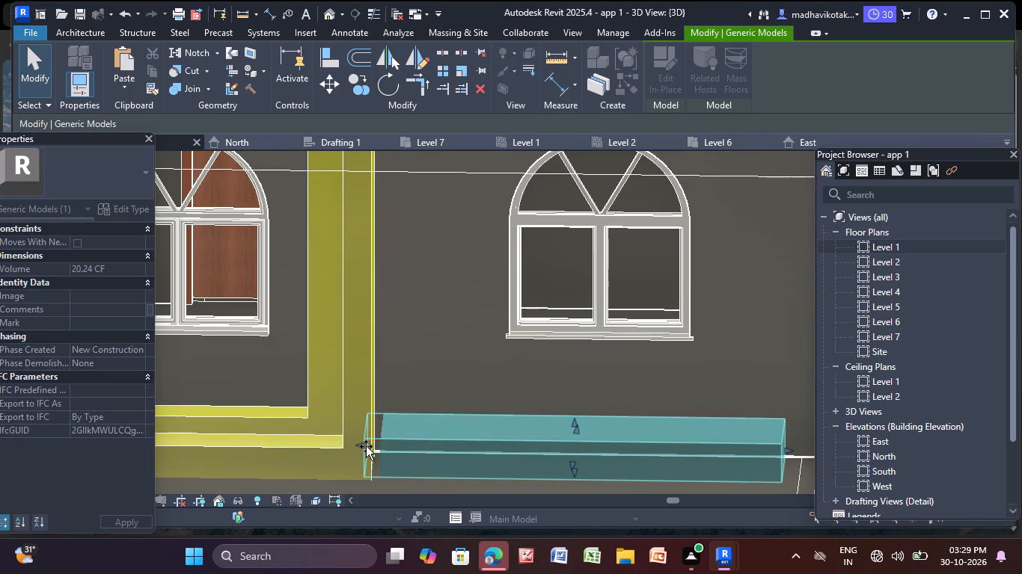
drag(366, 446, 370, 445)
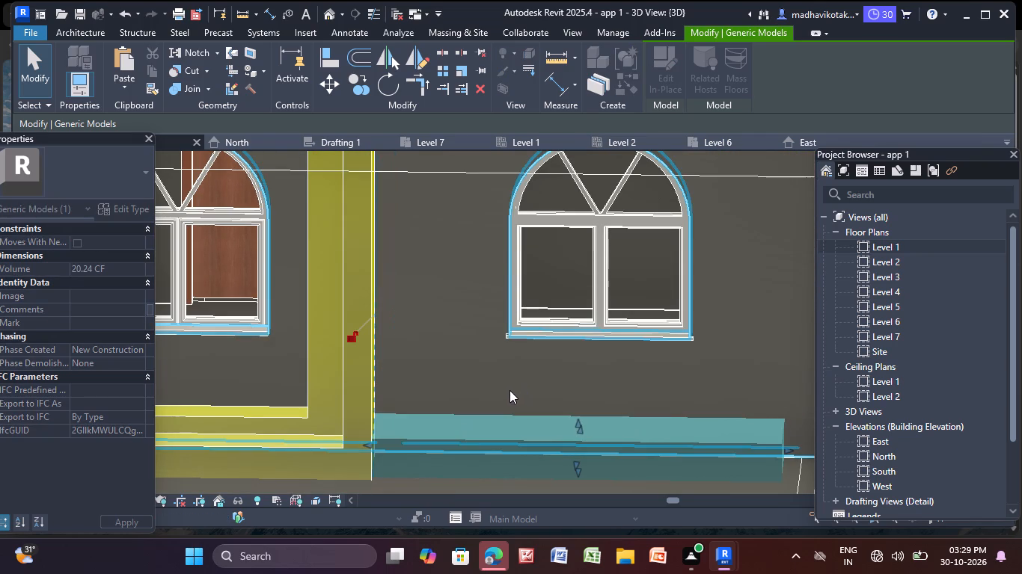
Stretch the new block's top face up the facade over the arched windows to the roof eave, level with the neighbouring yellow frame.
drag(575, 422, 542, 176)
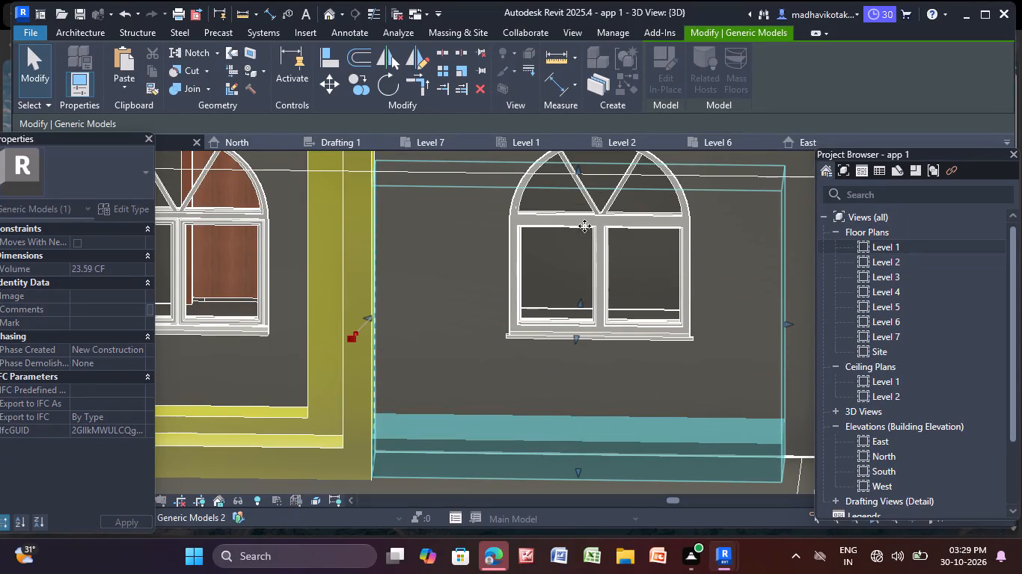
scroll(619, 273, down, 7)
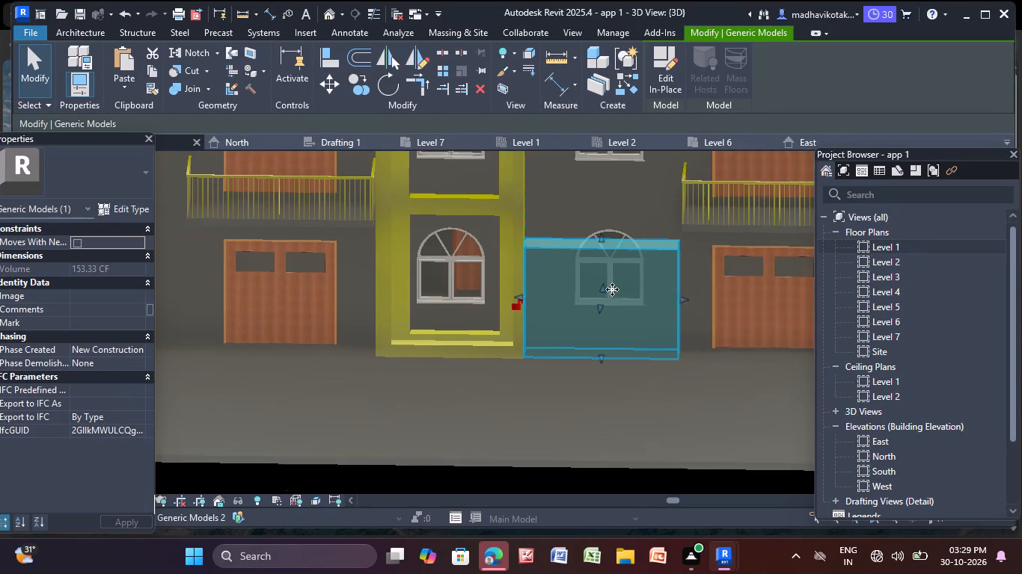
middle_drag(621, 297, 640, 410)
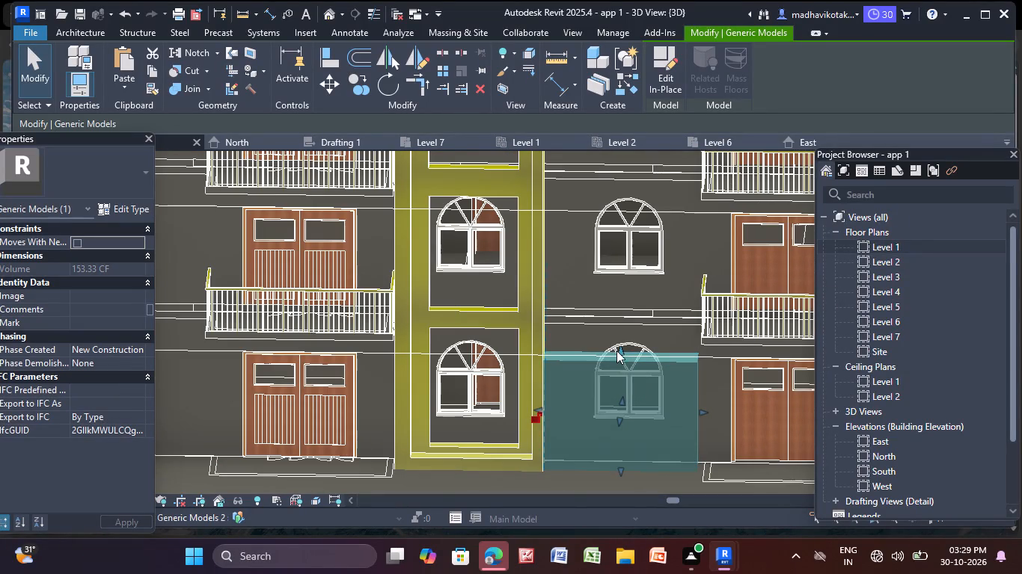
drag(620, 351, 680, 210)
scroll(675, 262, down, 4)
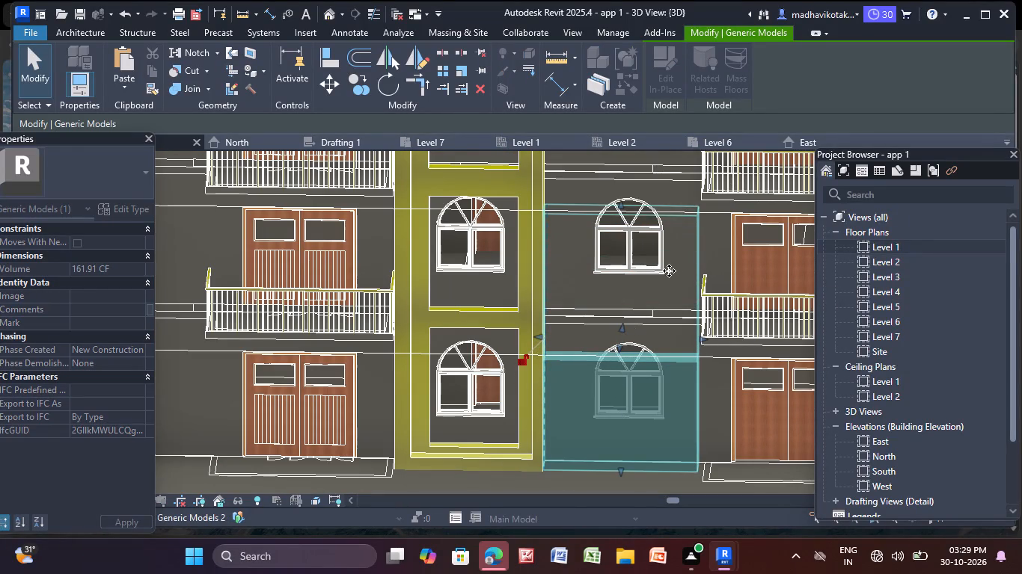
scroll(669, 271, down, 5)
middle_drag(658, 281, 614, 435)
scroll(613, 433, up, 4)
drag(601, 404, 602, 384)
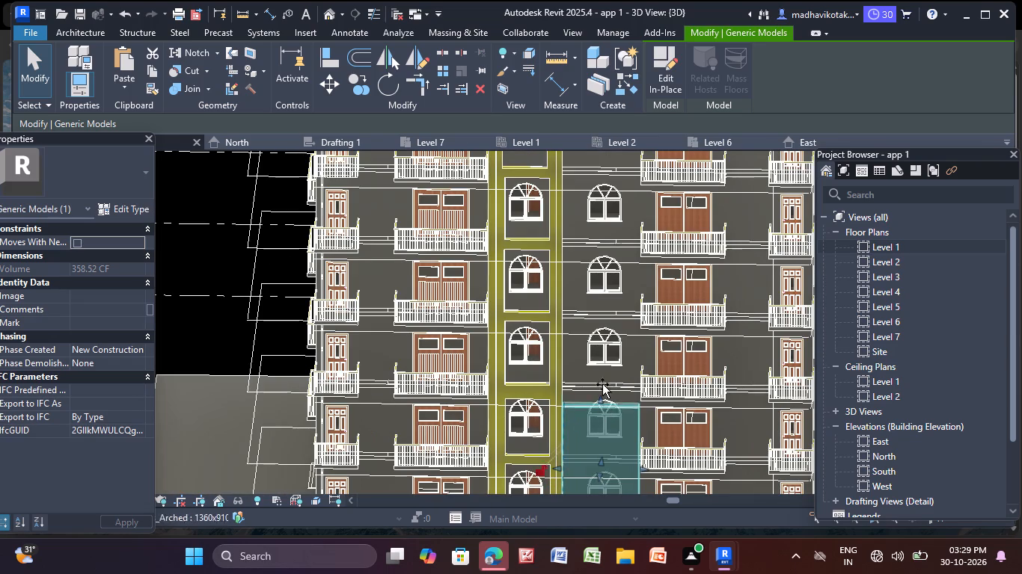
drag(602, 384, 628, 168)
scroll(611, 211, down, 3)
middle_drag(602, 220, 571, 380)
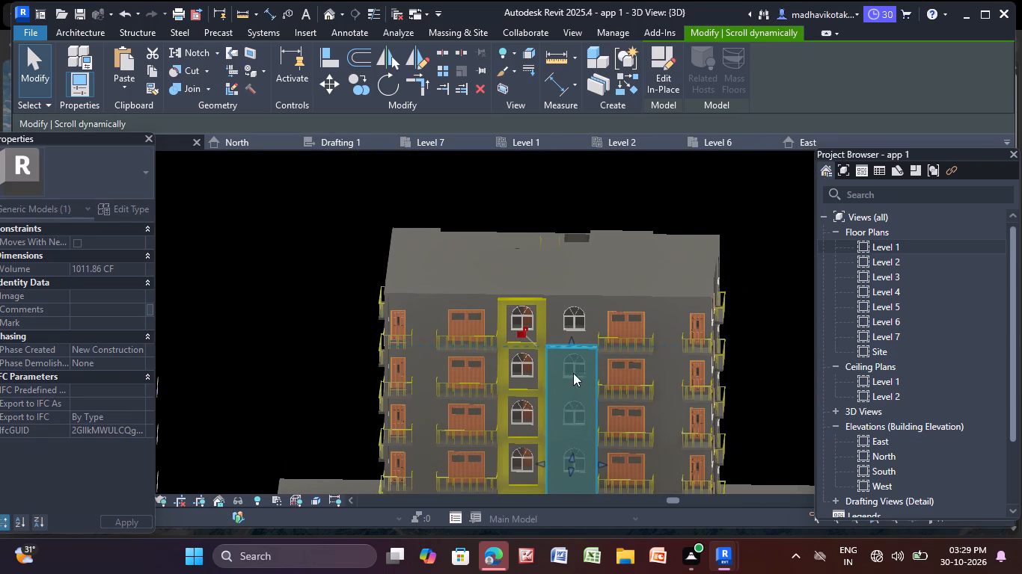
middle_drag(573, 373, 575, 324)
scroll(568, 319, up, 4)
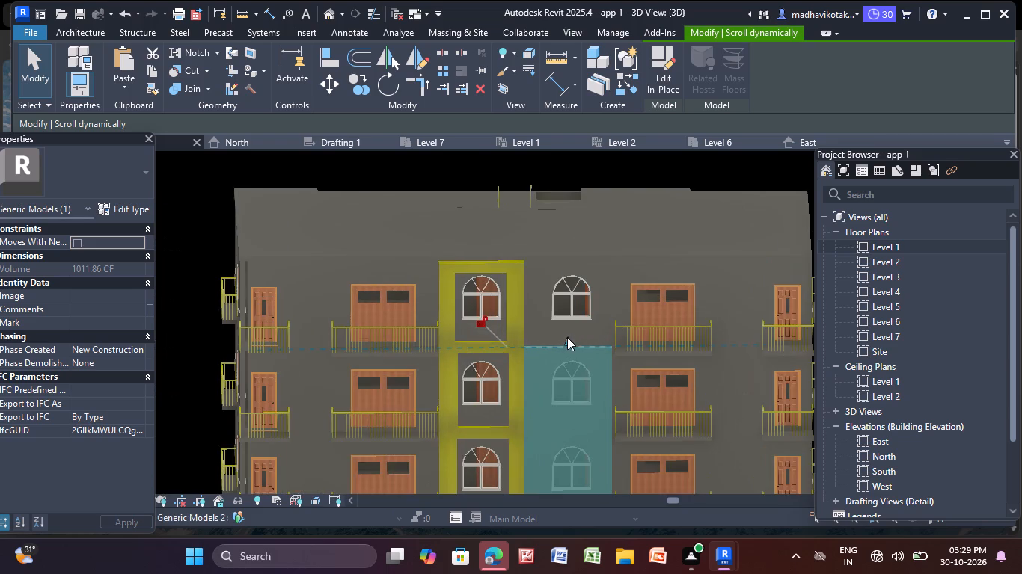
drag(567, 339, 569, 261)
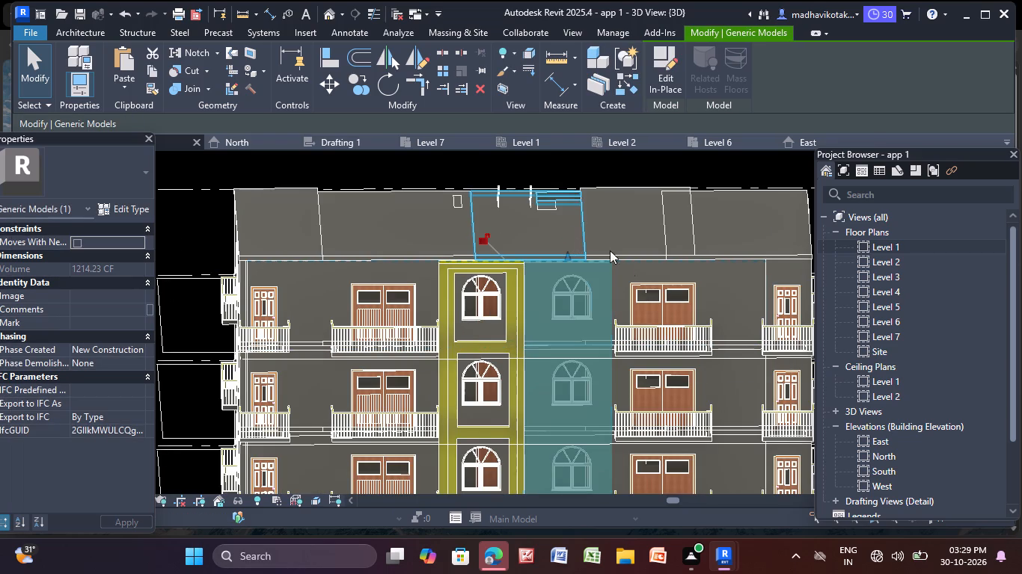
Widen the full-height block slightly by extending its free side up to the edge of the adjacent balcony slabs.
scroll(636, 291, down, 2)
shift+middle_drag(655, 408, 642, 419)
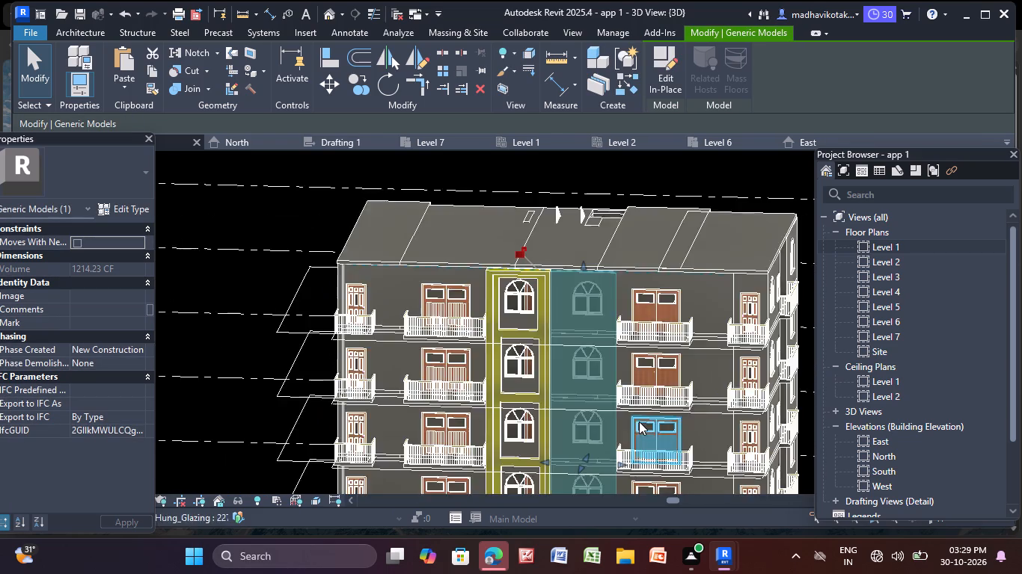
middle_drag(639, 422, 673, 392)
shift+middle_drag(616, 445, 605, 451)
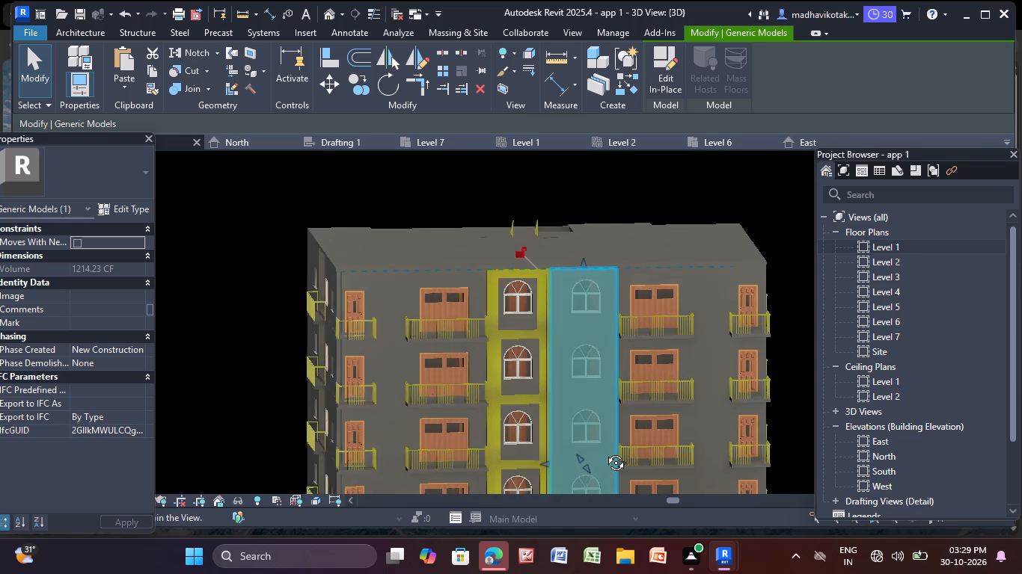
shift+middle_drag(605, 451, 600, 454)
shift+scroll(600, 454, down, 1)
scroll(600, 454, up, 2)
middle_drag(592, 445, 542, 335)
scroll(563, 381, up, 3)
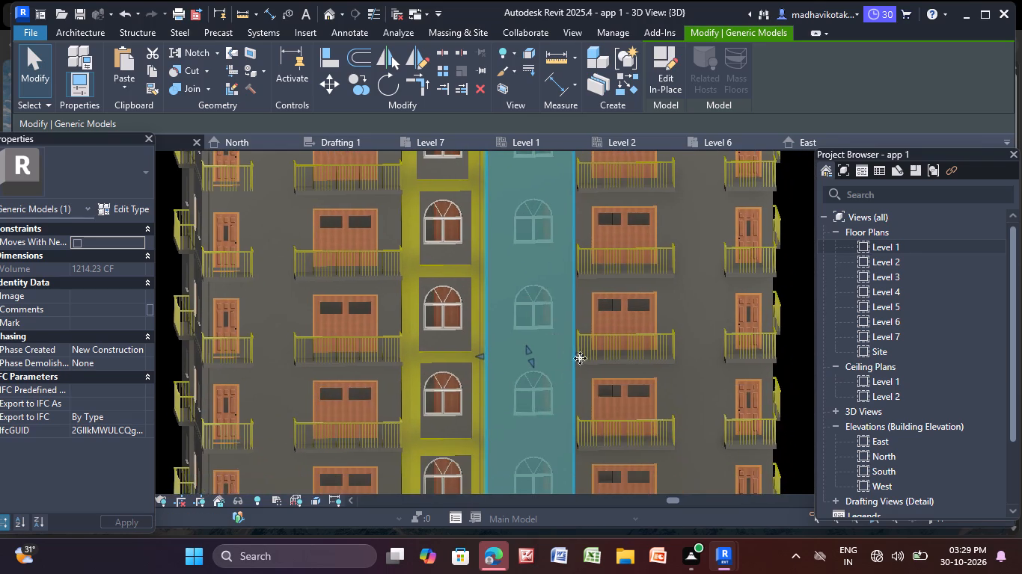
scroll(580, 358, up, 11)
scroll(544, 305, up, 5)
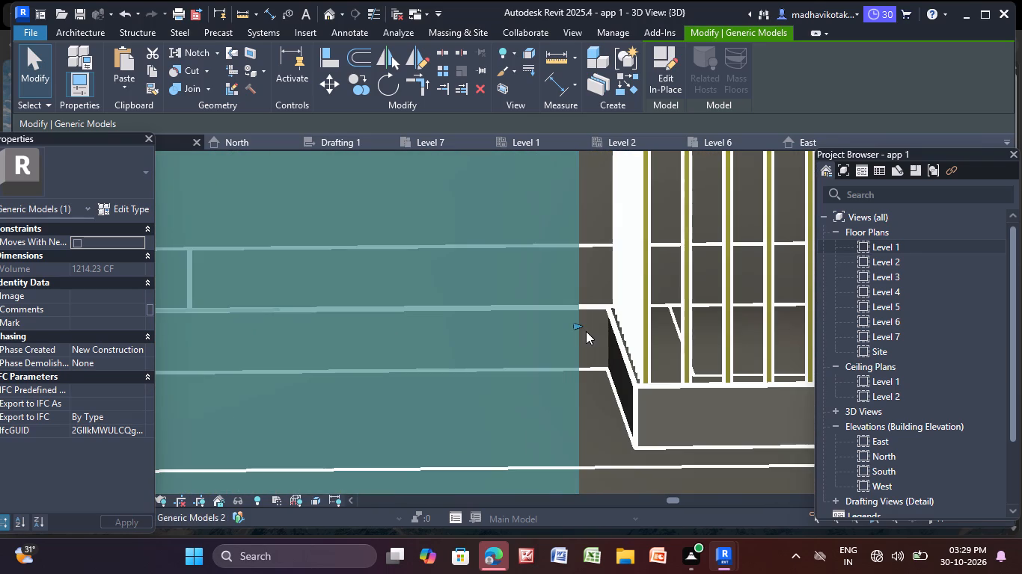
drag(575, 323, 593, 327)
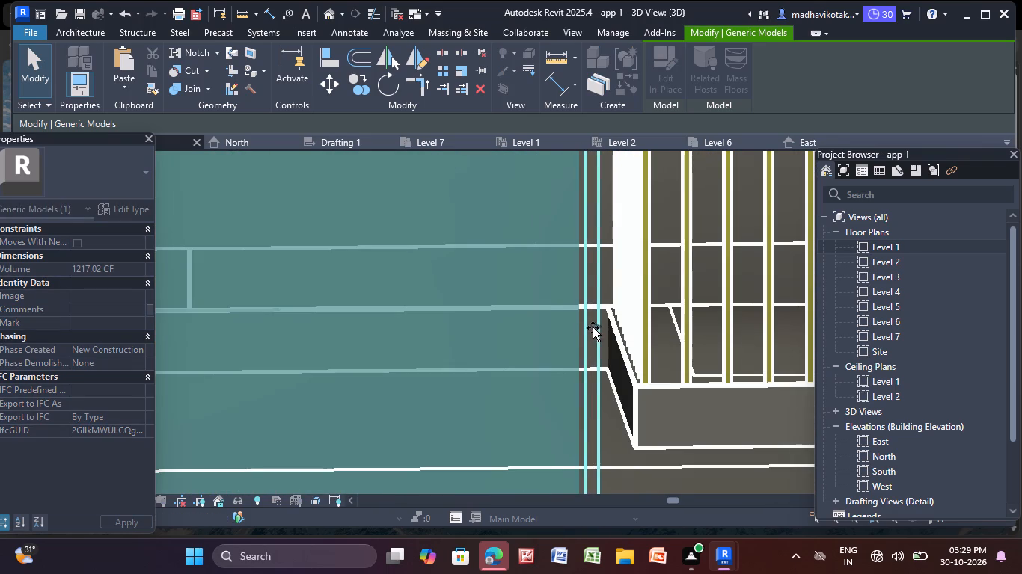
drag(593, 327, 599, 327)
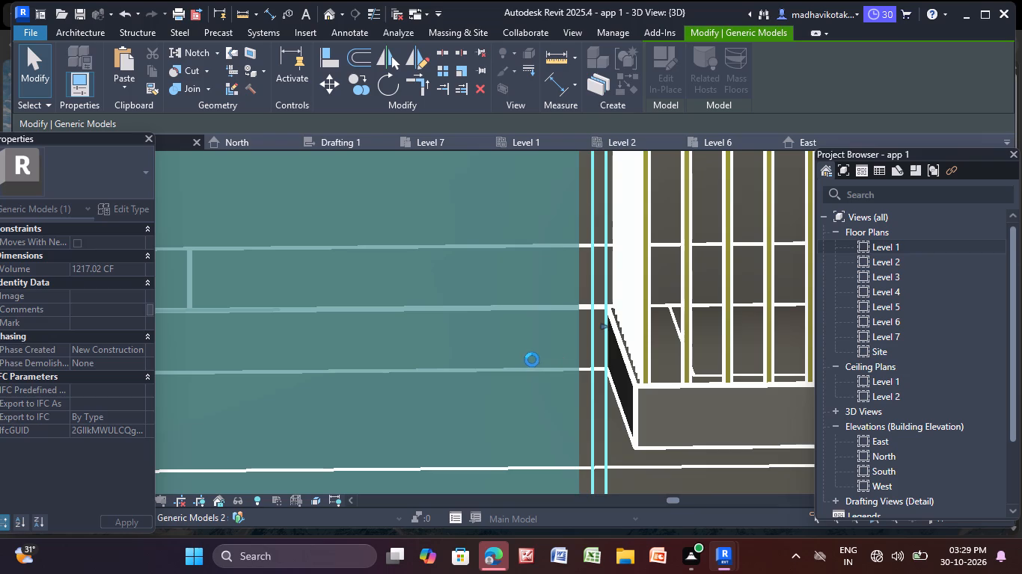
key(Escape)
key(Escape)
Edit the full-height block in place and begin a void extrusion with the block's front face as the work plane.
scroll(521, 360, down, 20)
scroll(501, 358, down, 3)
middle_drag(501, 358, 503, 307)
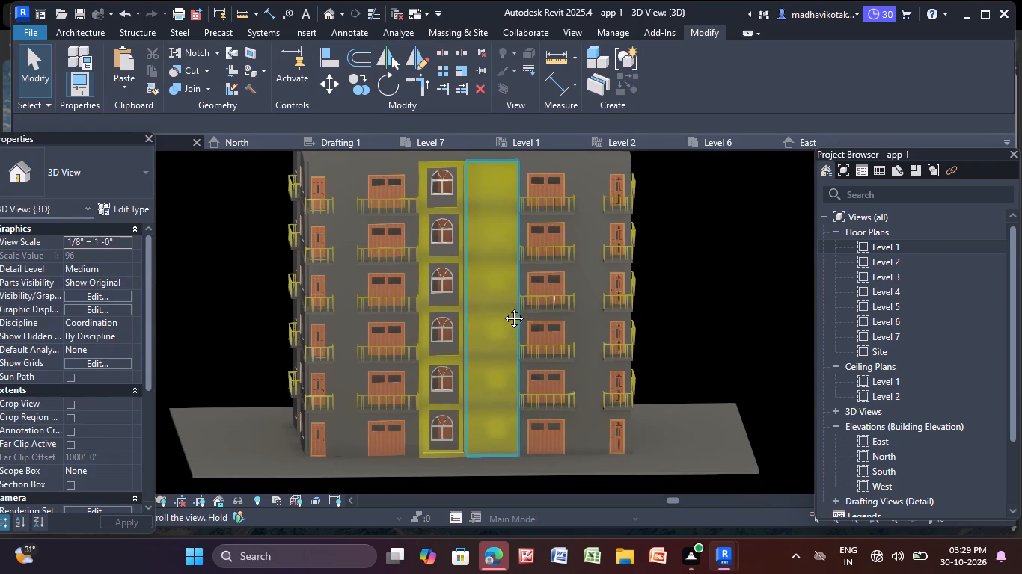
middle_drag(503, 307, 501, 306)
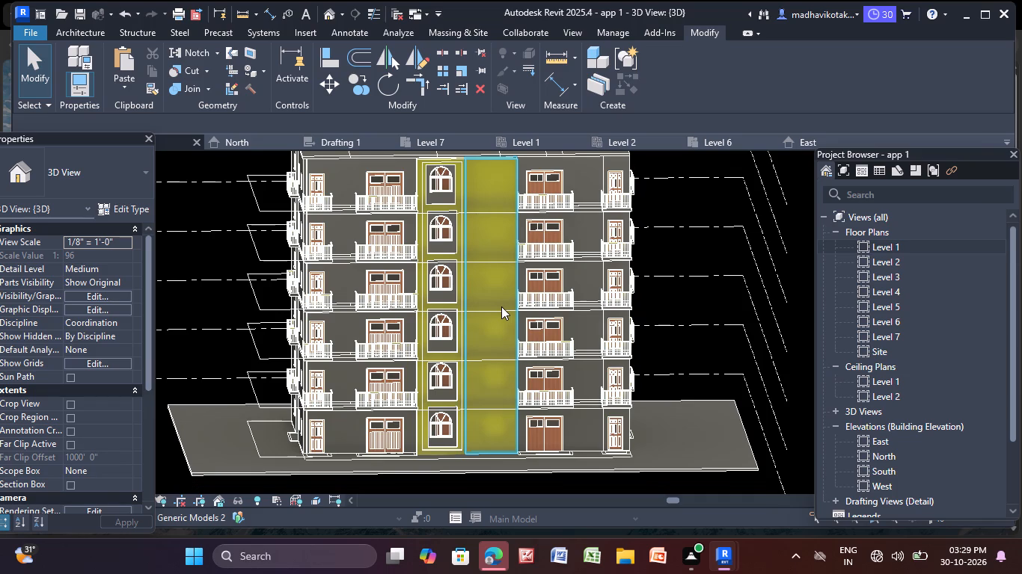
click(482, 267)
click(679, 60)
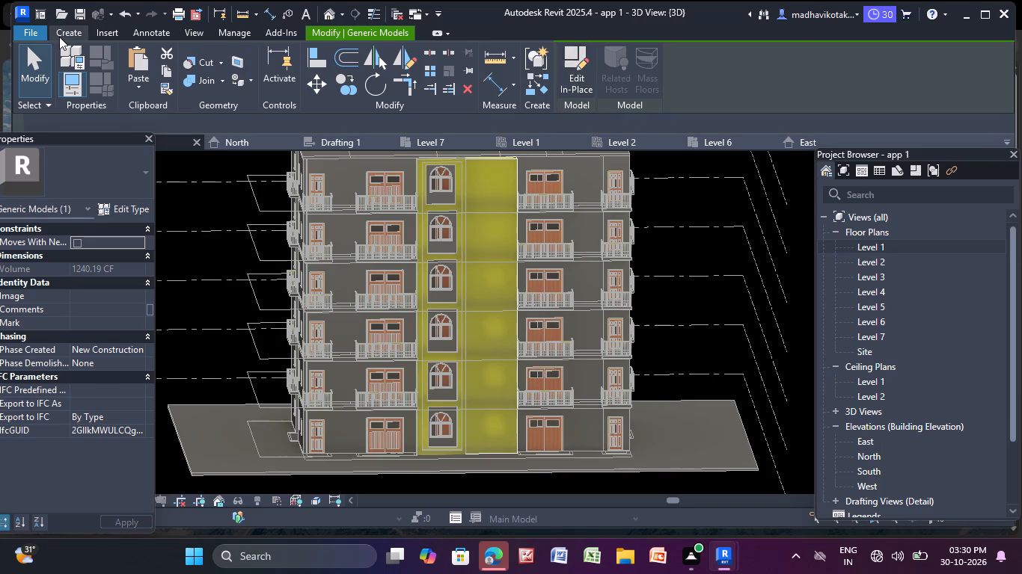
click(64, 34)
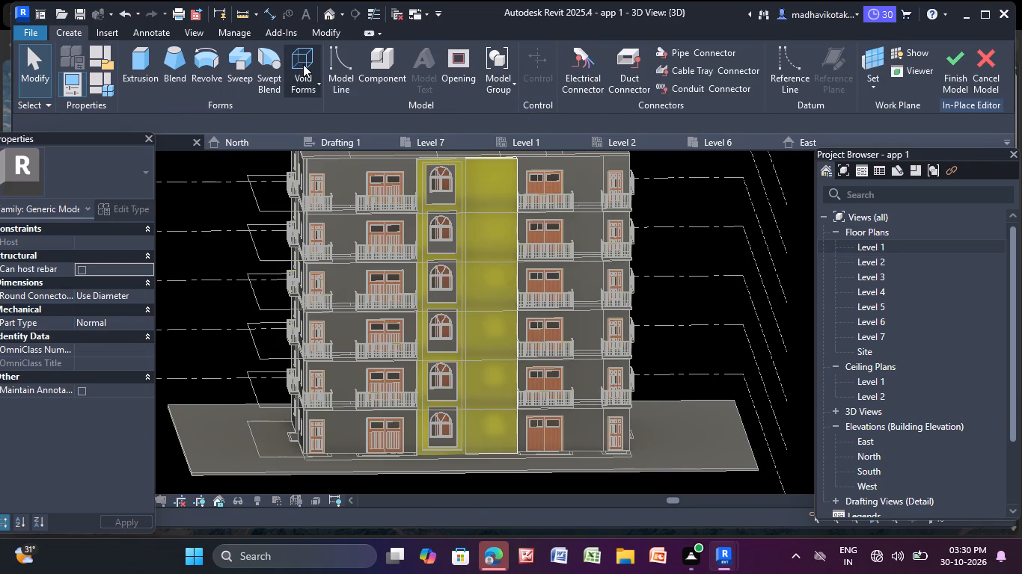
click(301, 64)
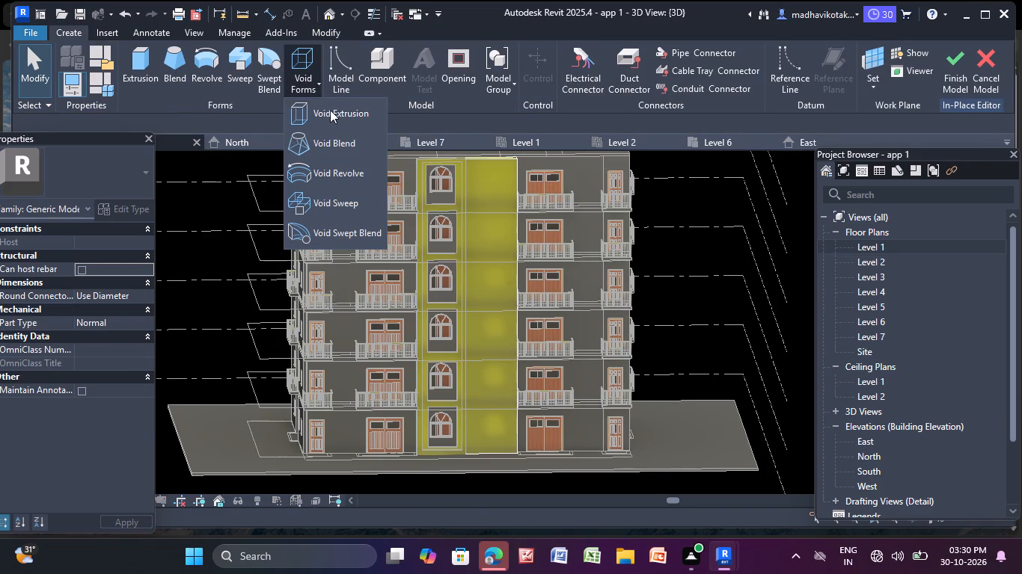
click(332, 107)
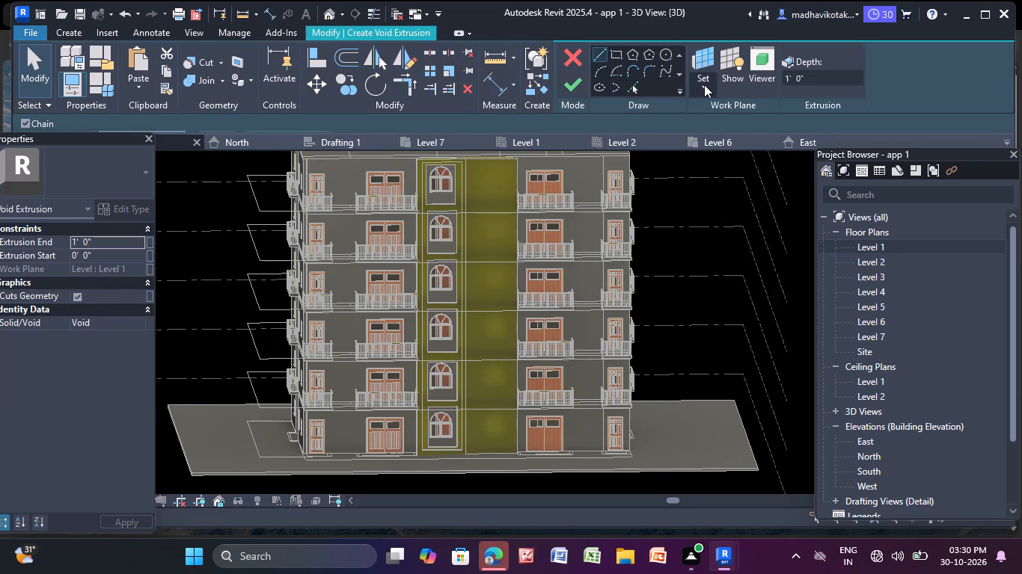
click(704, 84)
click(735, 145)
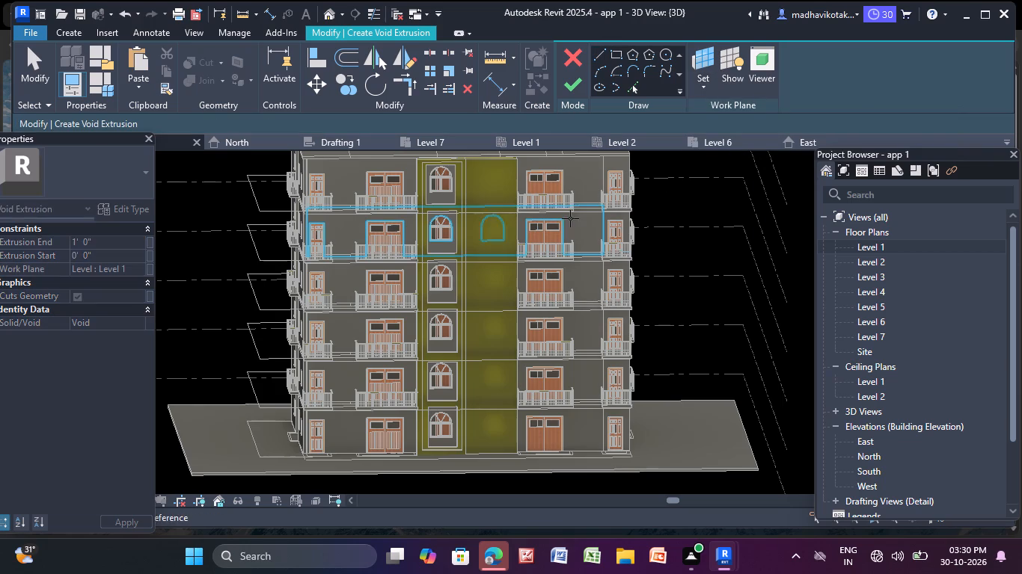
click(503, 188)
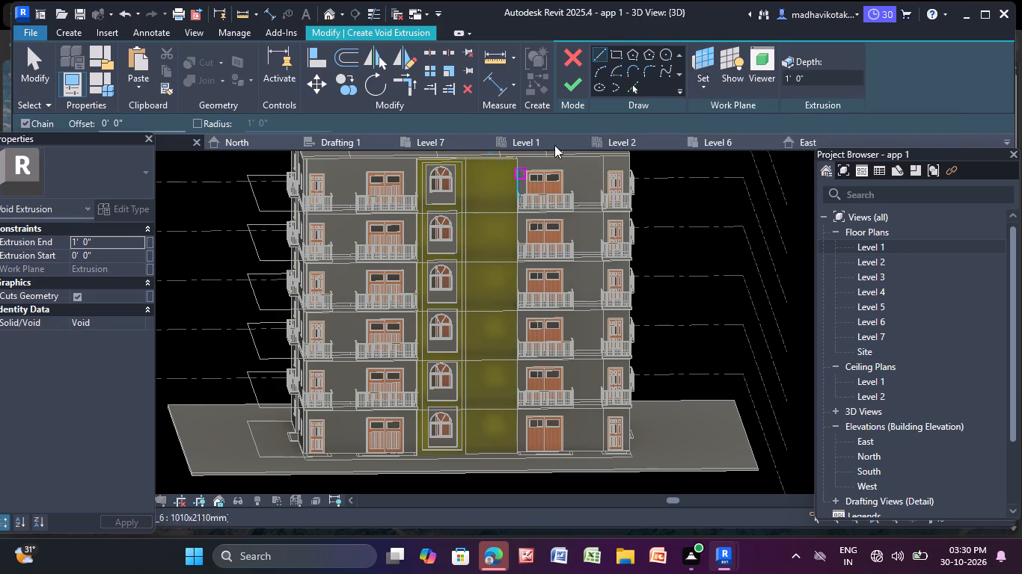
Sketch a tall void rectangle about 6'-2" by 58'-8" on the block's face, inset from its edges from eave to ground.
click(611, 54)
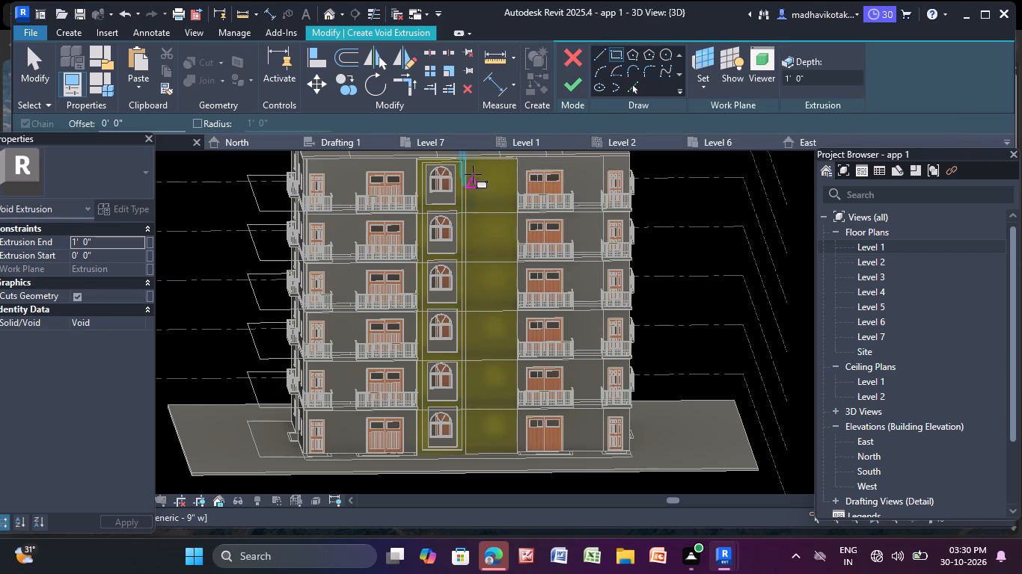
scroll(479, 167, up, 9)
middle_drag(476, 195, 461, 277)
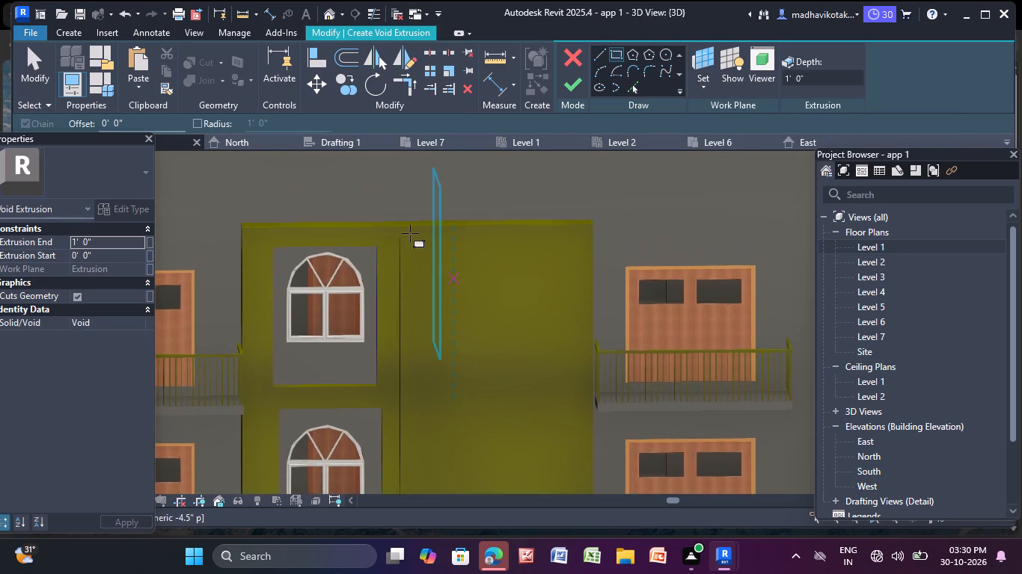
scroll(410, 233, up, 5)
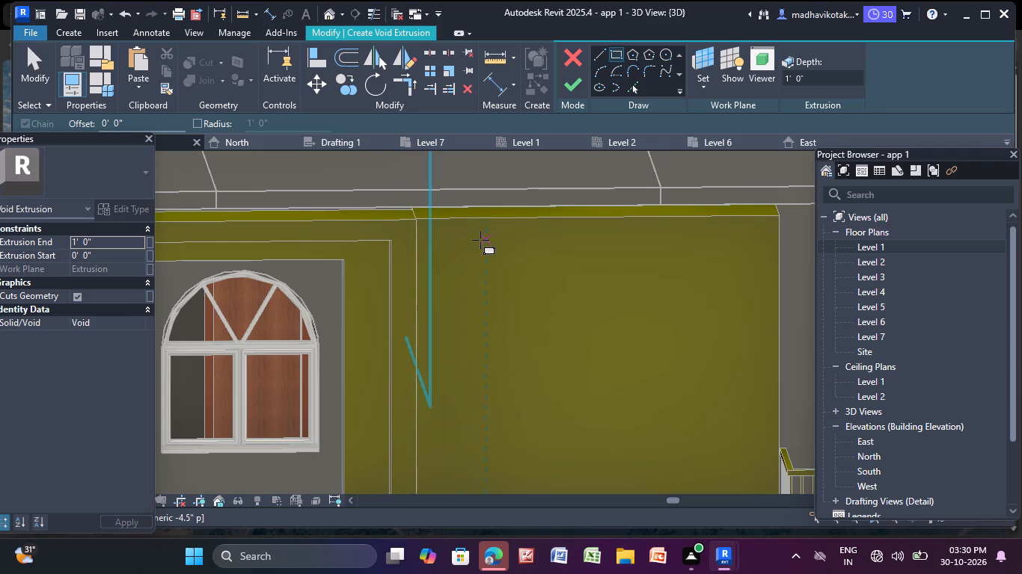
click(469, 240)
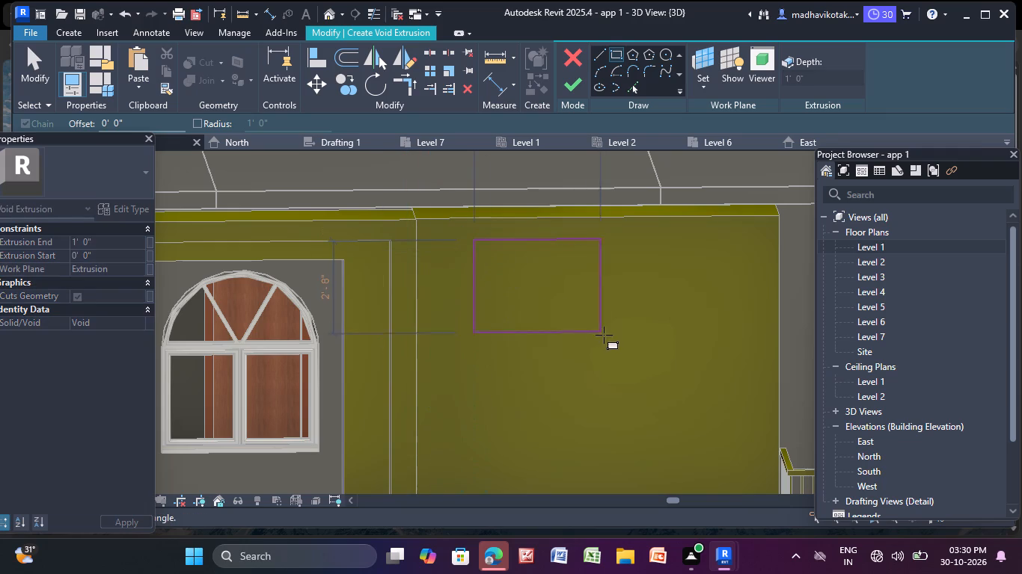
scroll(701, 442, down, 4)
middle_drag(702, 444, 685, 138)
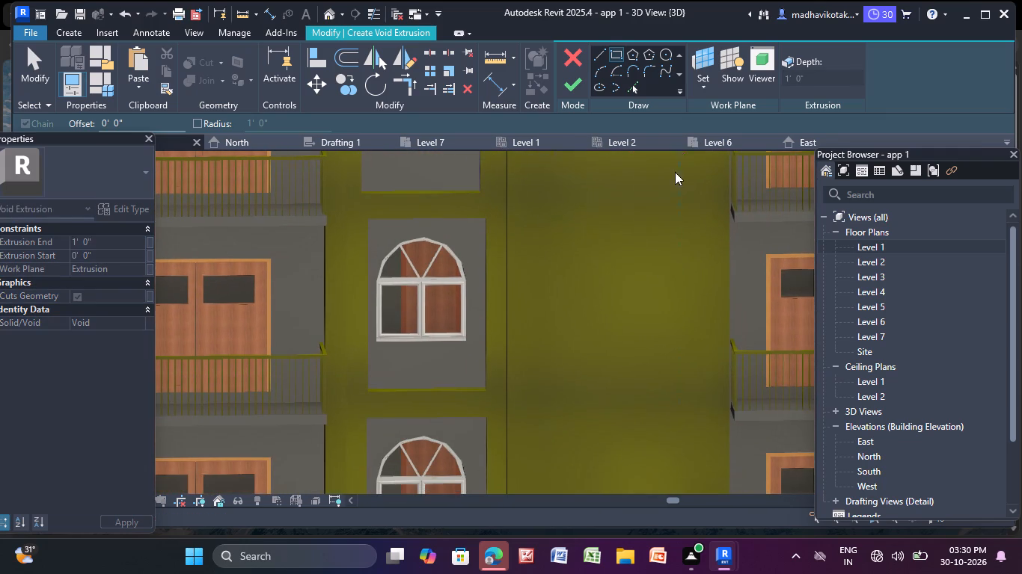
scroll(679, 432, down, 3)
middle_drag(680, 434, 607, 146)
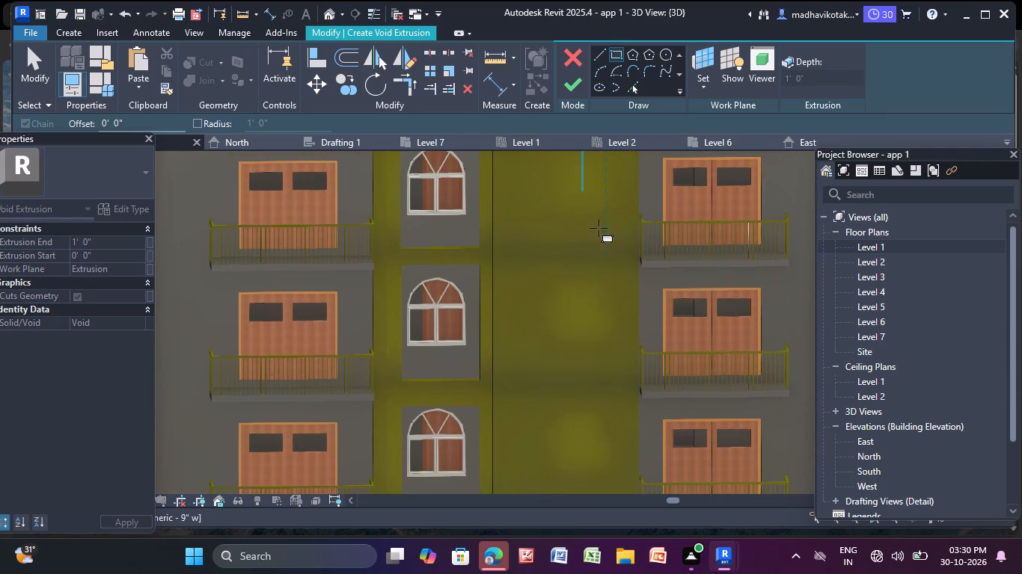
middle_drag(609, 419, 594, 380)
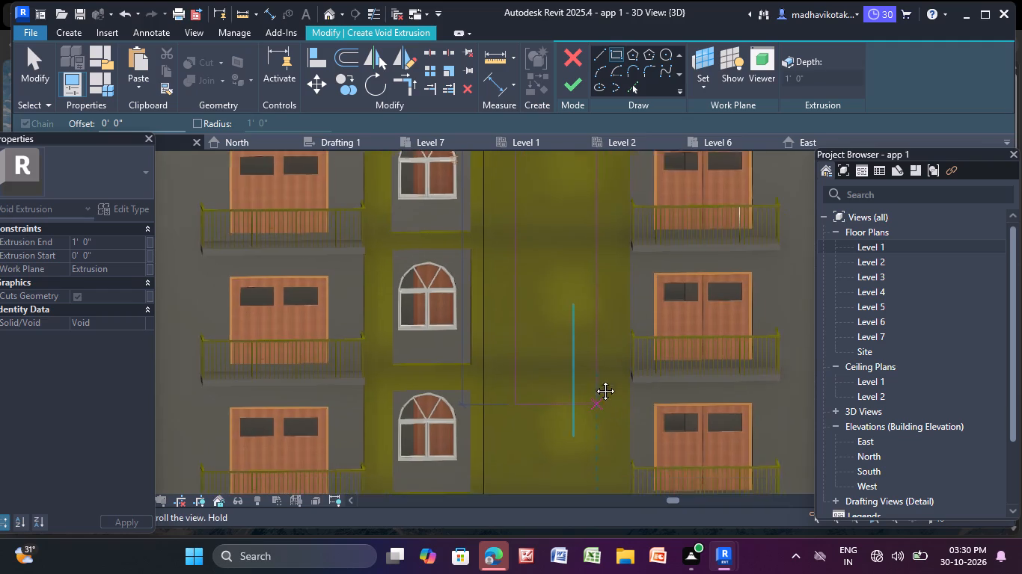
middle_drag(594, 380, 563, 296)
middle_drag(560, 415, 536, 284)
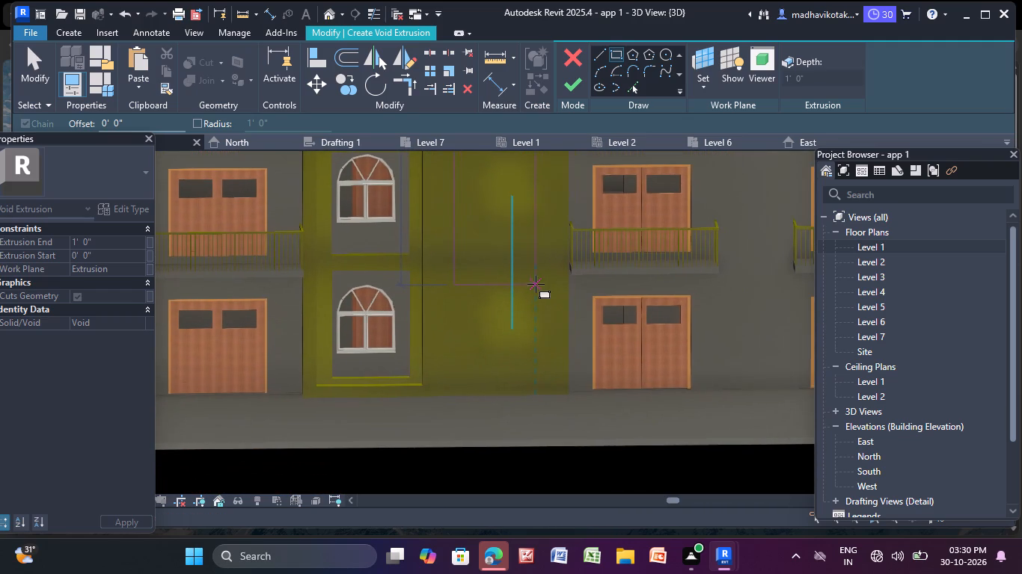
click(541, 386)
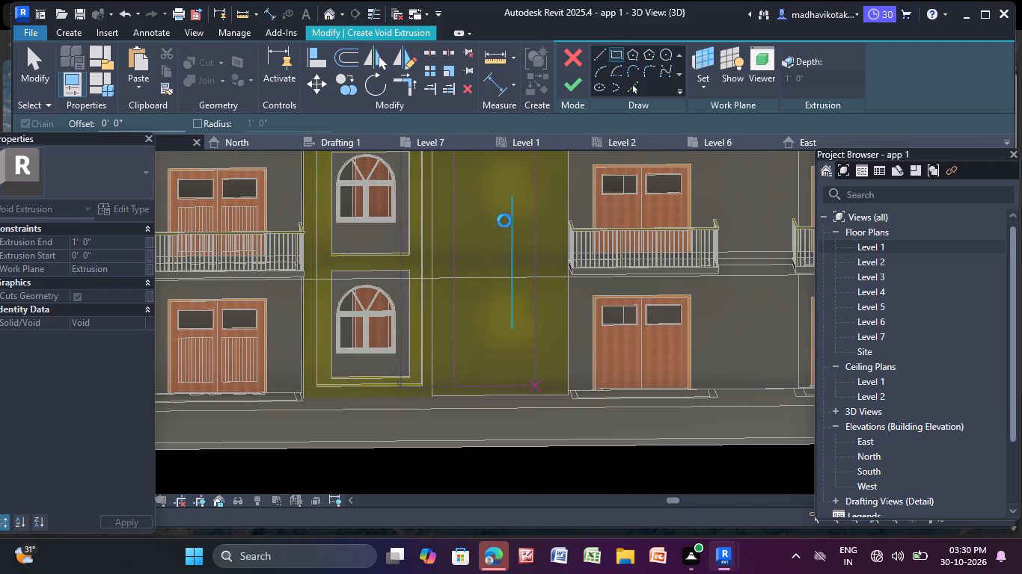
Sketch a second tall rectangle inside the void outline on the block's face, slightly inset from it from eave to ground.
scroll(501, 178, down, 4)
middle_drag(501, 178, 480, 478)
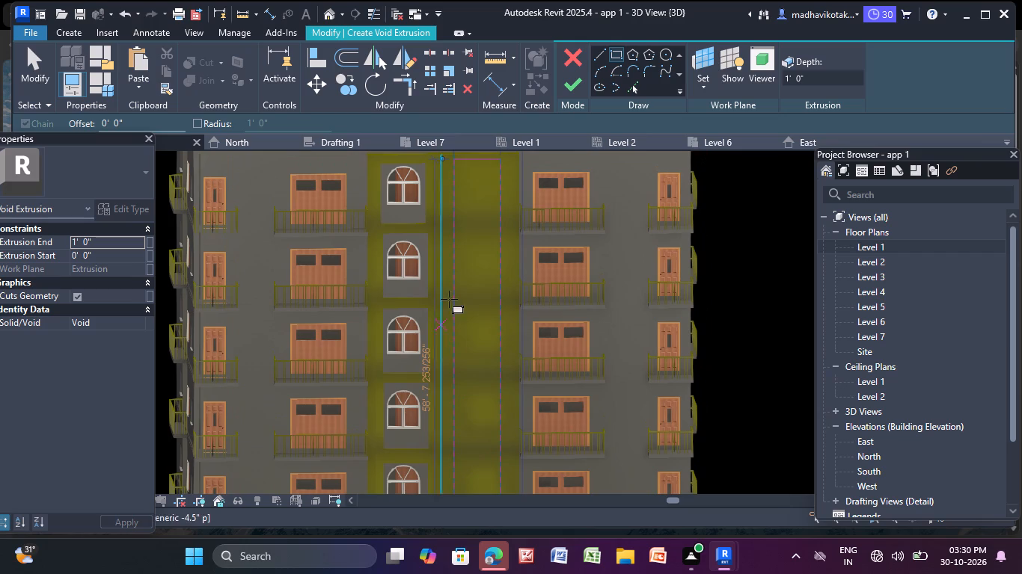
middle_drag(479, 231, 474, 402)
scroll(450, 356, up, 10)
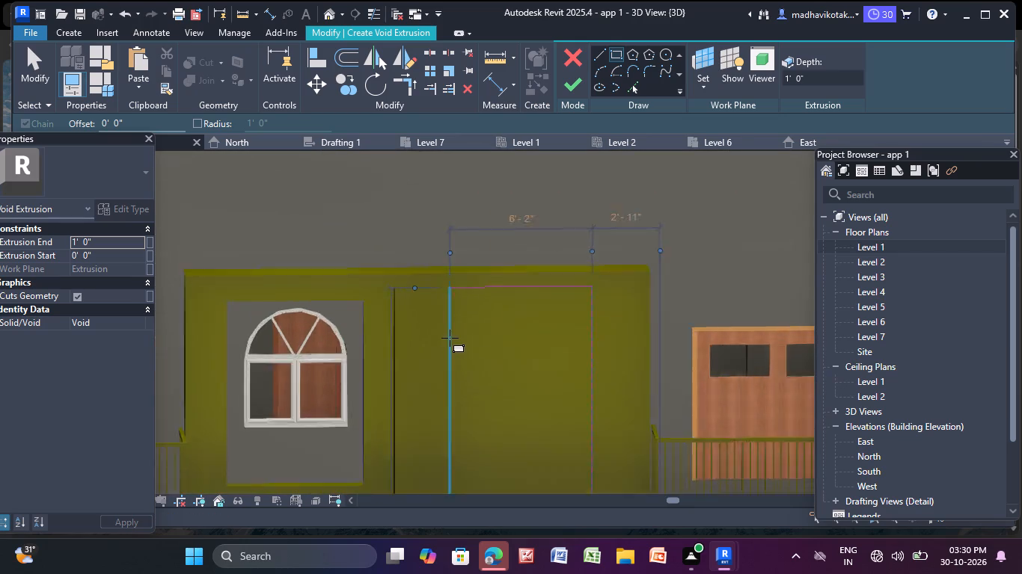
scroll(463, 327, up, 2)
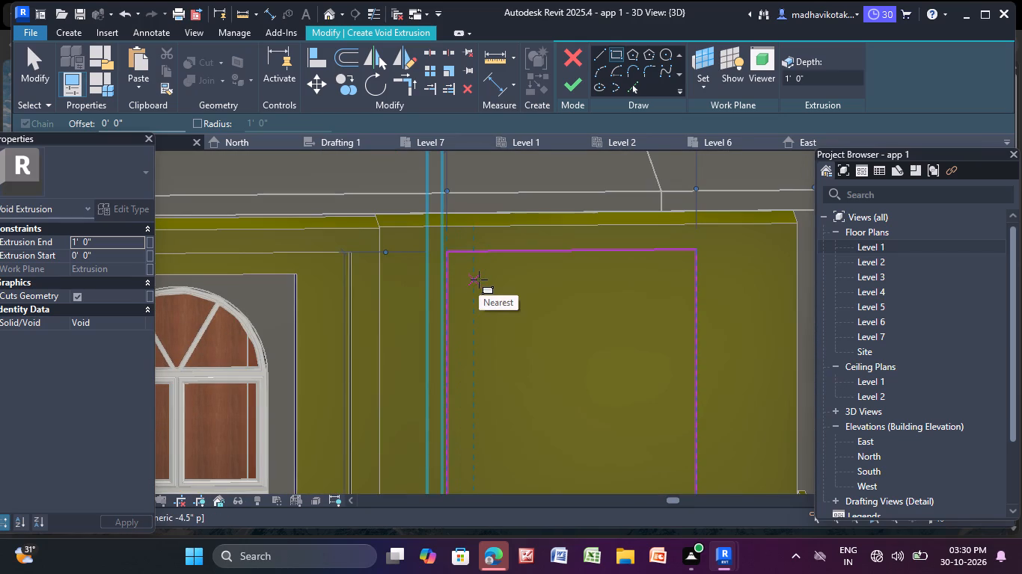
click(473, 283)
scroll(632, 481, down, 3)
middle_drag(634, 483, 649, 361)
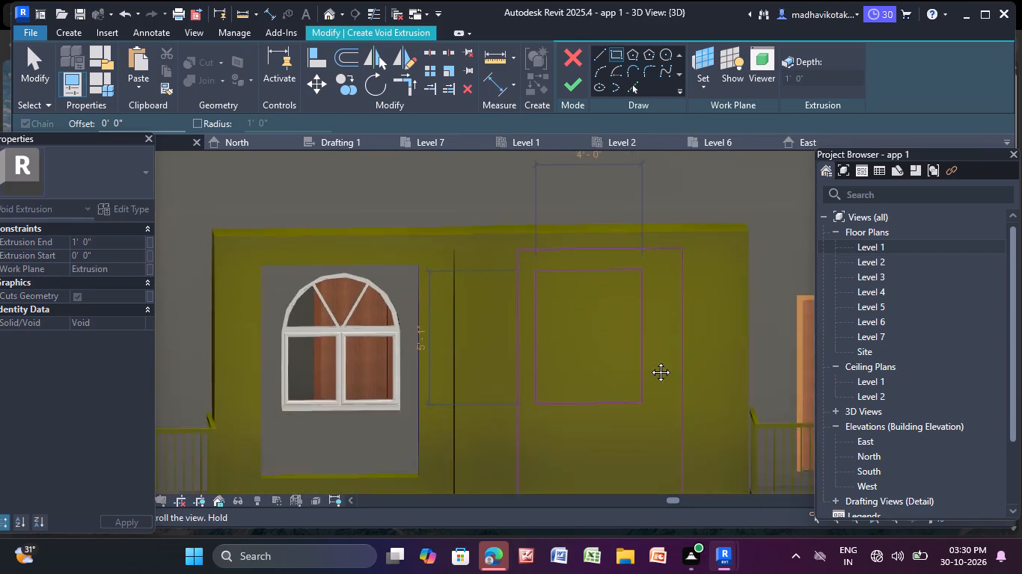
middle_drag(649, 361, 633, 216)
scroll(633, 428, down, 2)
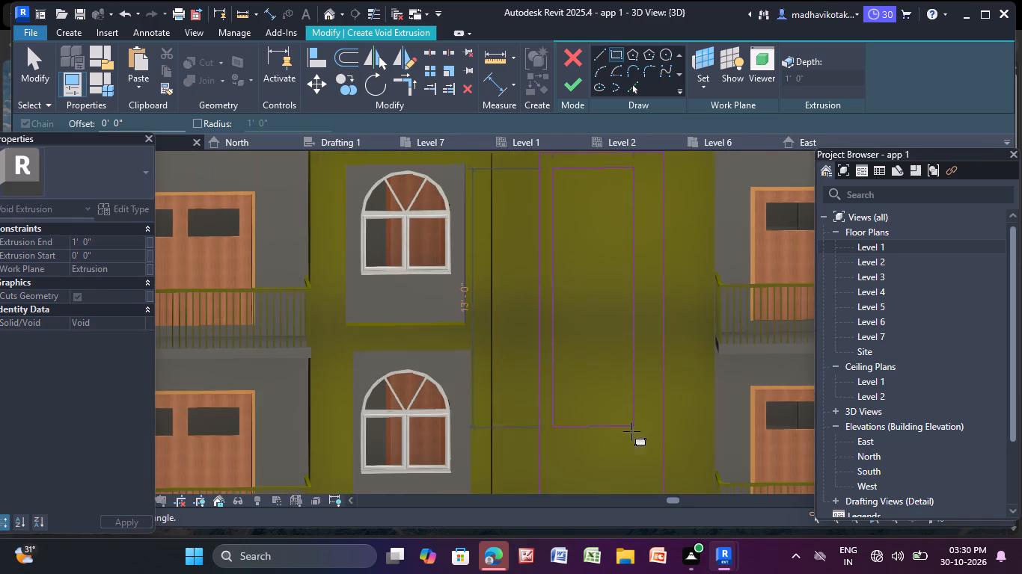
middle_drag(644, 442, 617, 179)
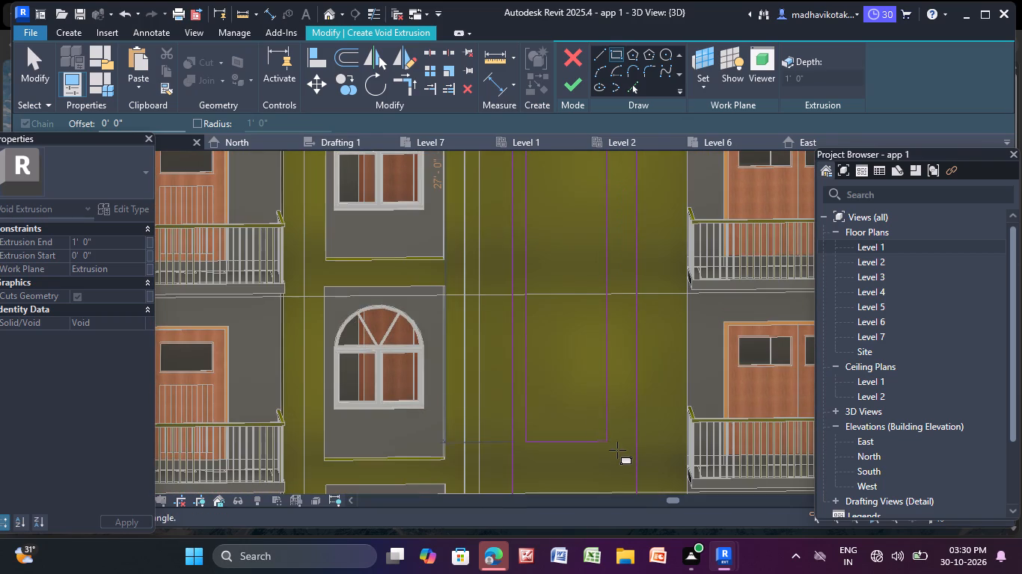
middle_drag(626, 454, 551, 223)
scroll(608, 392, down, 1)
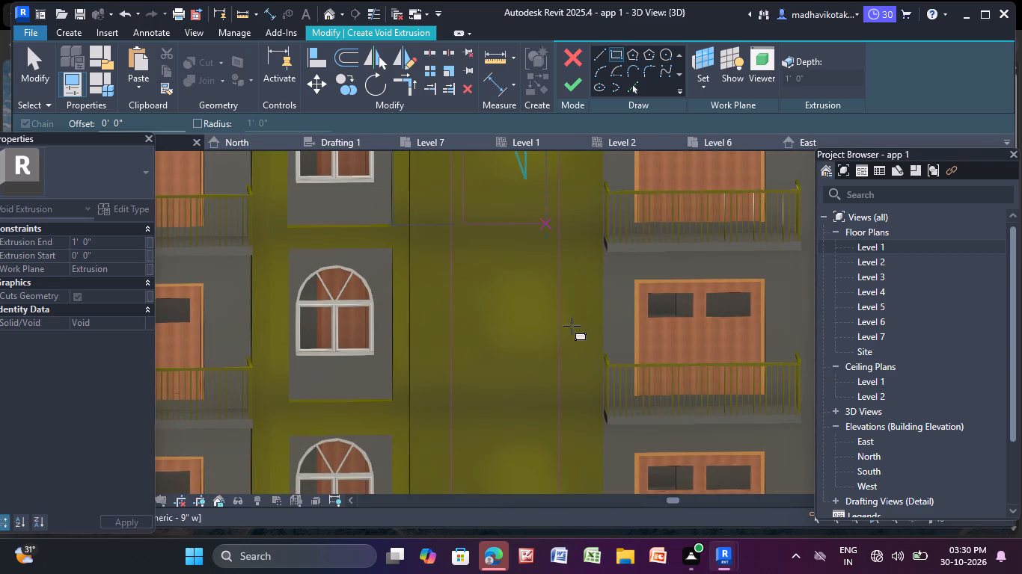
middle_drag(546, 419, 542, 271)
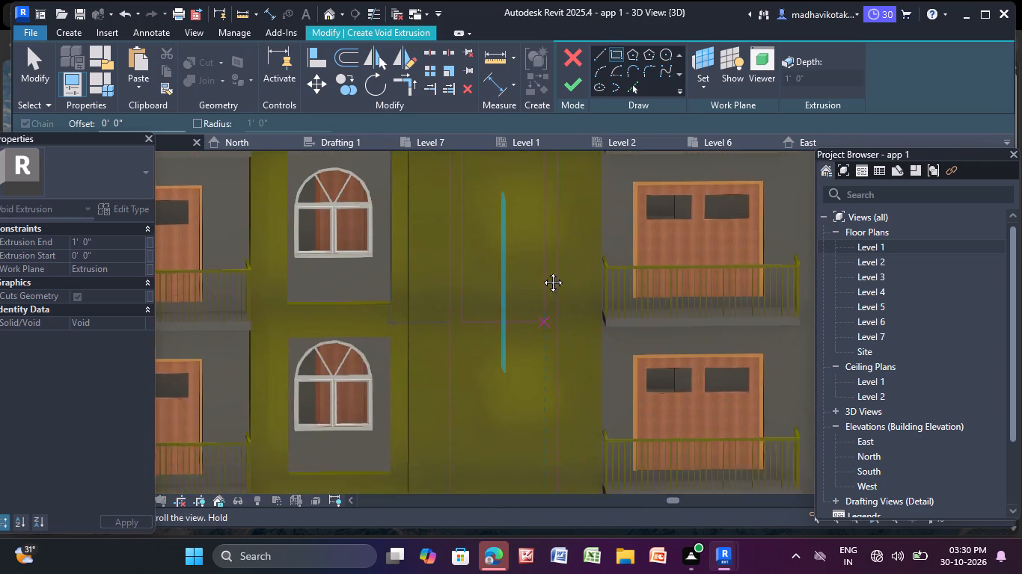
middle_drag(542, 271, 533, 132)
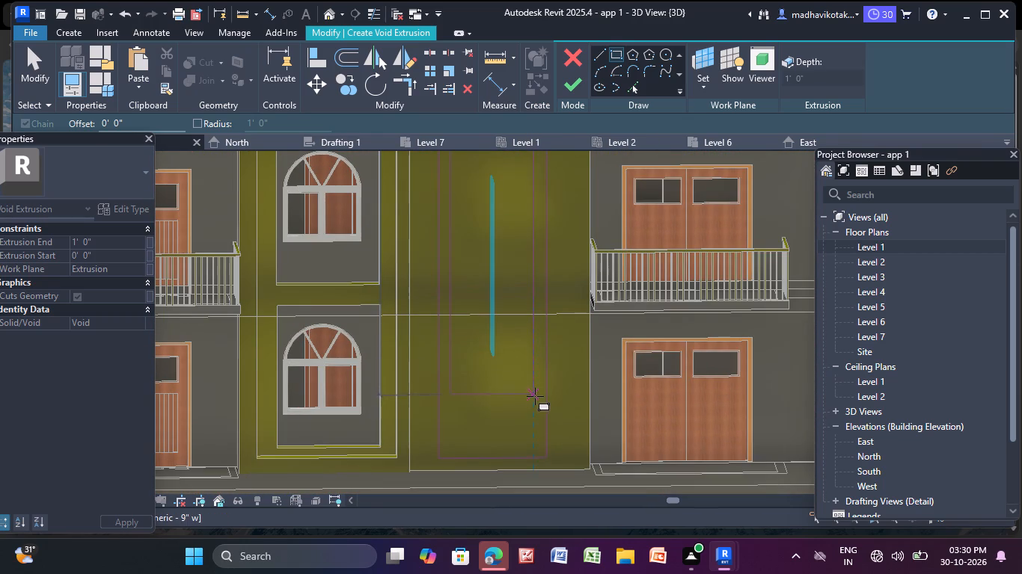
click(535, 446)
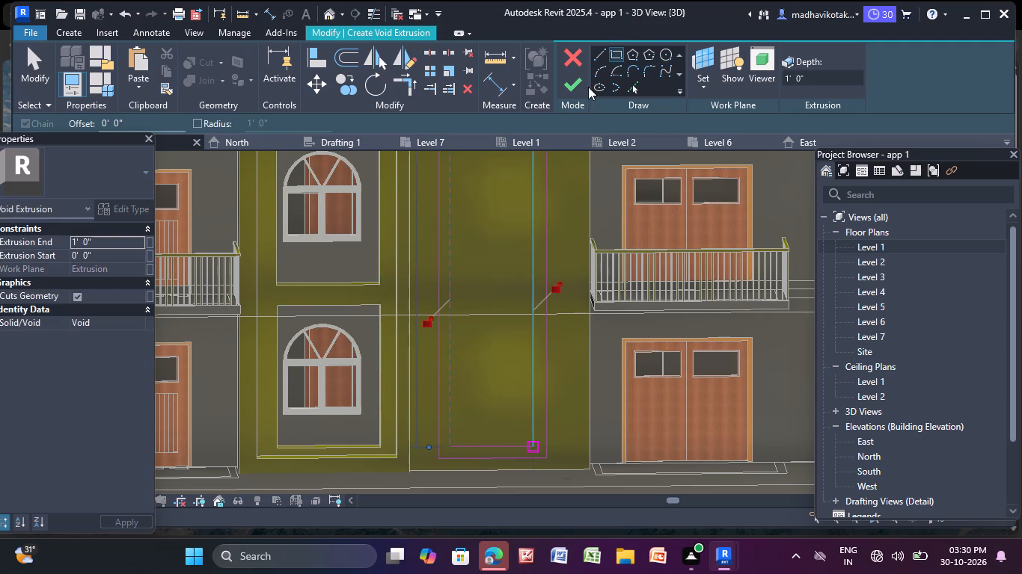
Complete the void extrusion at the 1'-0" depth and finish the in-place model.
click(575, 83)
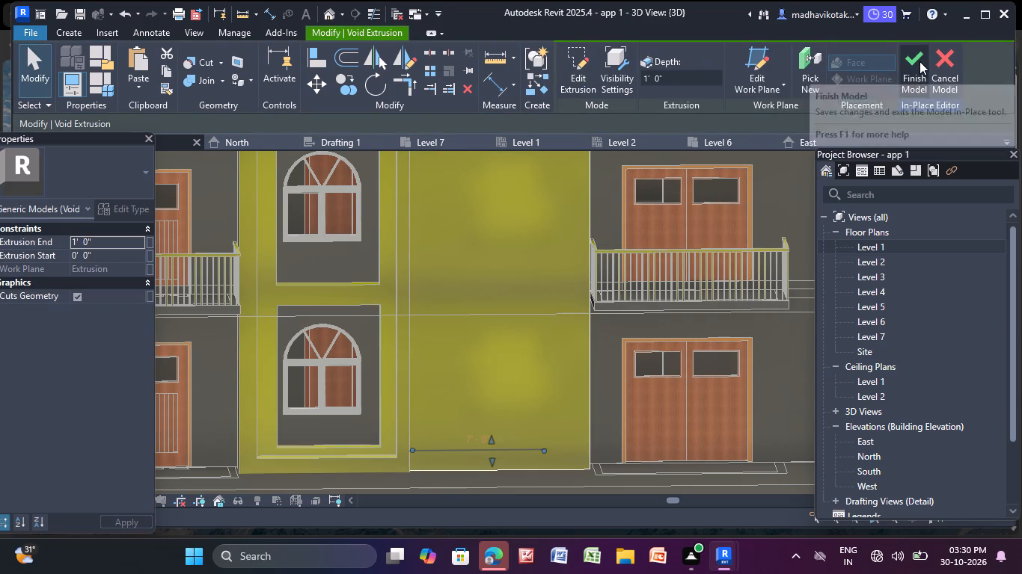
click(920, 61)
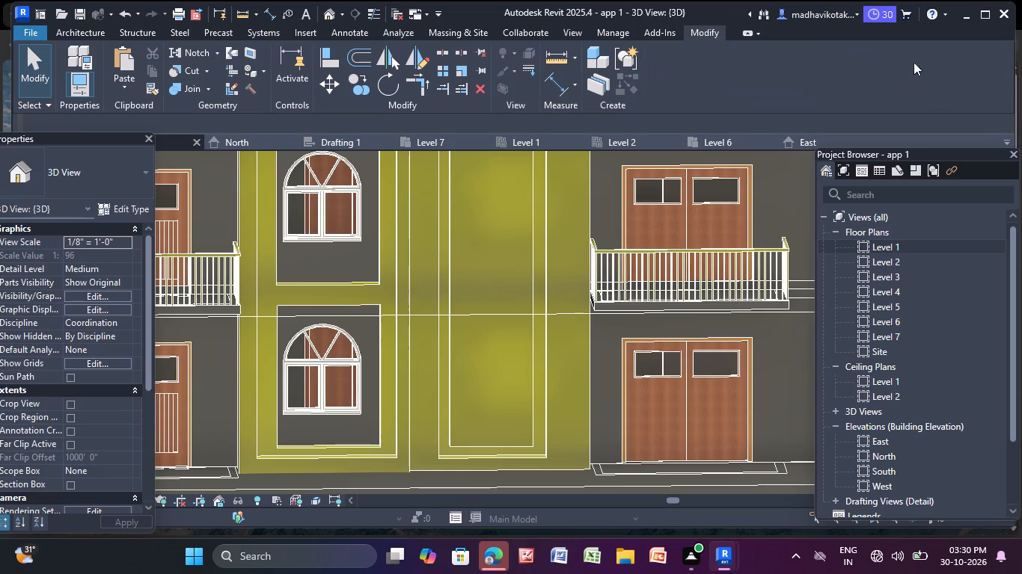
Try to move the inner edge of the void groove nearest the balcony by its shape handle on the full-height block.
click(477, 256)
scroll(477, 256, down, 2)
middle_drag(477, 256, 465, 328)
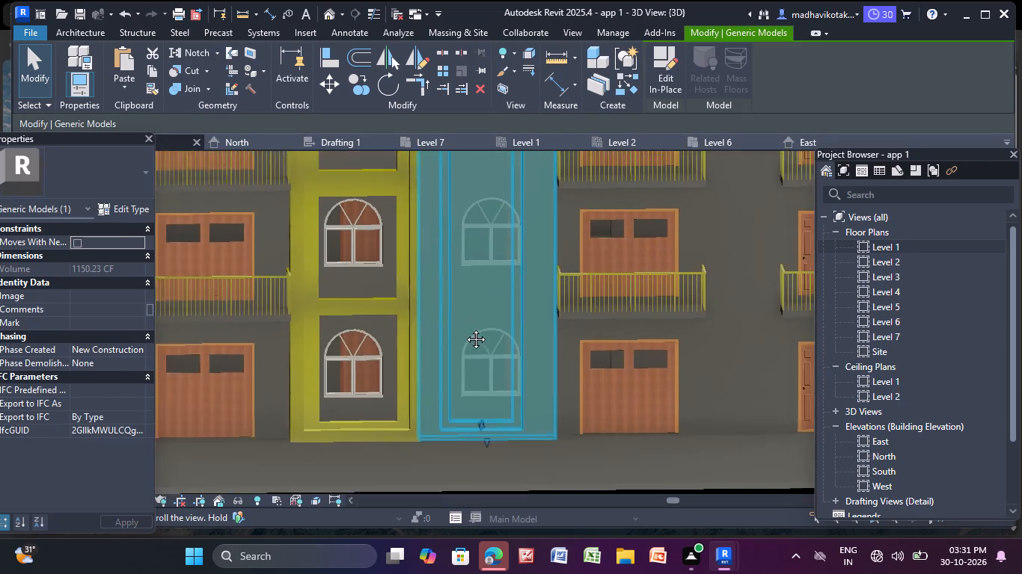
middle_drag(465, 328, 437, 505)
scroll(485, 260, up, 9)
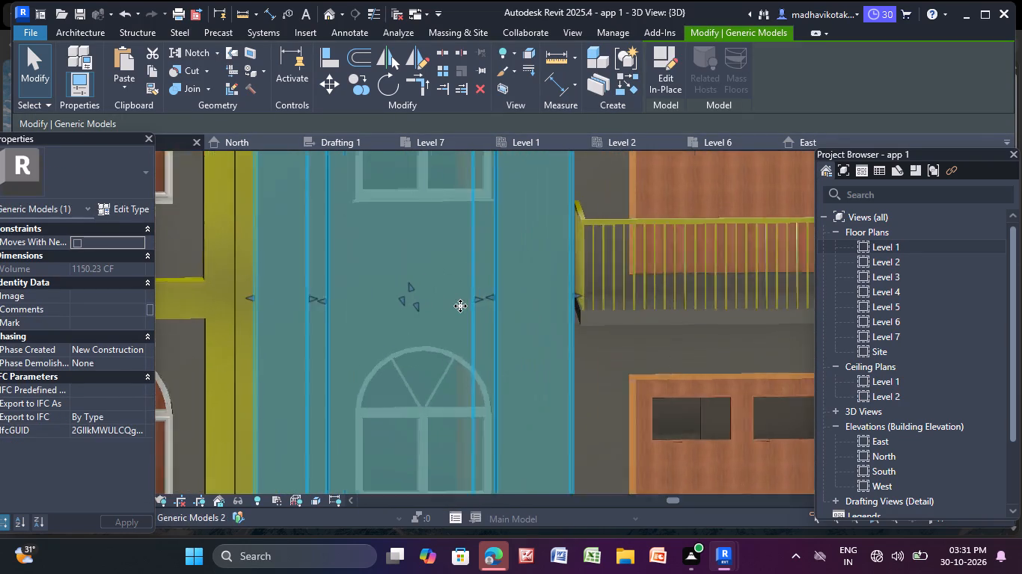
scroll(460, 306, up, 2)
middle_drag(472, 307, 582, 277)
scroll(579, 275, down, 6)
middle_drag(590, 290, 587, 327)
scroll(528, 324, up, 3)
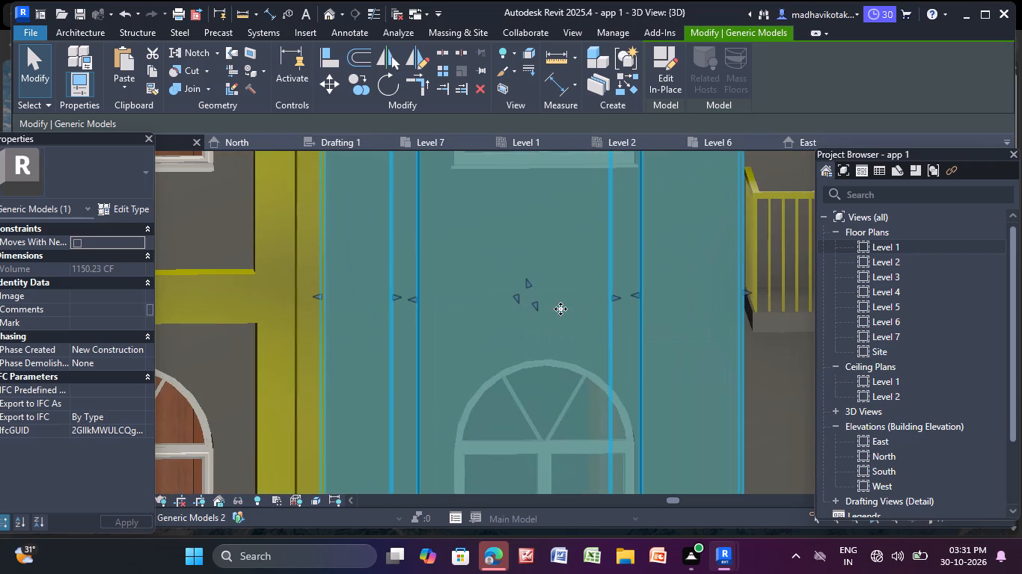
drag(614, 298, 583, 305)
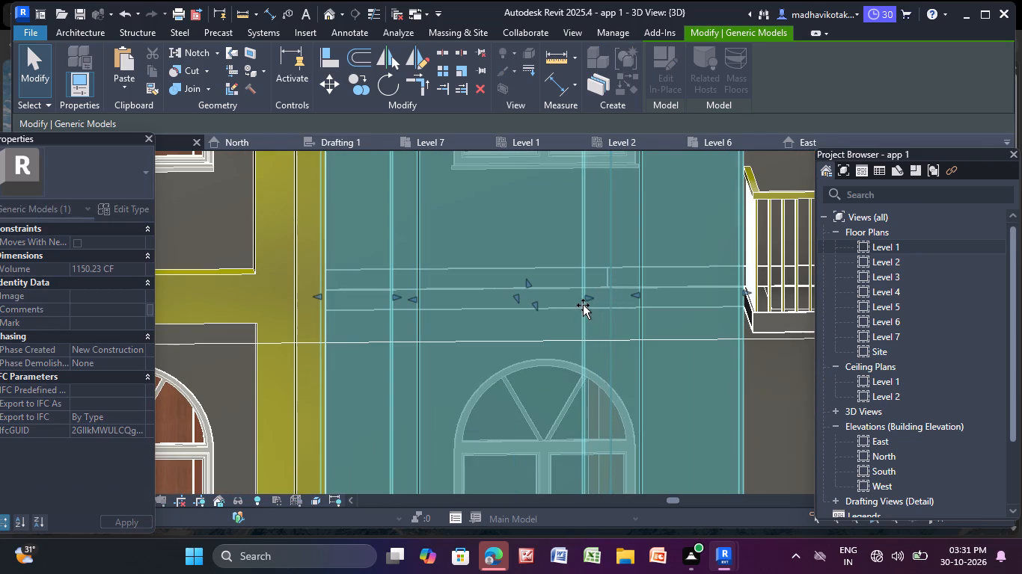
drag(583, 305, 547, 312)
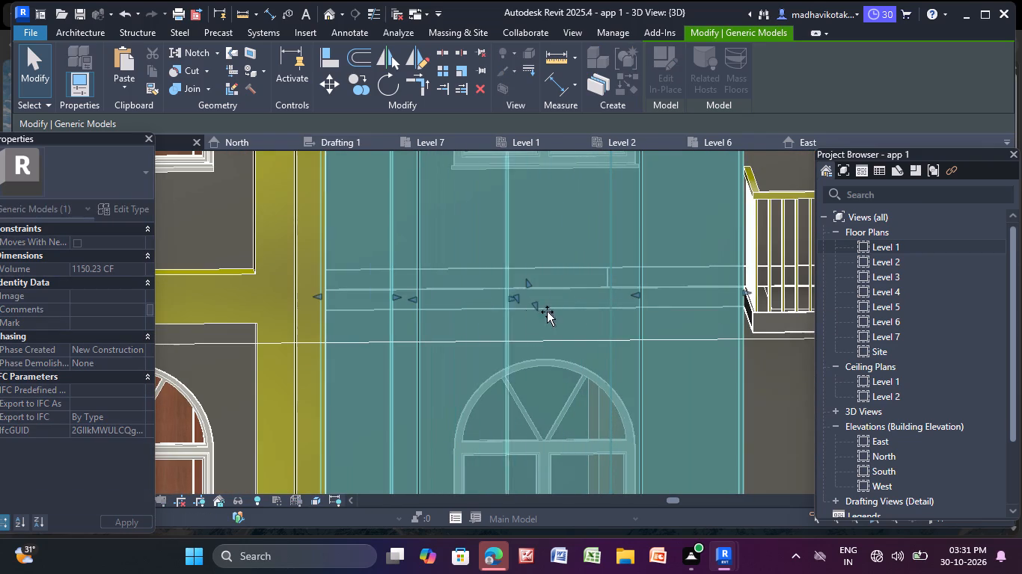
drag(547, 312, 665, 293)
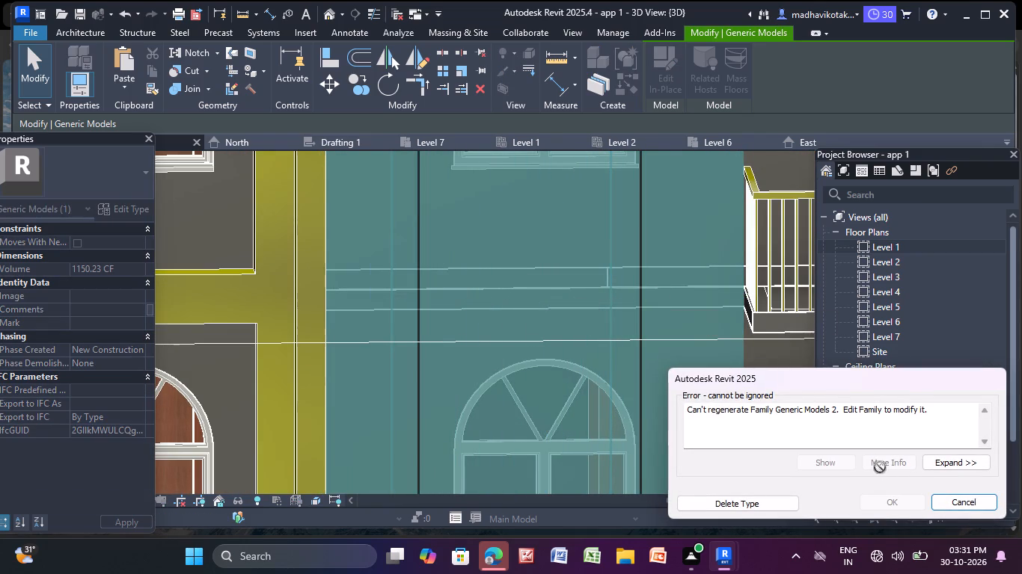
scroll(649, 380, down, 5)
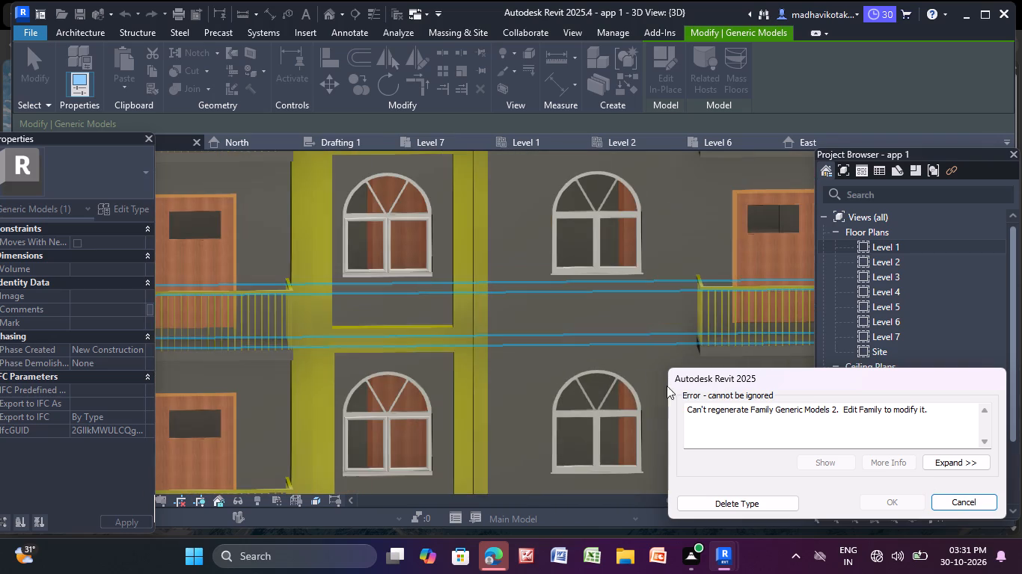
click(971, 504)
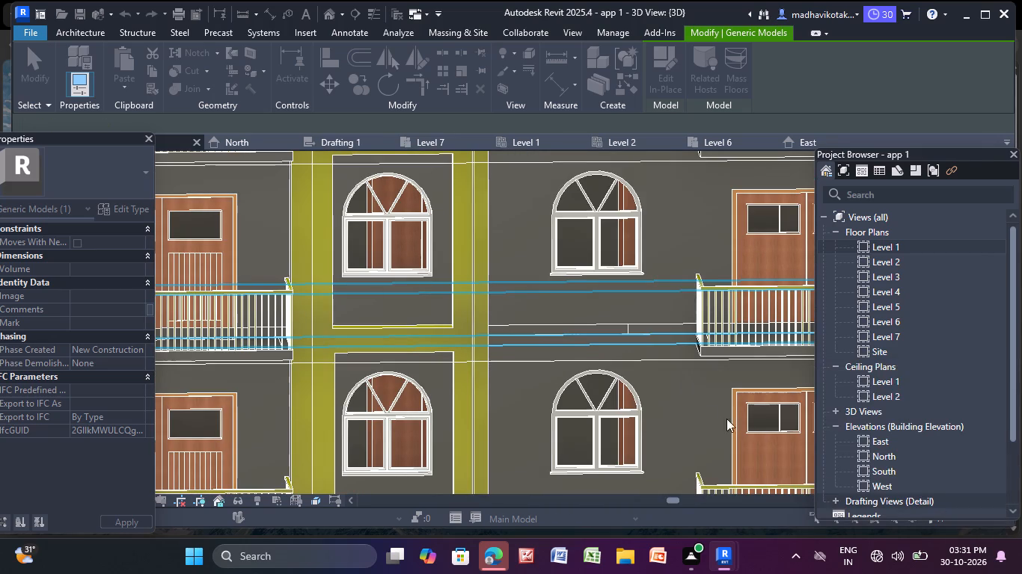
Shift the groove's vertical leg beside the neighbouring yellow frame closer to that frame by moving both of its edges.
scroll(617, 367, down, 3)
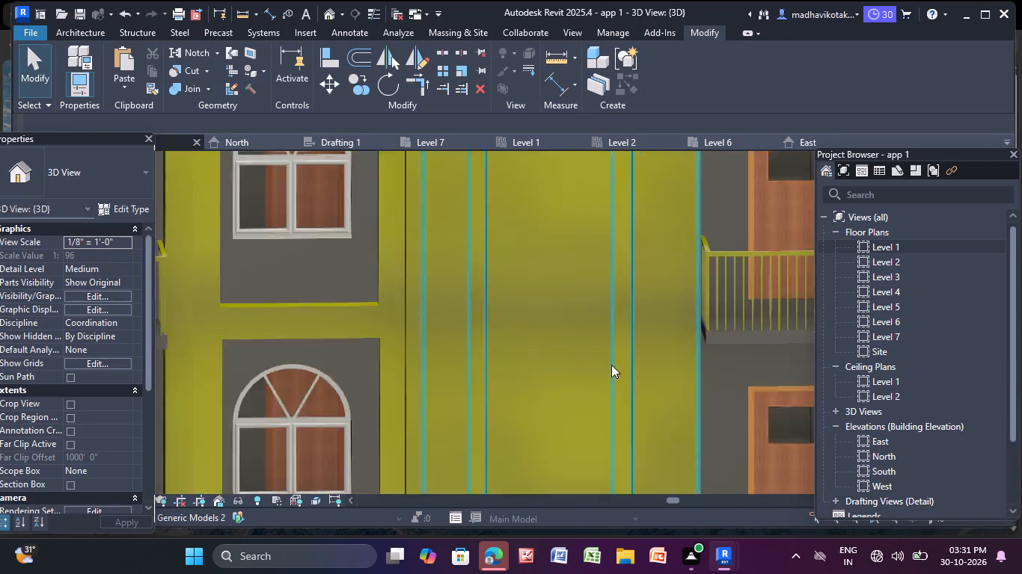
scroll(611, 365, down, 7)
middle_drag(568, 355, 562, 515)
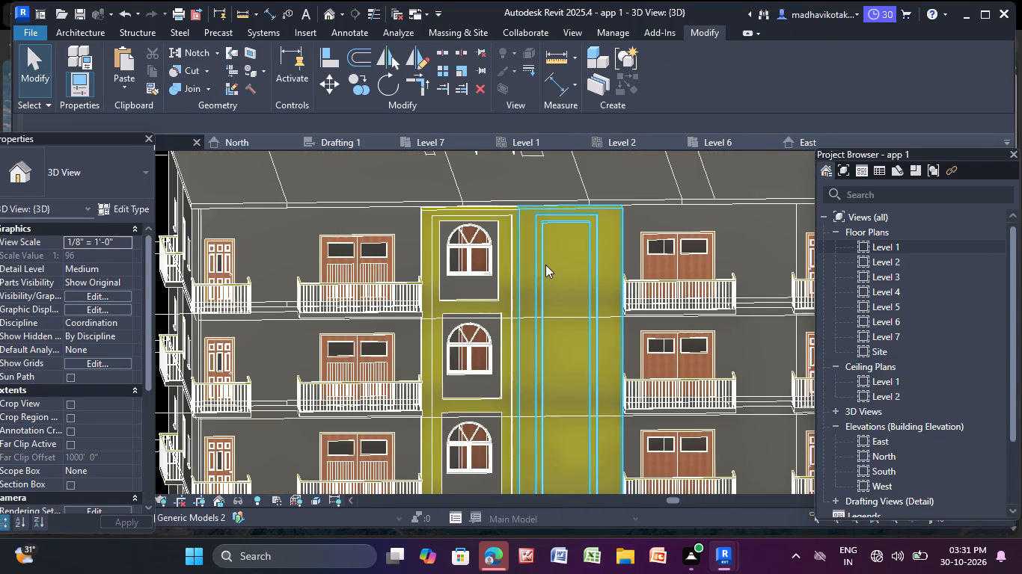
click(545, 265)
scroll(543, 262, up, 7)
middle_drag(587, 226, 565, 316)
scroll(542, 331, up, 2)
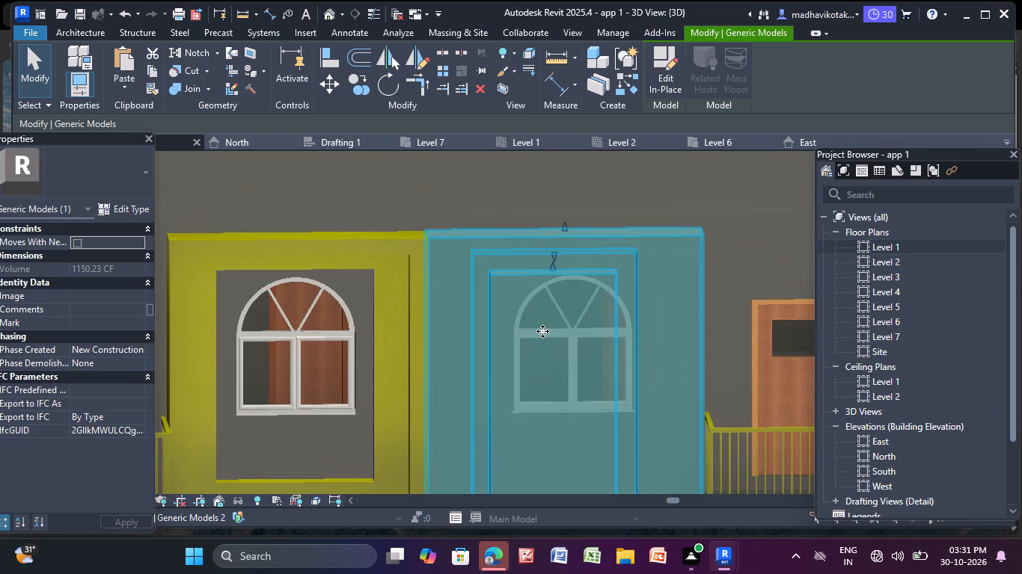
scroll(541, 342, down, 2)
middle_drag(537, 365, 584, 156)
scroll(554, 425, down, 1)
middle_drag(547, 431, 628, 180)
scroll(628, 180, down, 2)
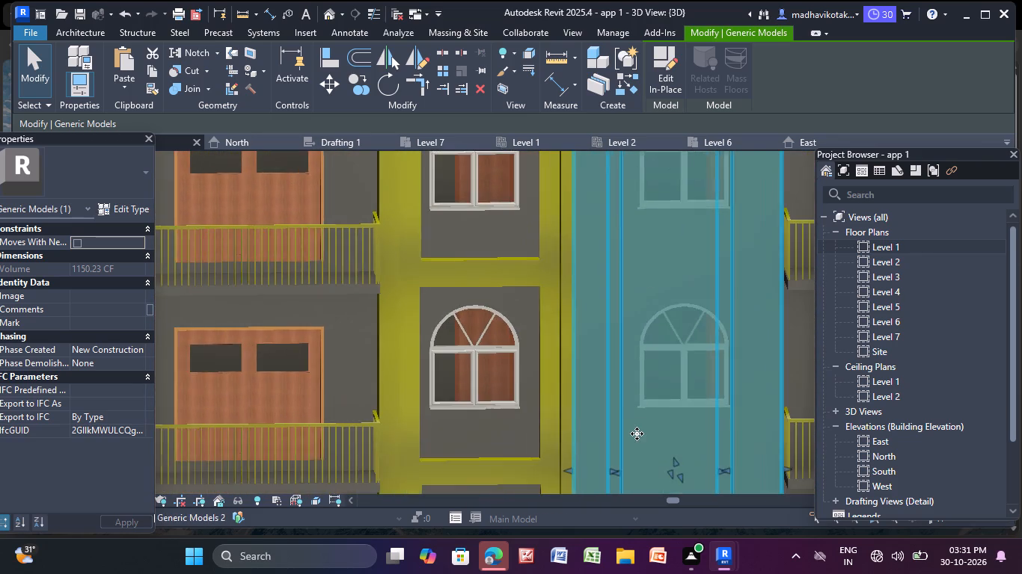
scroll(637, 433, down, 1)
middle_drag(633, 416, 621, 283)
scroll(600, 350, up, 13)
middle_drag(612, 314, 557, 392)
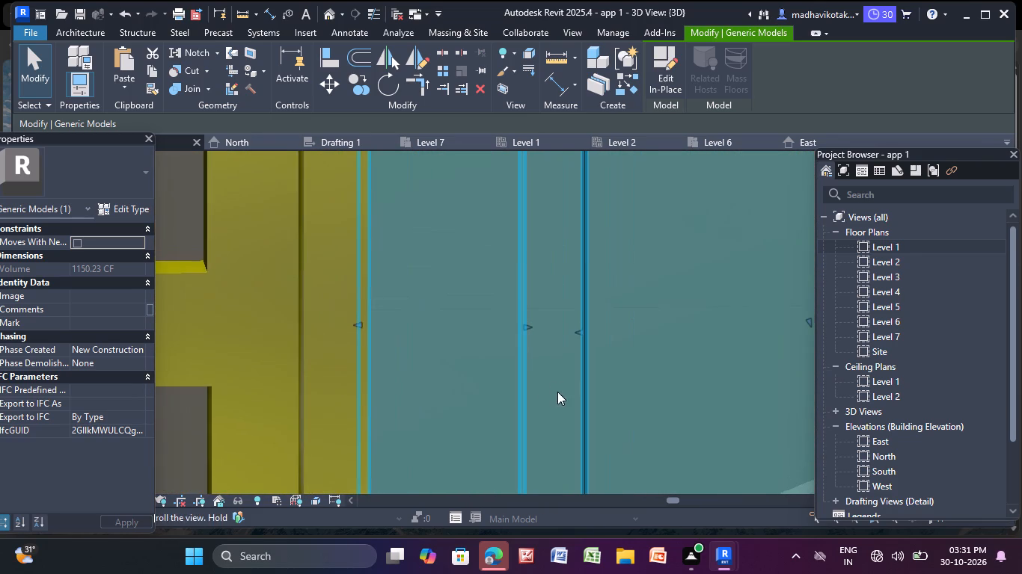
drag(523, 328, 468, 333)
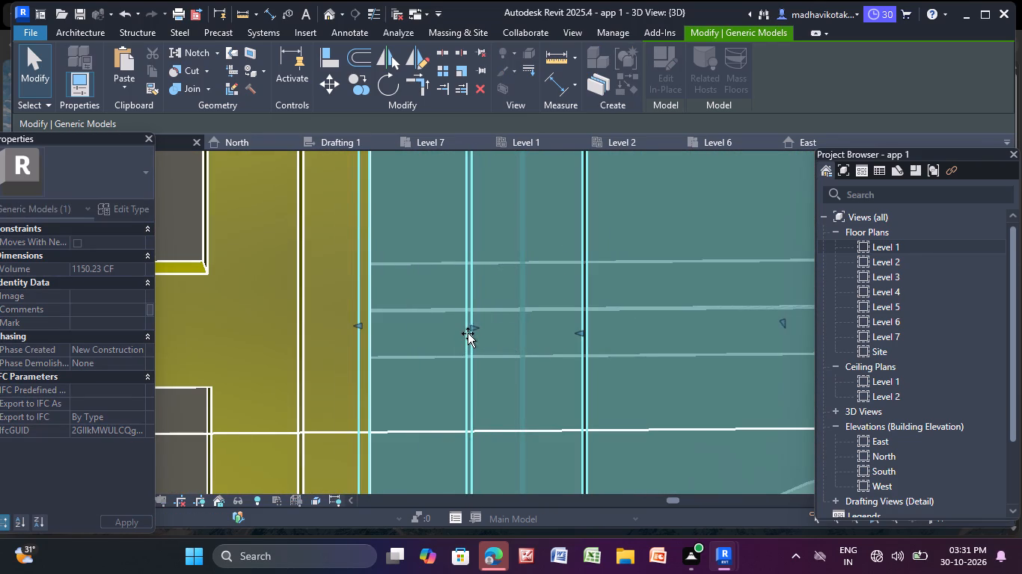
drag(468, 333, 459, 333)
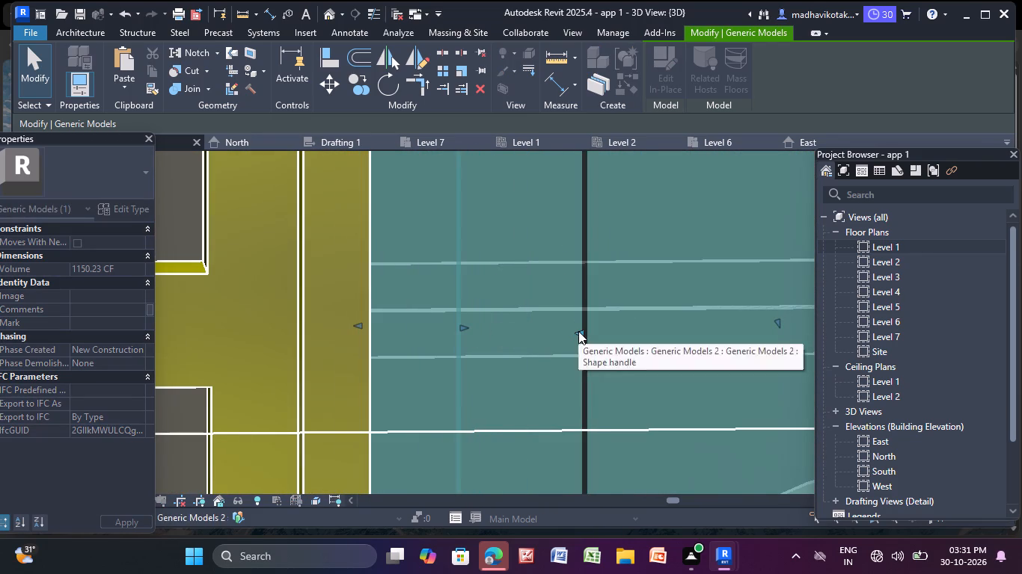
drag(581, 334, 507, 335)
Adjust the full-height block's thickness by shifting its front face relative to the facade wall.
scroll(604, 330, down, 4)
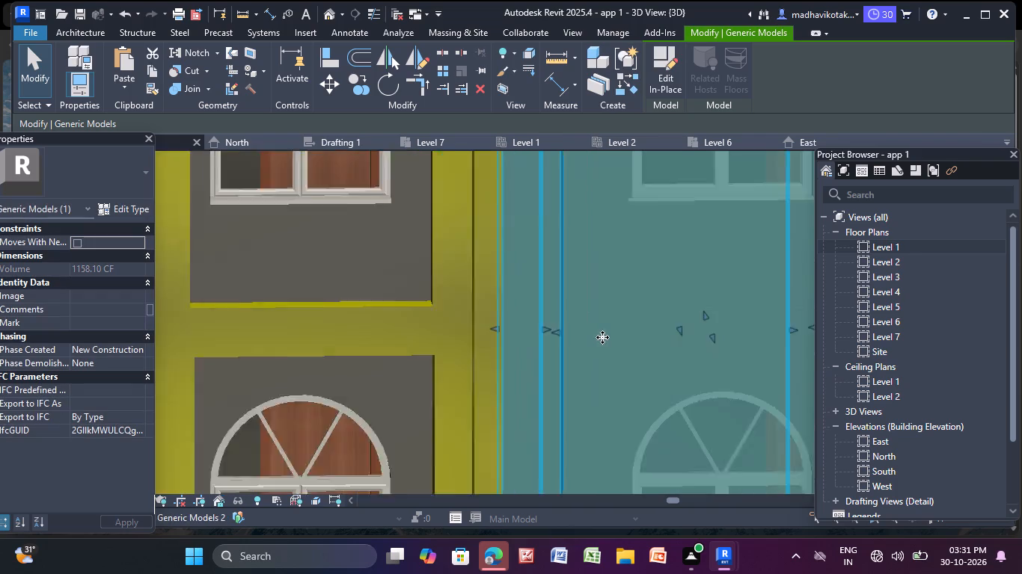
scroll(602, 337, down, 9)
middle_drag(597, 352, 522, 374)
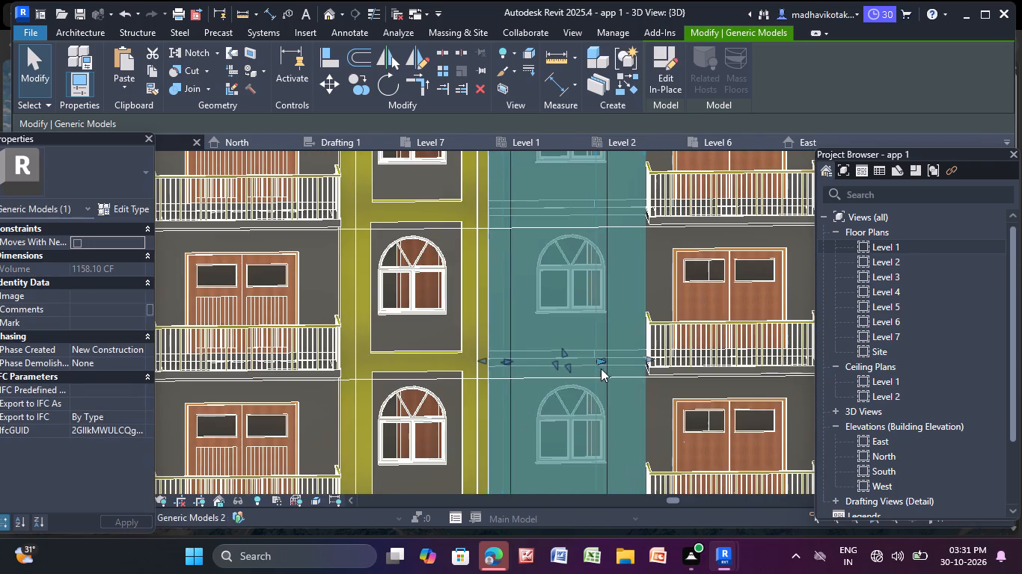
scroll(602, 366, up, 5)
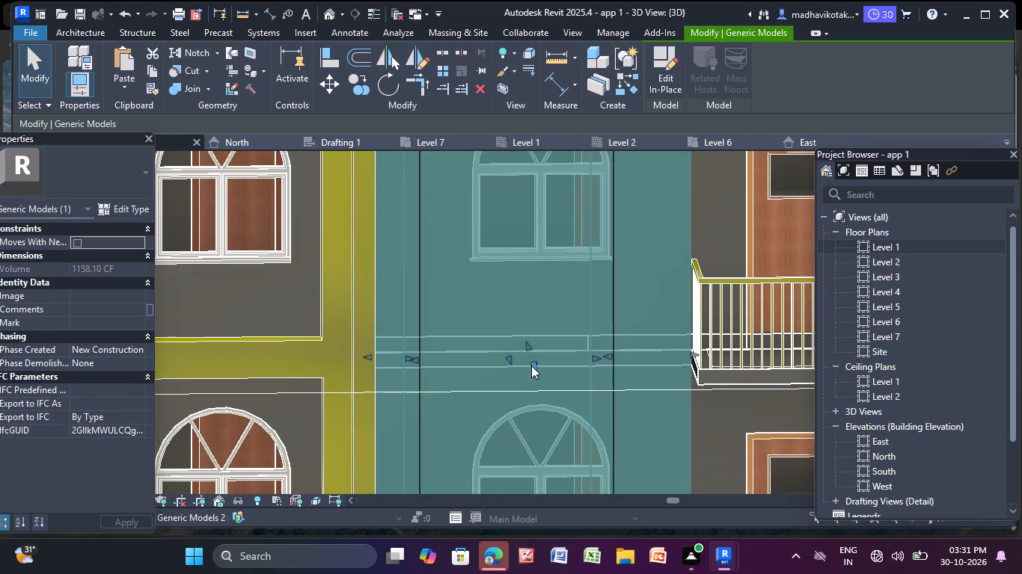
drag(531, 365, 532, 338)
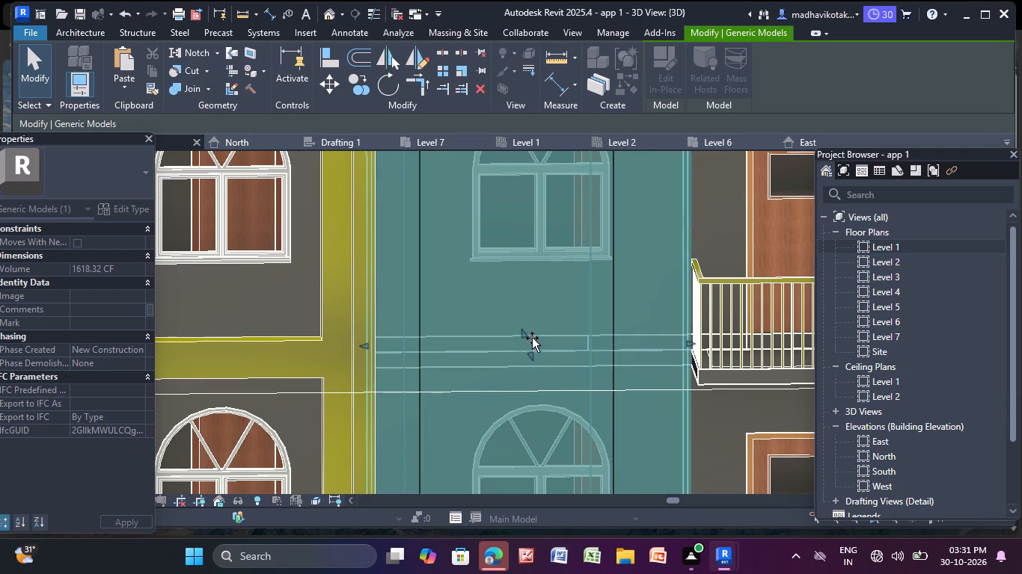
drag(532, 338, 548, 342)
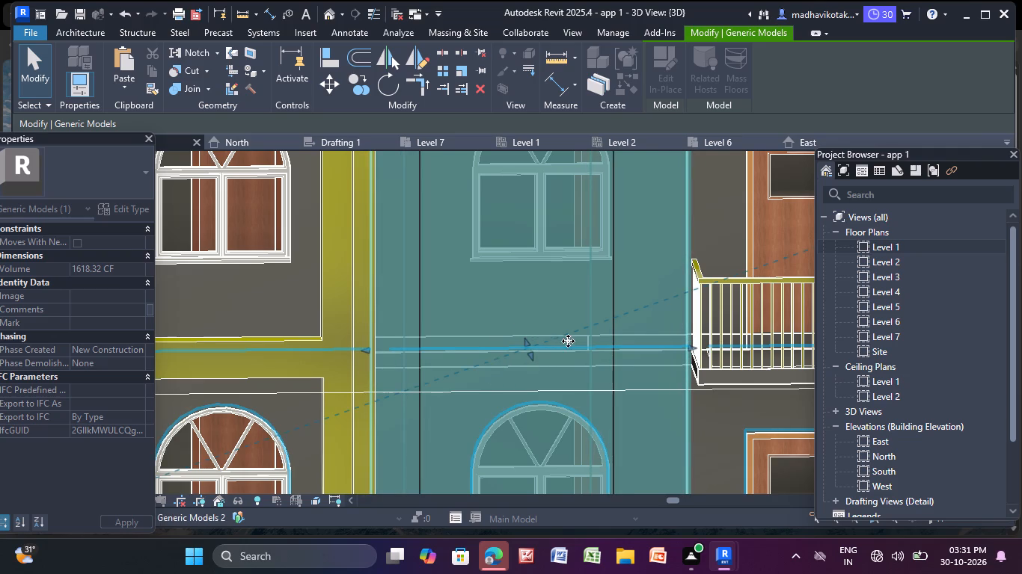
scroll(543, 354, up, 3)
scroll(536, 354, down, 3)
middle_drag(536, 358, 613, 387)
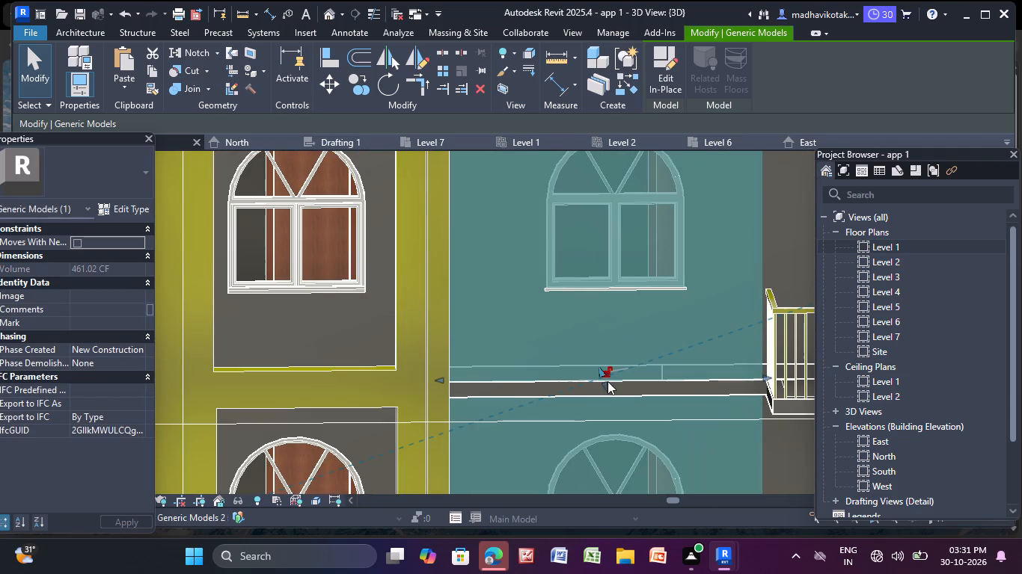
drag(606, 386, 625, 395)
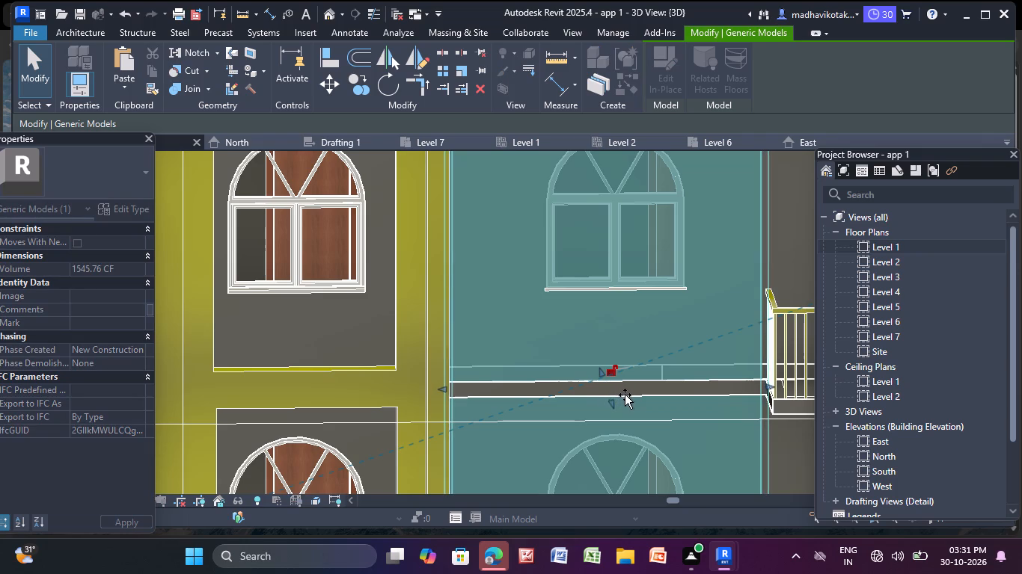
drag(625, 395, 626, 394)
key(Escape)
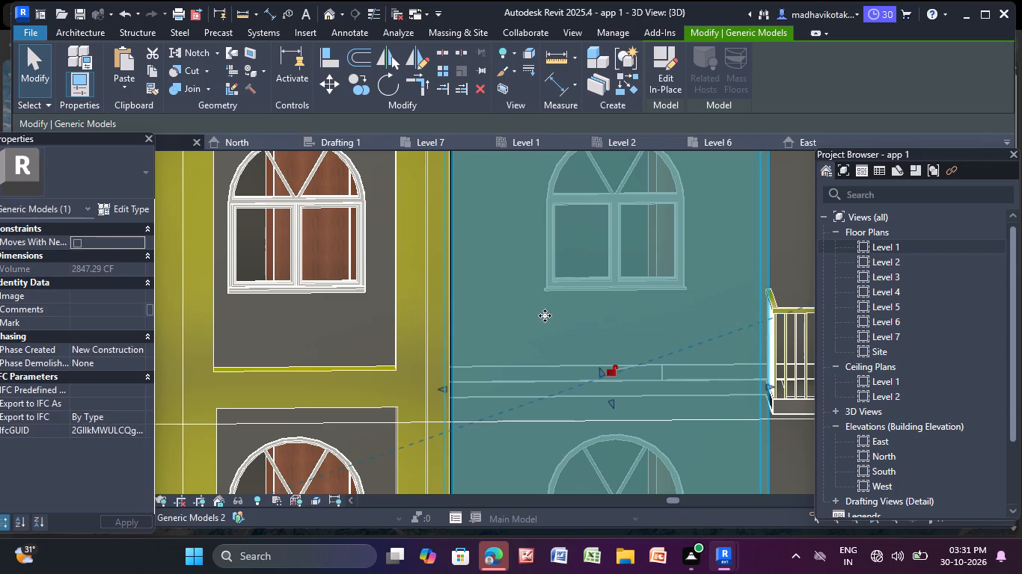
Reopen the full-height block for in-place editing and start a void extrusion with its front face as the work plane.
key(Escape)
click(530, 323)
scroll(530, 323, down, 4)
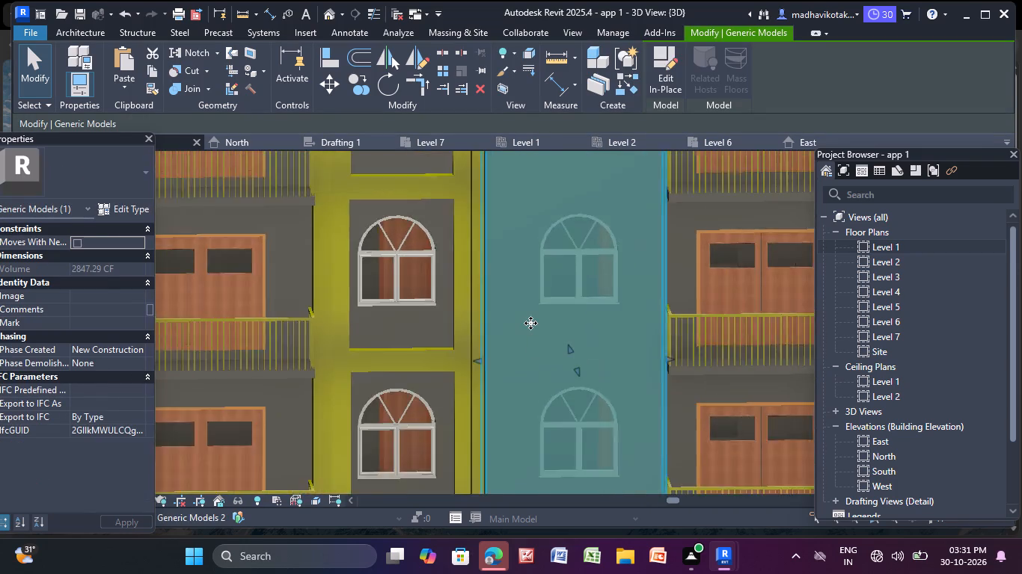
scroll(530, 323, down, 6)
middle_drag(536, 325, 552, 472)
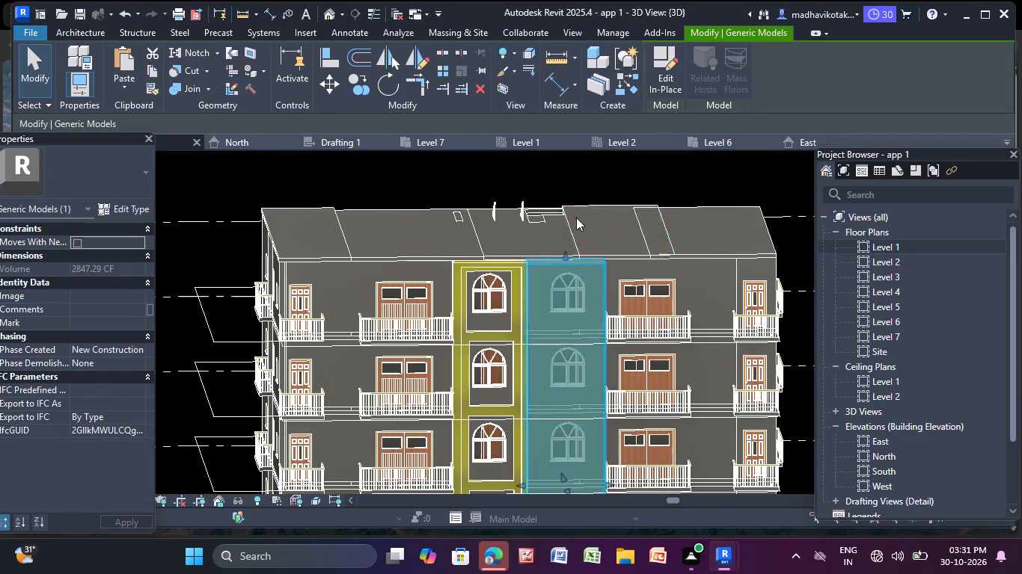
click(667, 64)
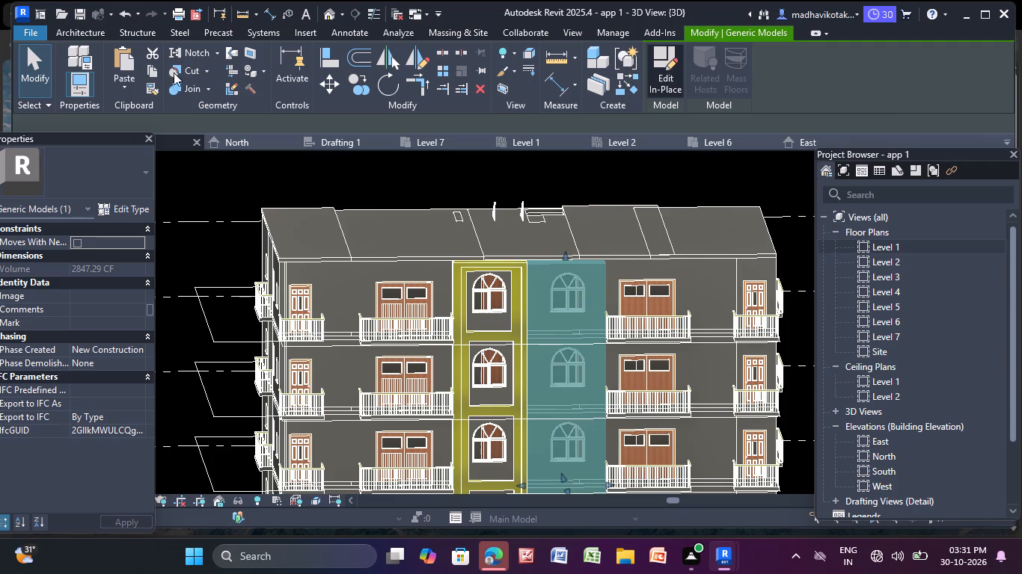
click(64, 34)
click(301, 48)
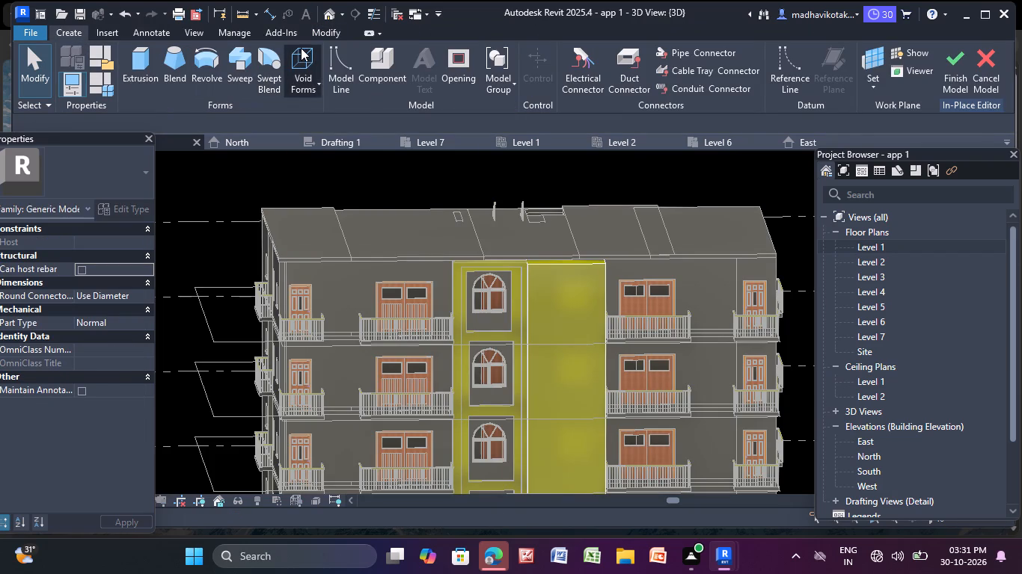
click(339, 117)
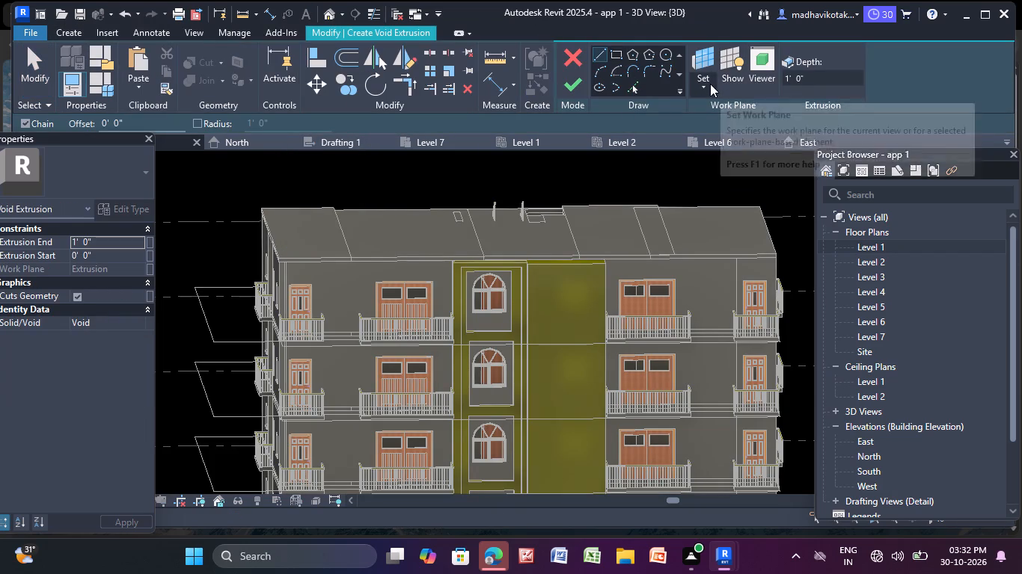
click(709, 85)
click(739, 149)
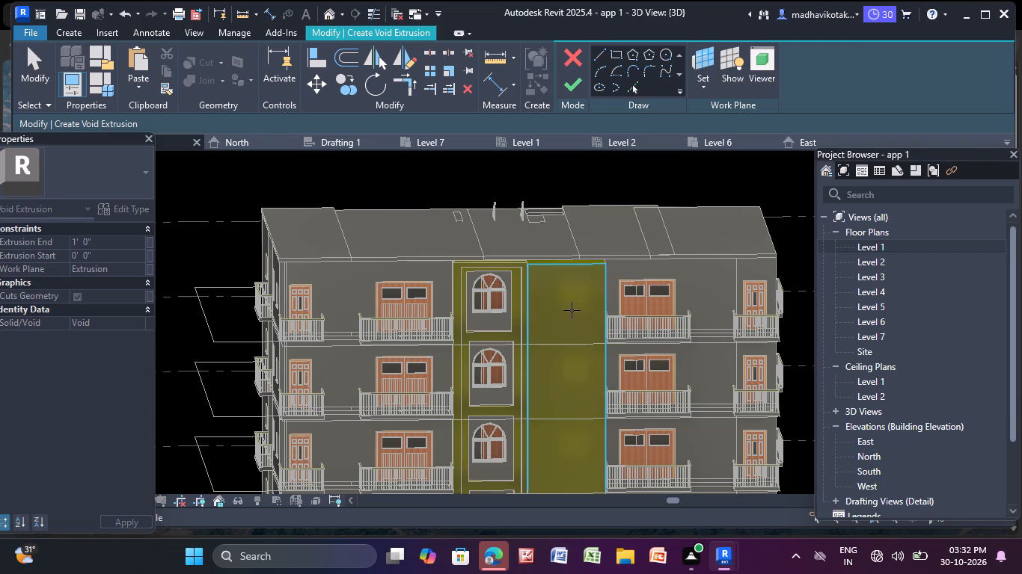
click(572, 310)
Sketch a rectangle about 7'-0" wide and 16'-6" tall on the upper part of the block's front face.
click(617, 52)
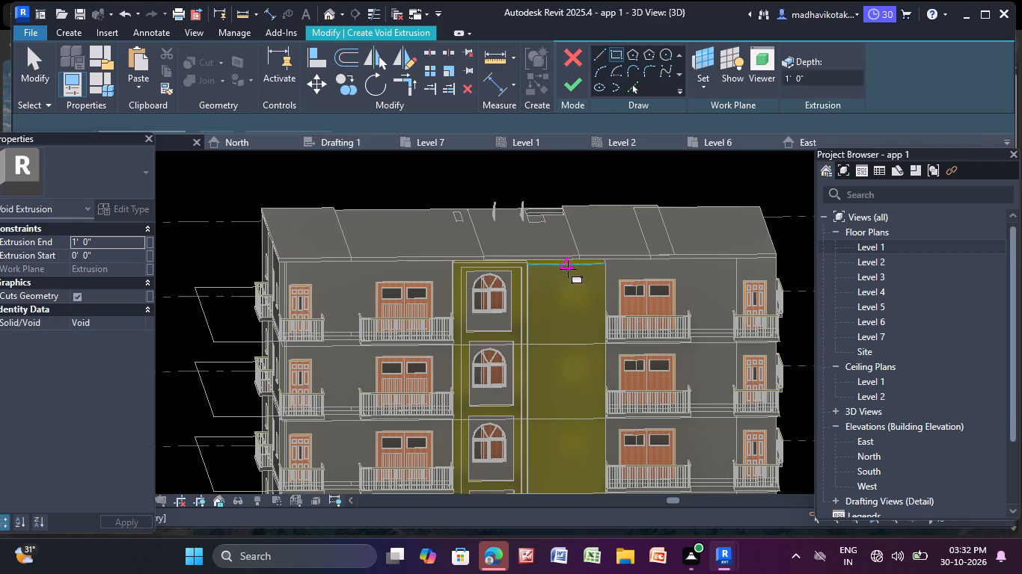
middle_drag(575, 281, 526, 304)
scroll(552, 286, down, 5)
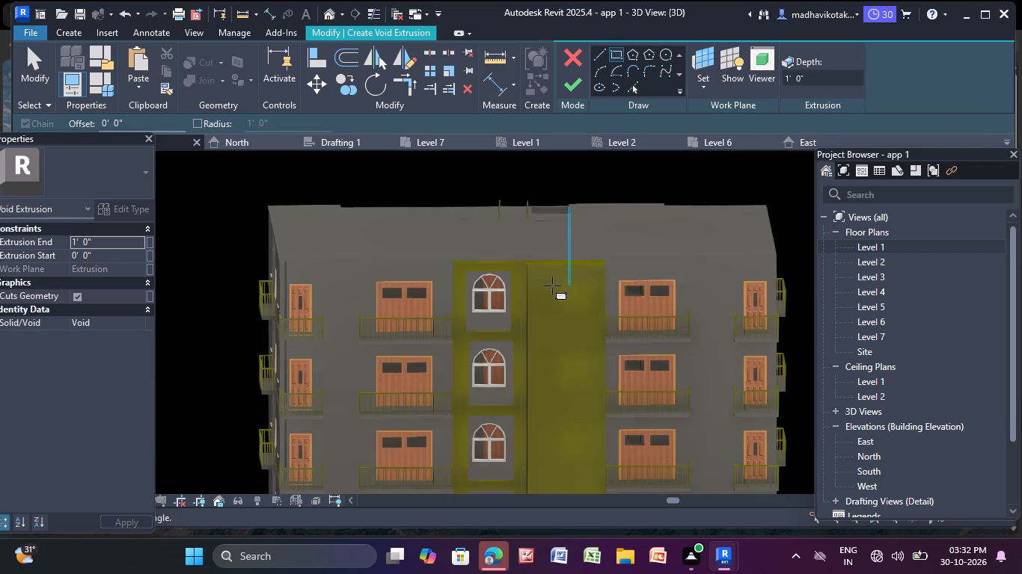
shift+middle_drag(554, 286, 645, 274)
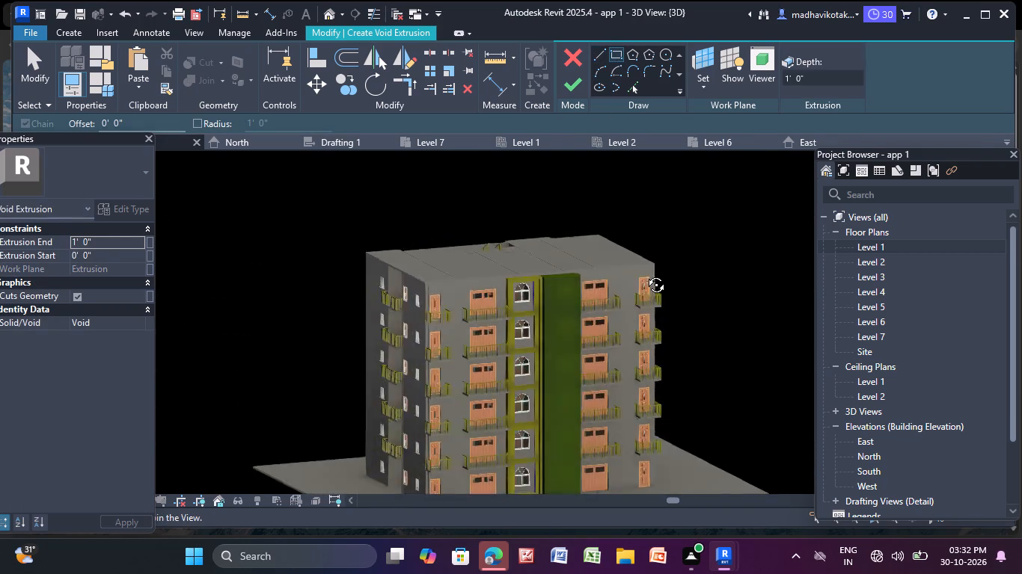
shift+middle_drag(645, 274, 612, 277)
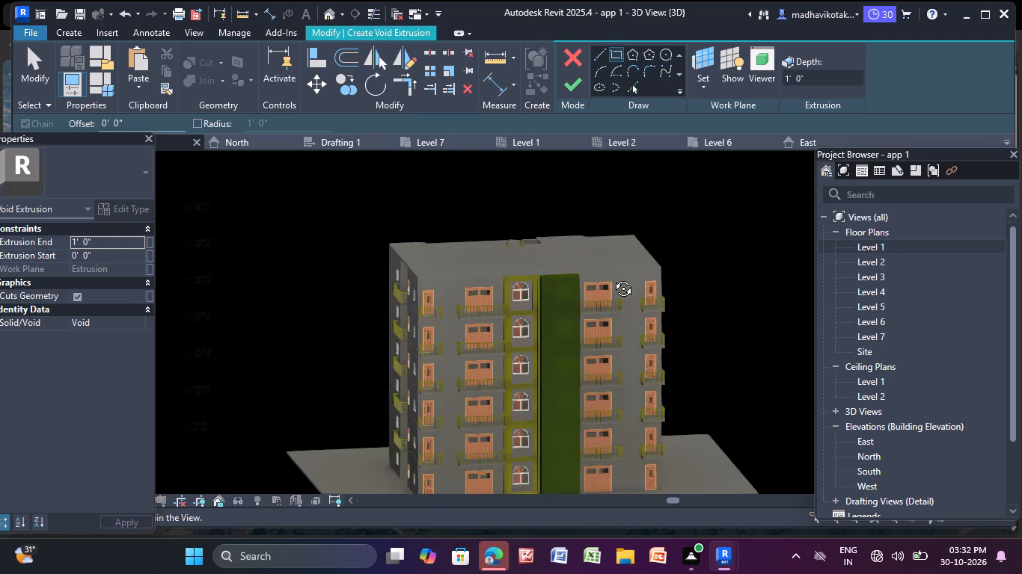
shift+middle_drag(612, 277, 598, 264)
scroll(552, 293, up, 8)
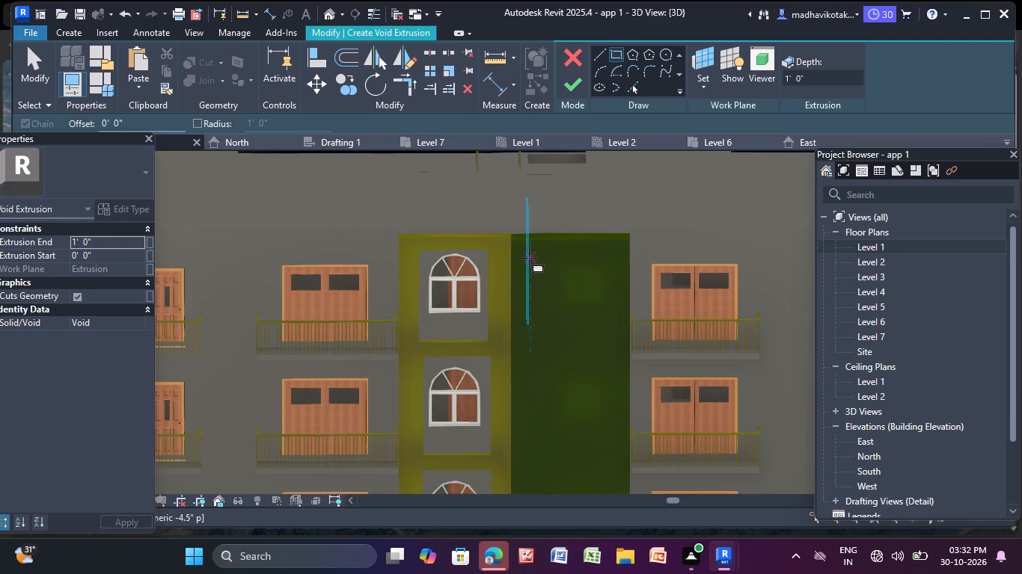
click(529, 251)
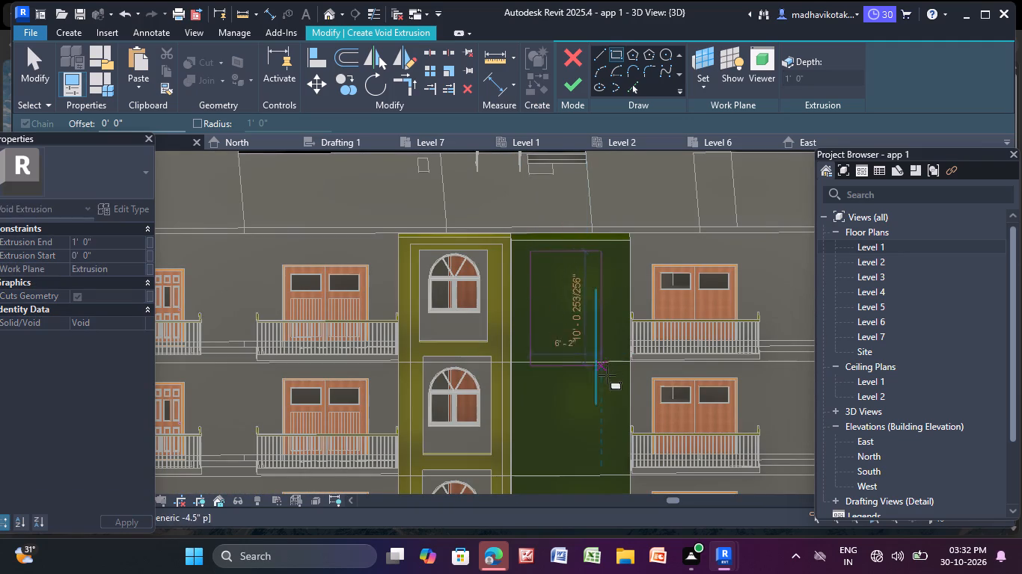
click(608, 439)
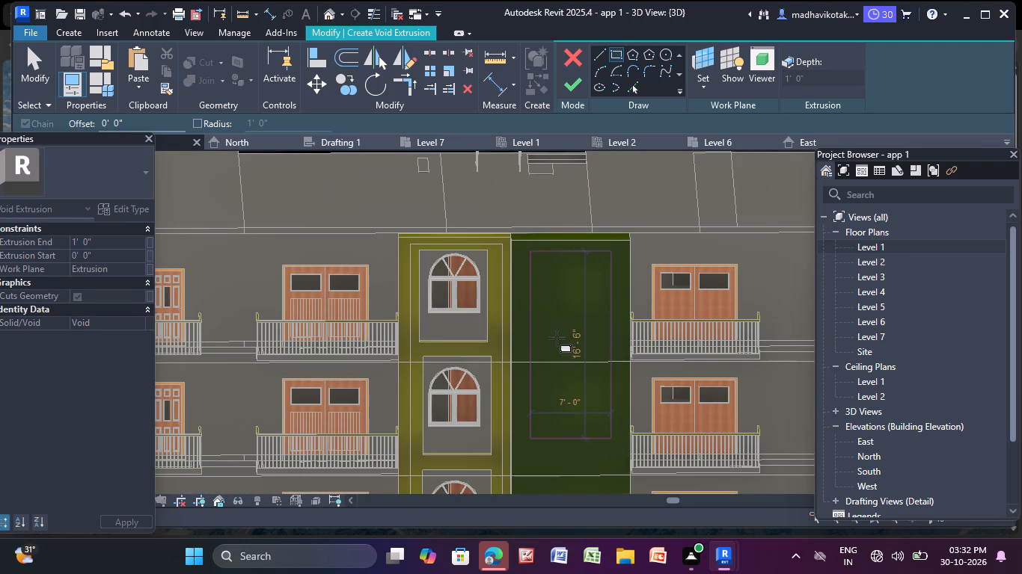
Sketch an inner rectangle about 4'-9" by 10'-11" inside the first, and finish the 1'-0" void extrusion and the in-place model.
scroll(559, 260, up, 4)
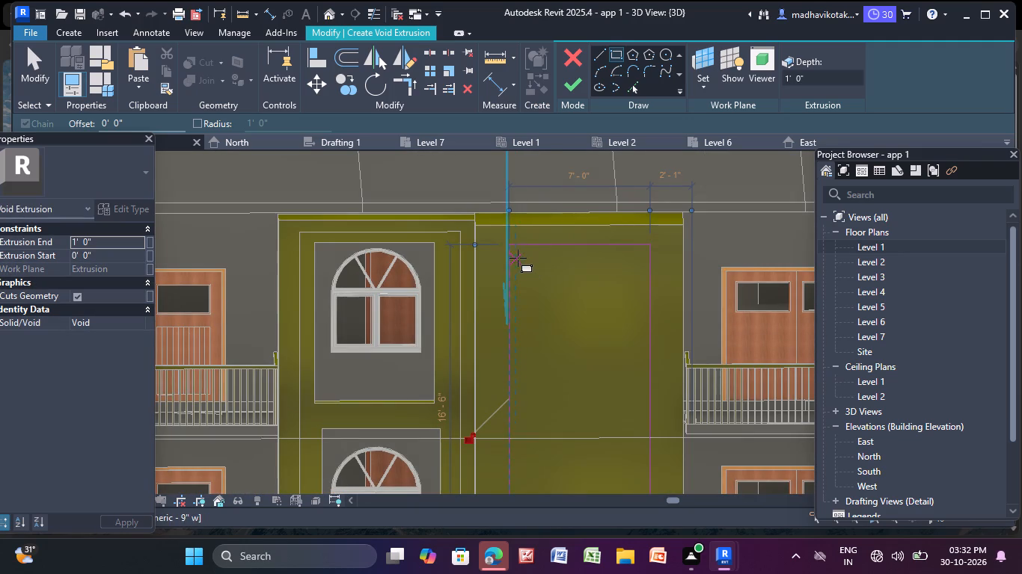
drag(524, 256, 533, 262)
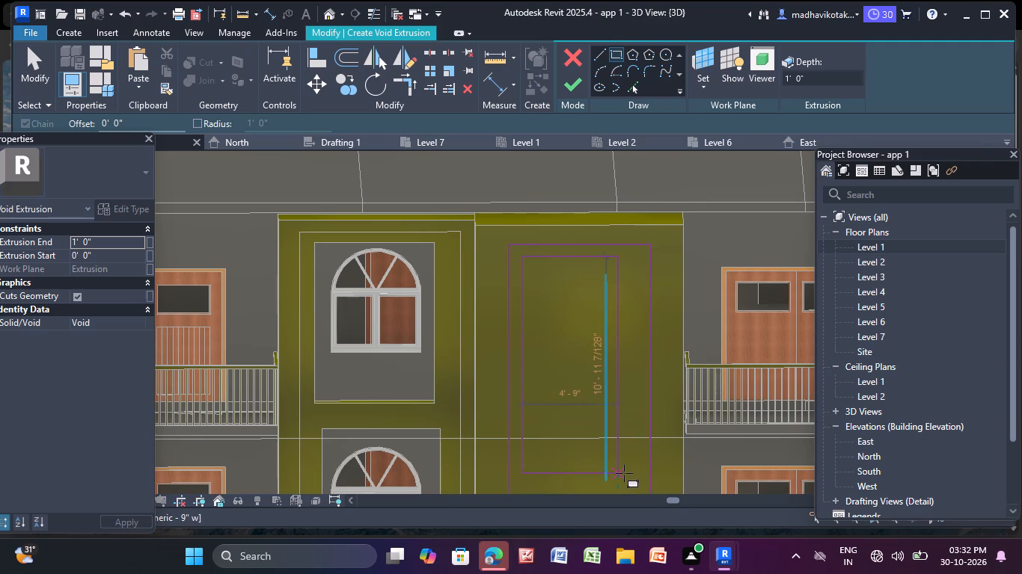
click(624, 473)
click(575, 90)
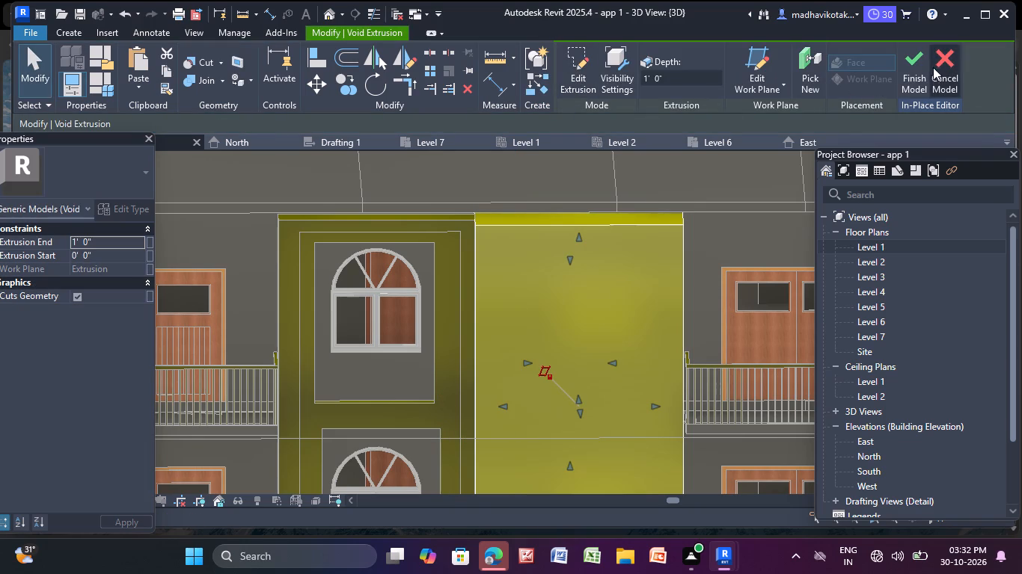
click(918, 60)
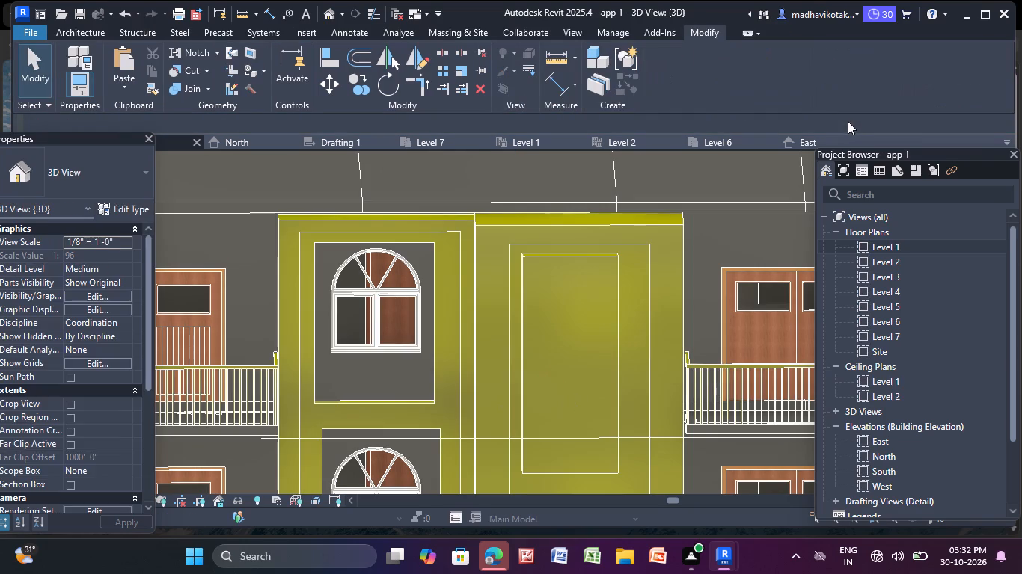
Delete the full-height block covering the adjacent arched-window column.
click(590, 311)
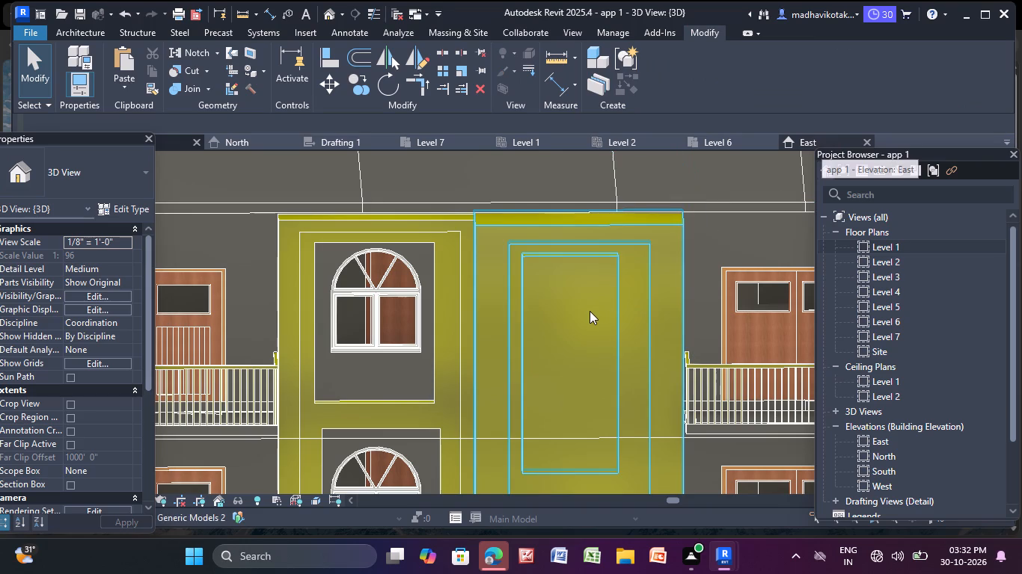
key(Delete)
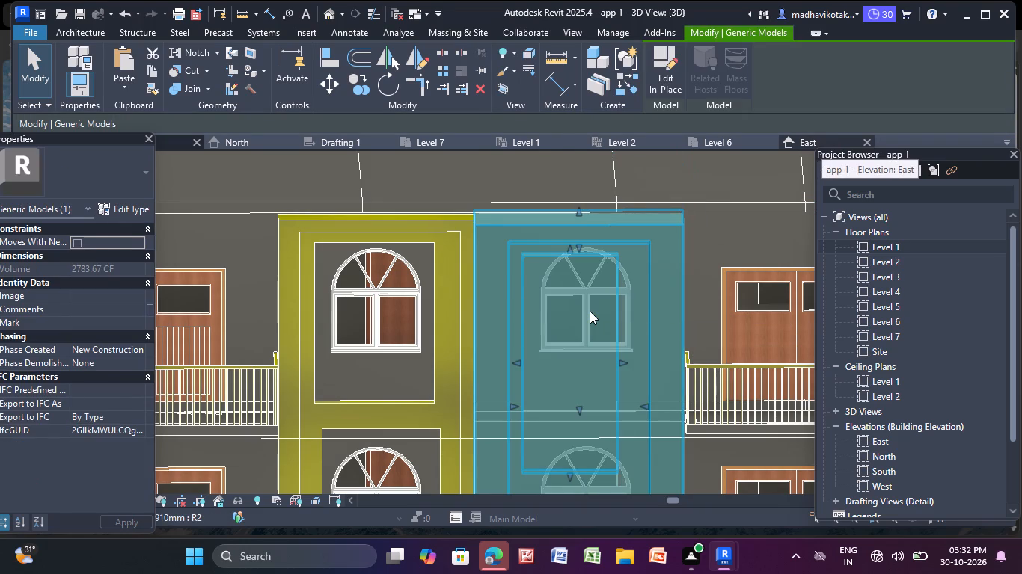
Copy the finished yellow stepped frame about 10'-6" across onto the adjacent arched-window column.
click(467, 247)
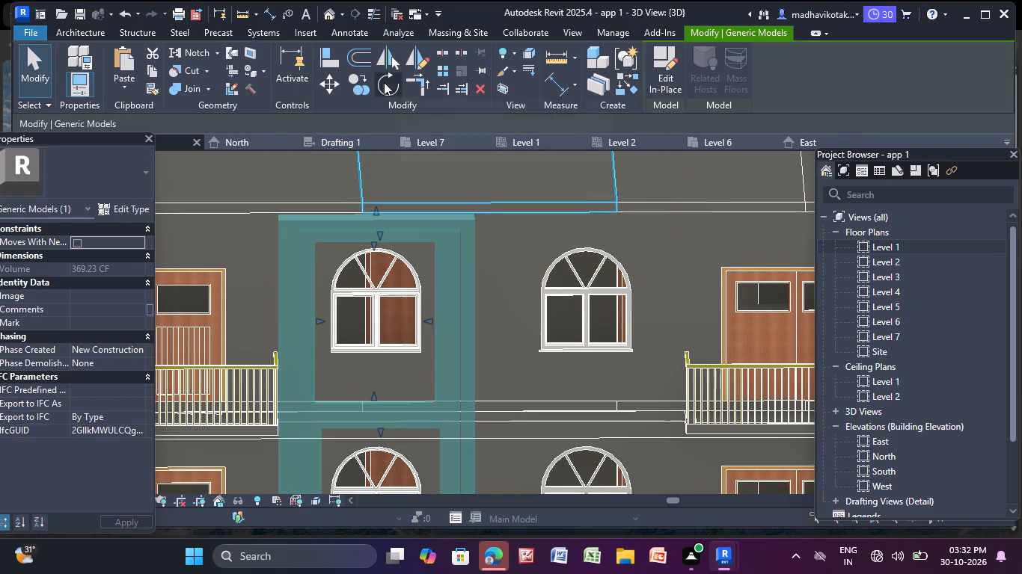
click(362, 83)
click(385, 224)
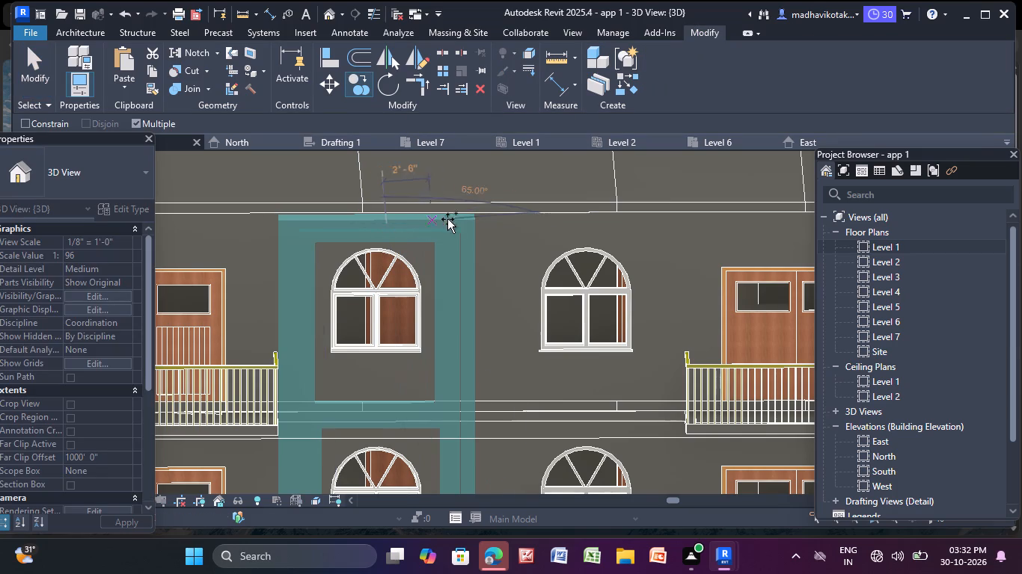
click(590, 215)
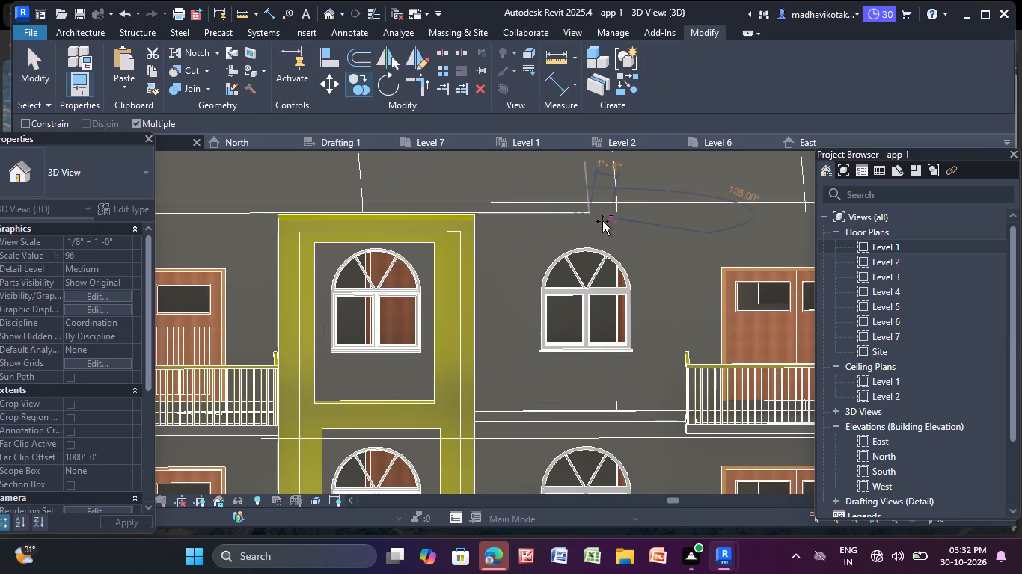
key(Escape)
key(Escape)
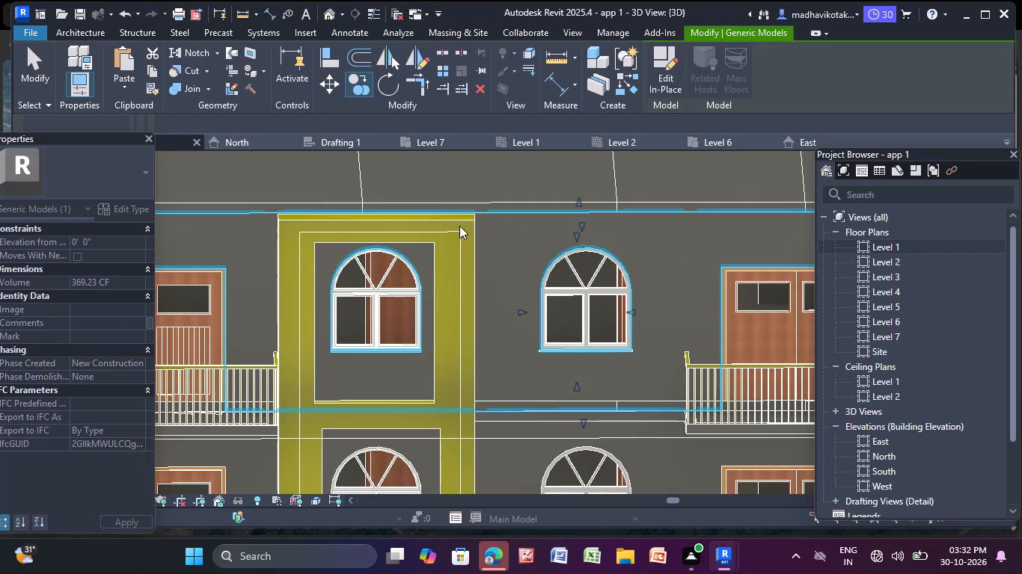
key(Escape)
key(Escape)
key(Escape)
key(Escape)
key(Escape)
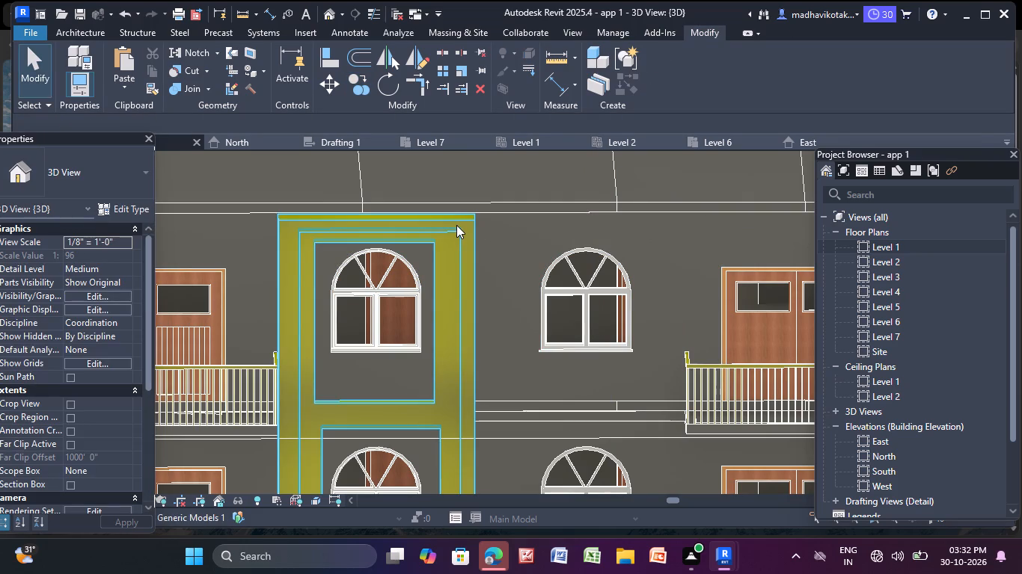
Copy the original stepped frame again, placing it about 10'-6 1/2" across around the adjacent arched-window column.
click(457, 223)
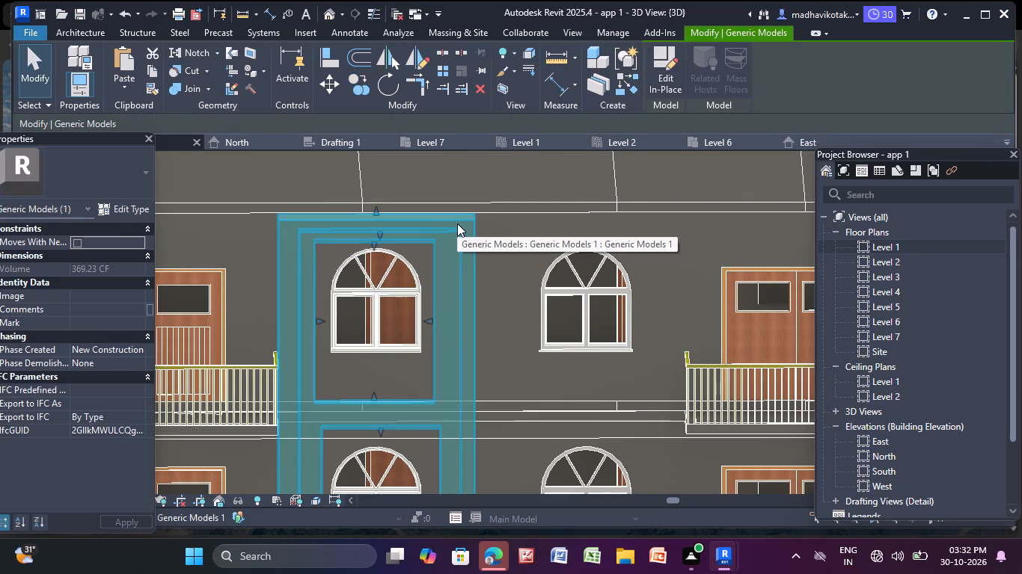
click(360, 81)
click(382, 227)
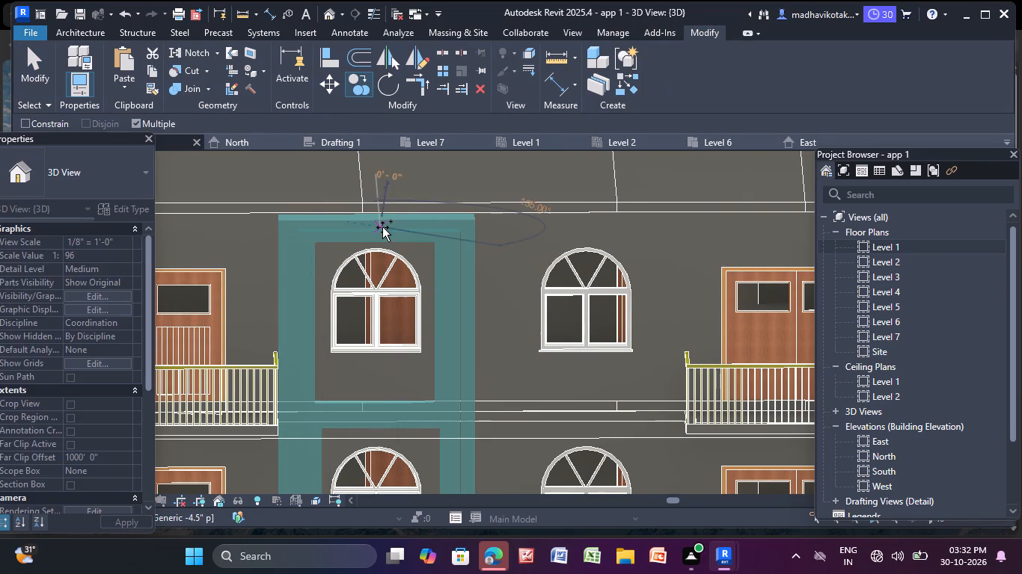
click(590, 221)
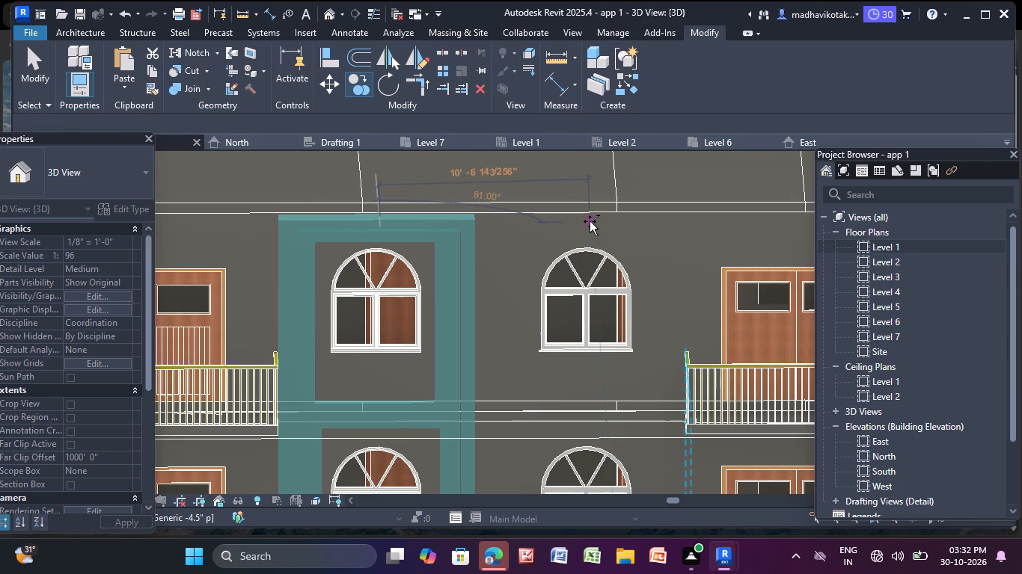
scroll(590, 221, up, 2)
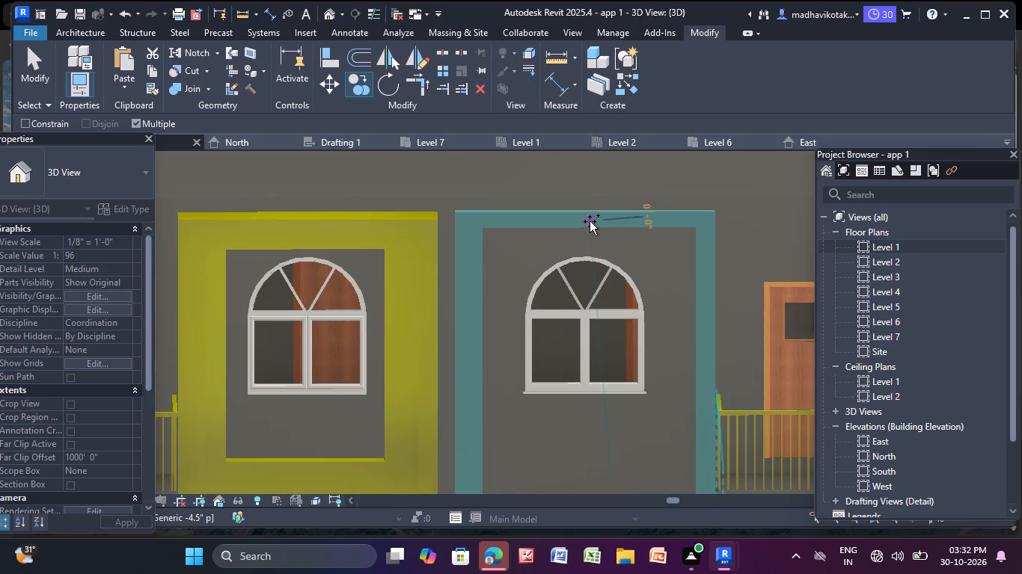
key(Escape)
key(Escape)
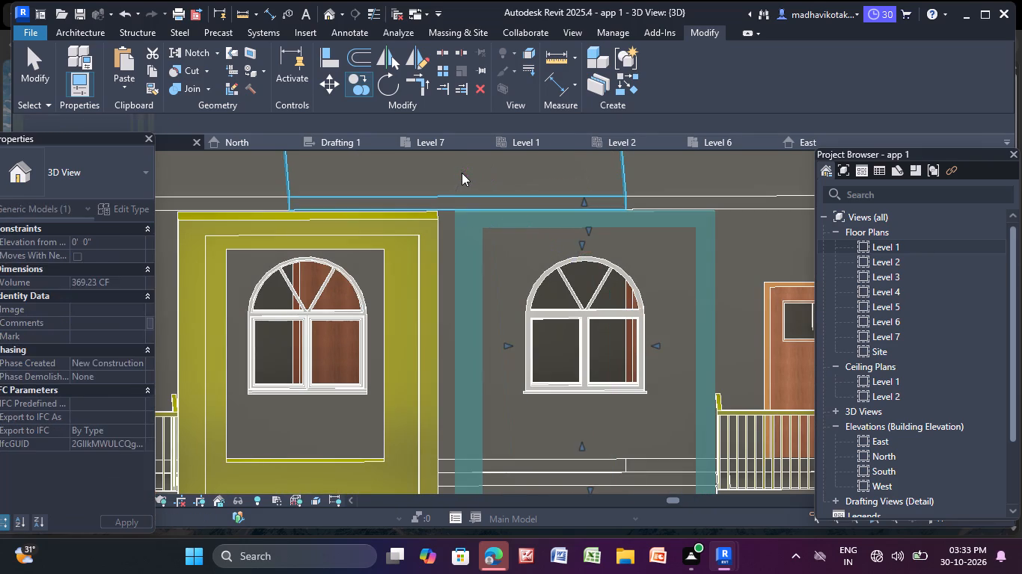
key(Escape)
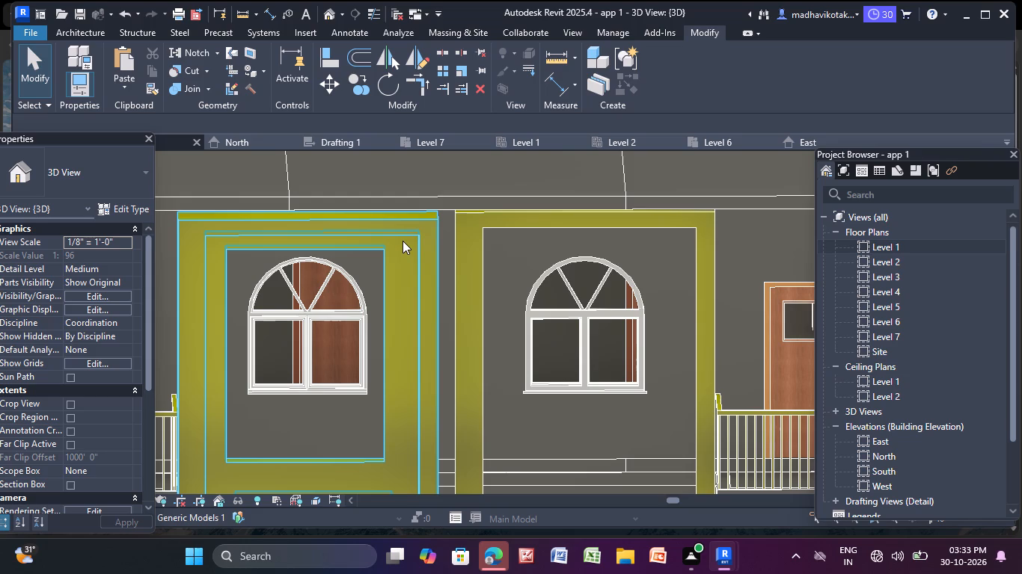
Move the top window opening's side edge nearest the original frame closer to that frame on the copied frame.
click(474, 224)
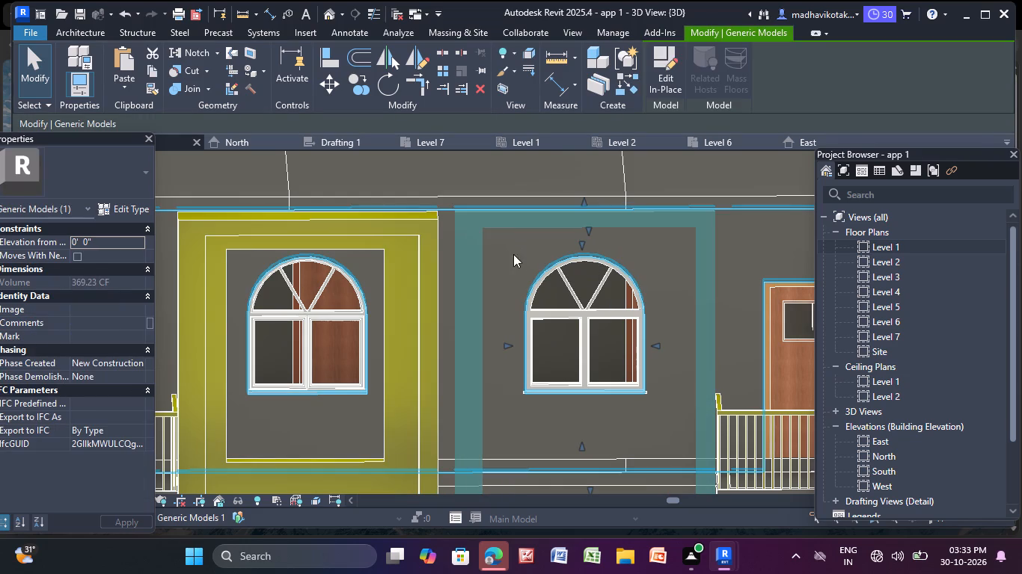
drag(507, 344, 489, 348)
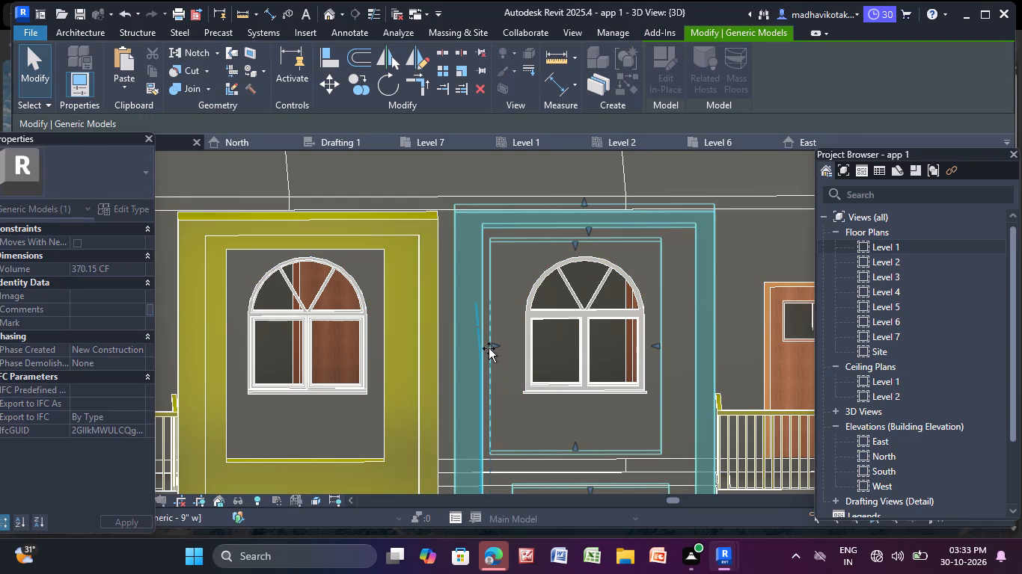
drag(489, 348, 494, 348)
key(Escape)
key(Escape)
scroll(486, 239, down, 6)
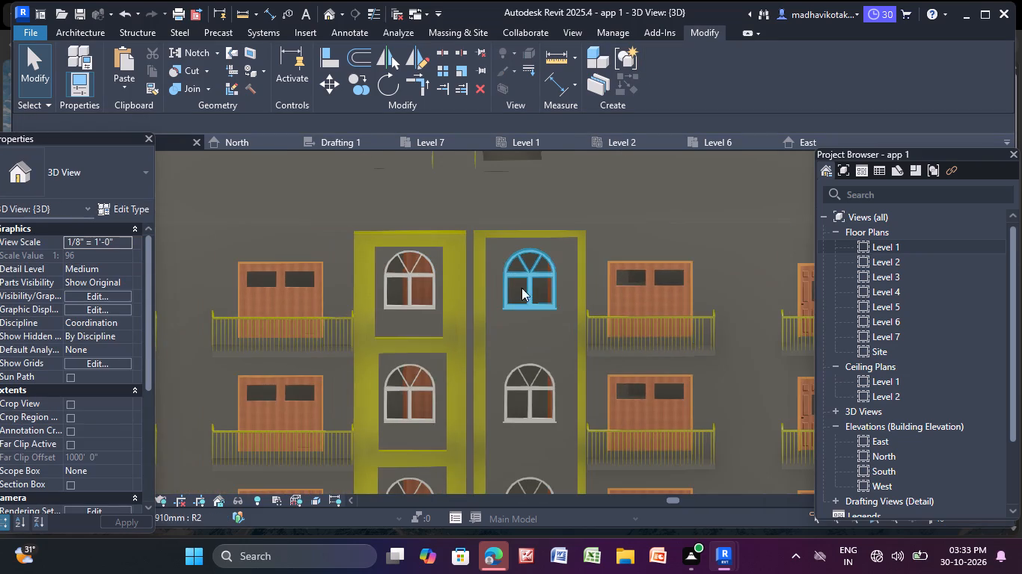
key(Escape)
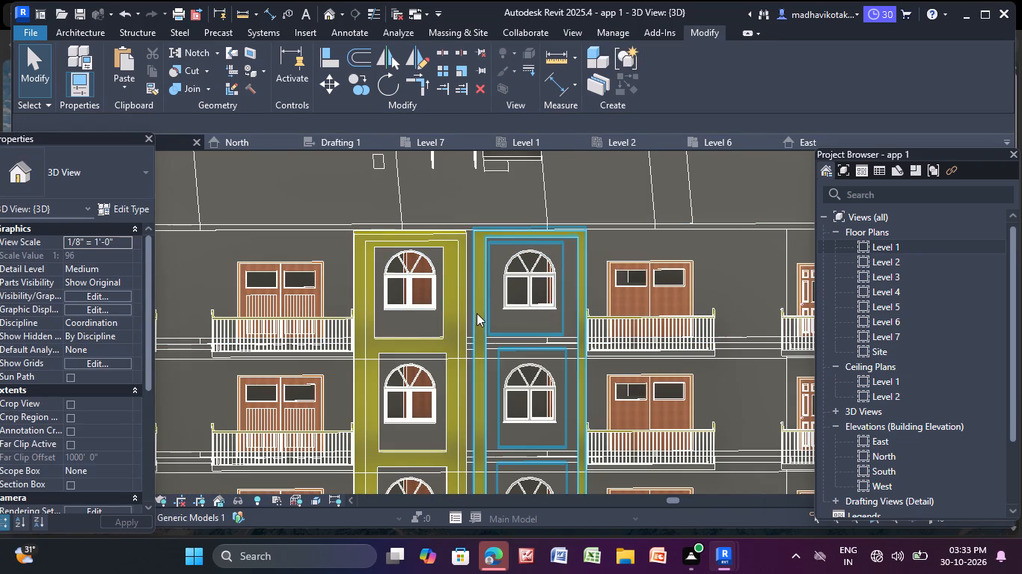
Delete the copied stepped frame from around the adjacent arched-window column.
click(477, 313)
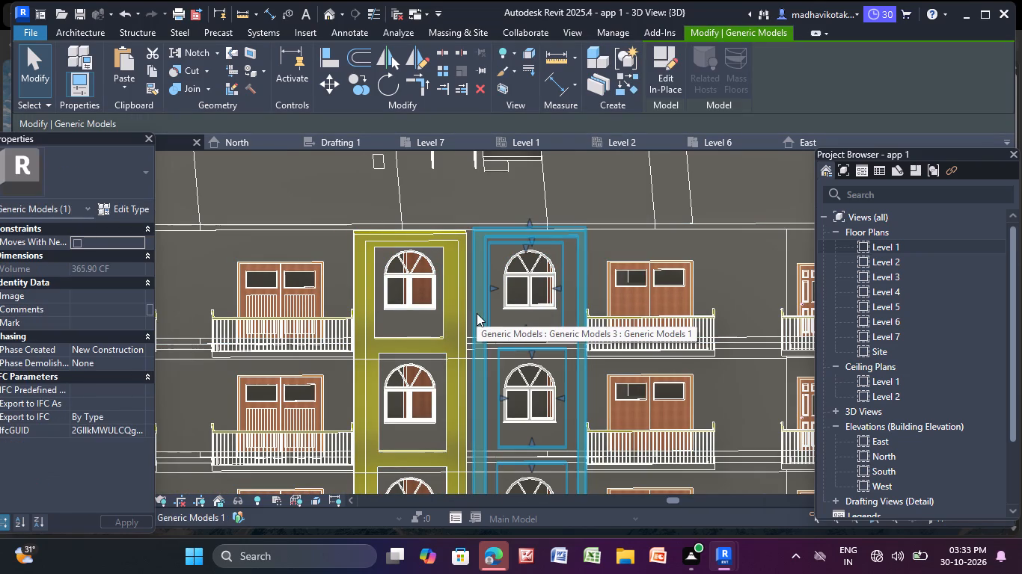
key(Delete)
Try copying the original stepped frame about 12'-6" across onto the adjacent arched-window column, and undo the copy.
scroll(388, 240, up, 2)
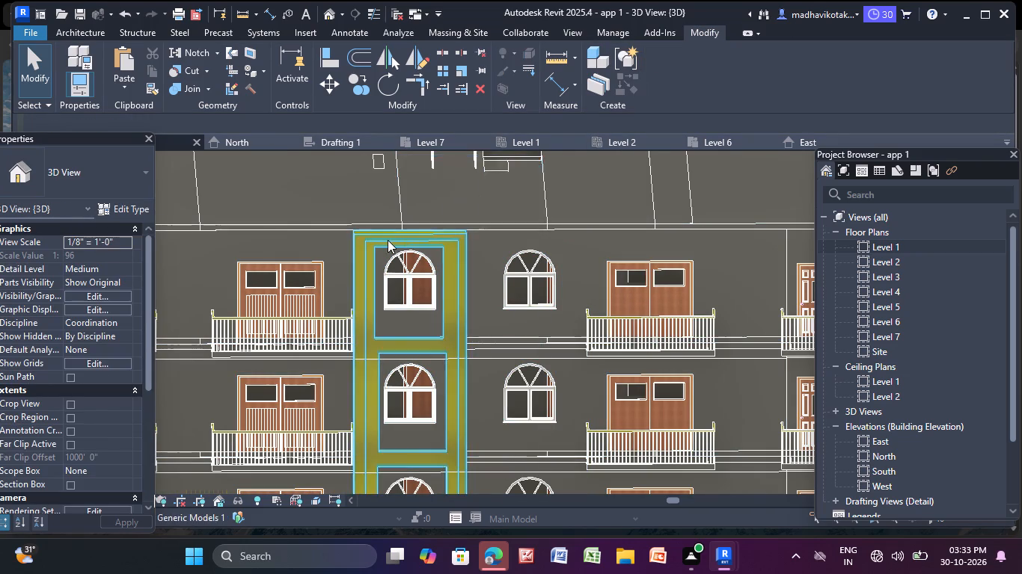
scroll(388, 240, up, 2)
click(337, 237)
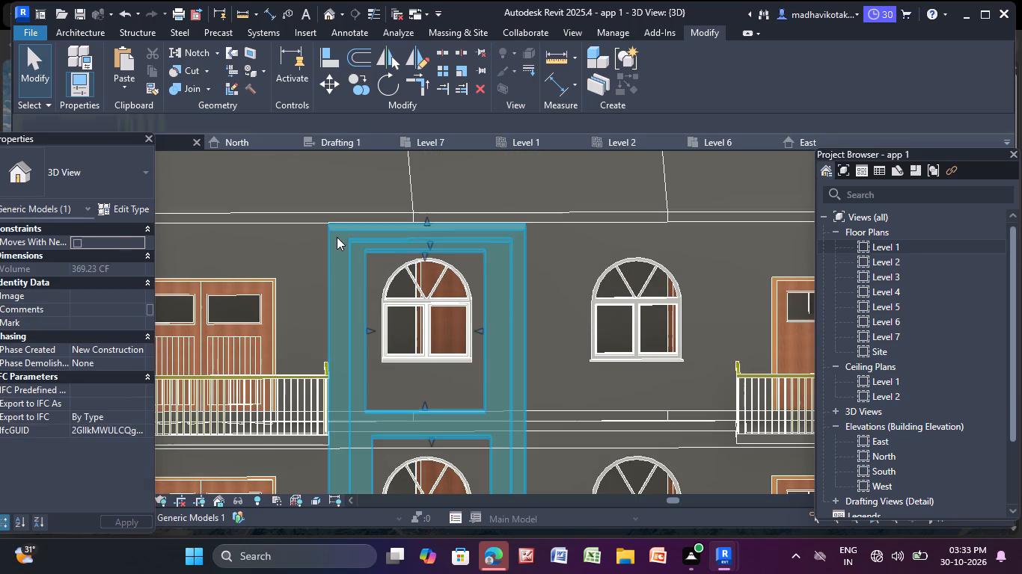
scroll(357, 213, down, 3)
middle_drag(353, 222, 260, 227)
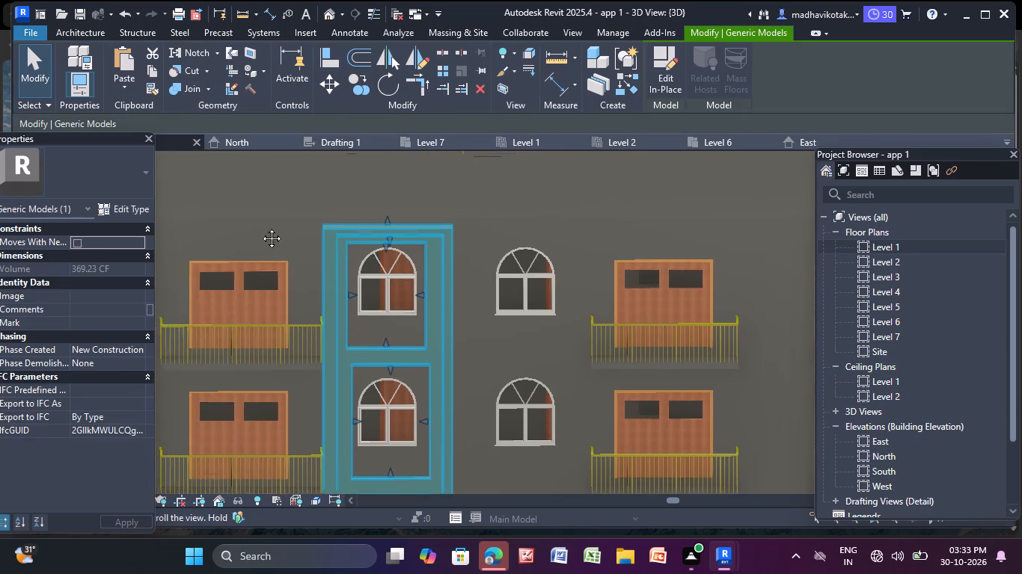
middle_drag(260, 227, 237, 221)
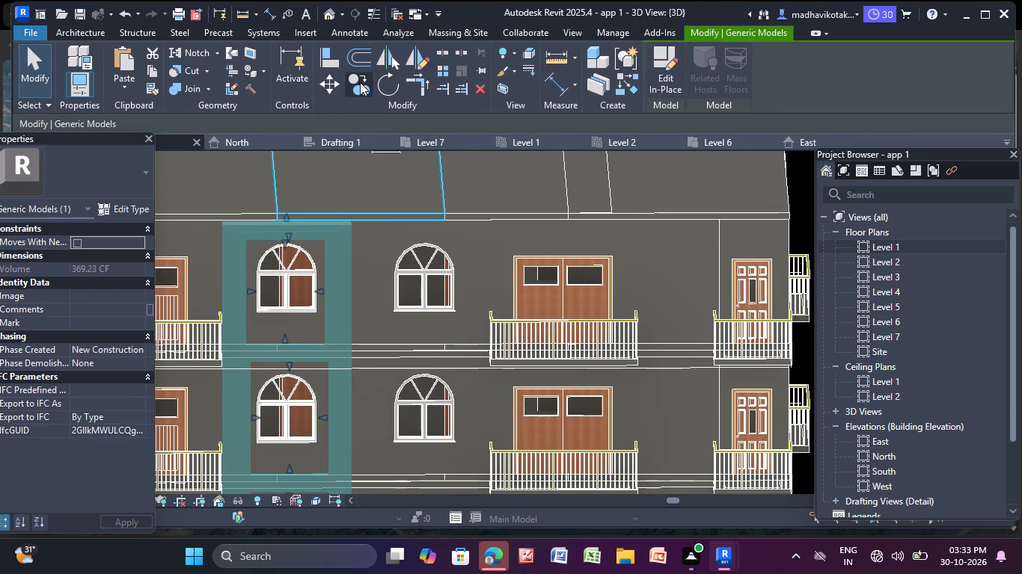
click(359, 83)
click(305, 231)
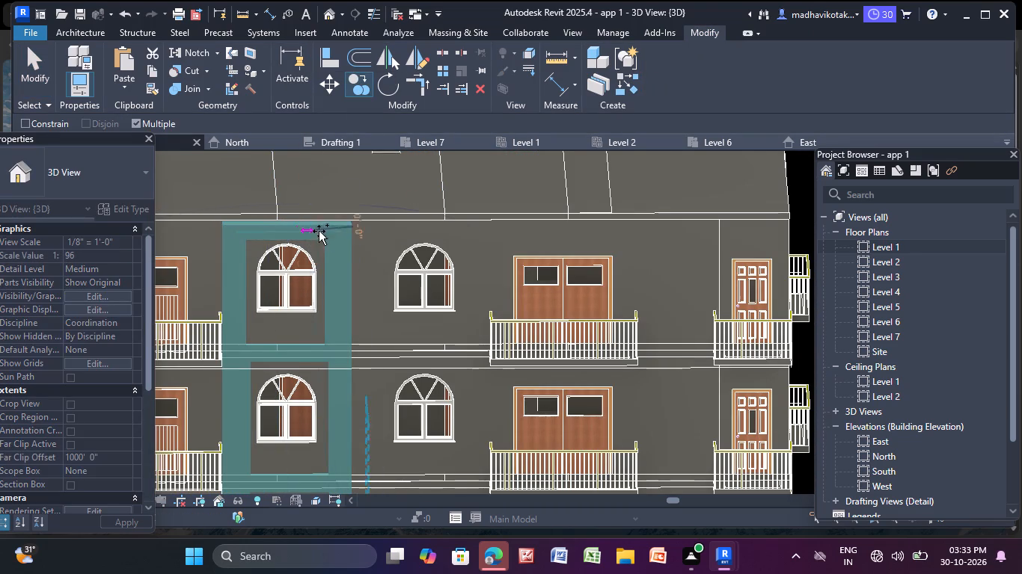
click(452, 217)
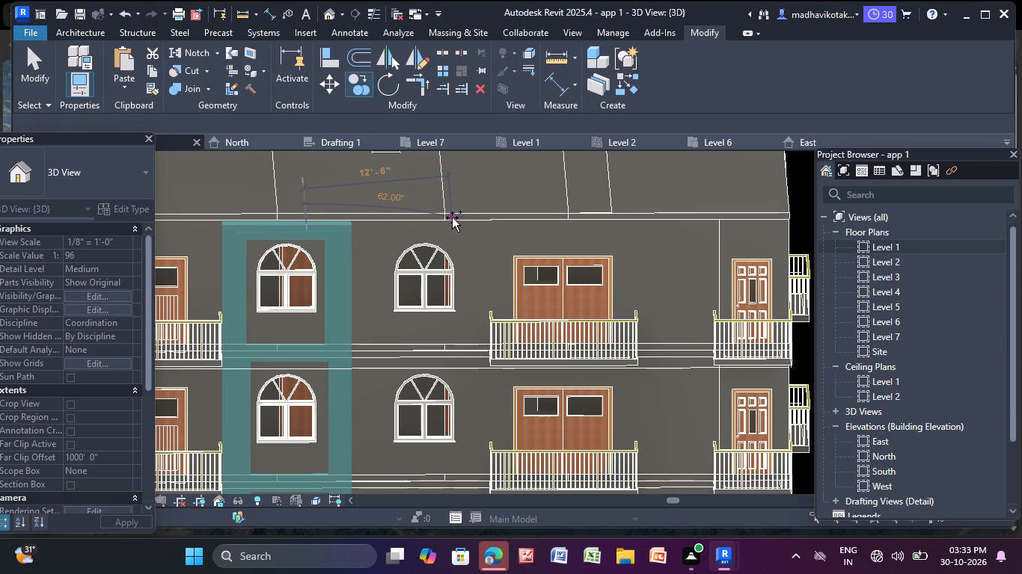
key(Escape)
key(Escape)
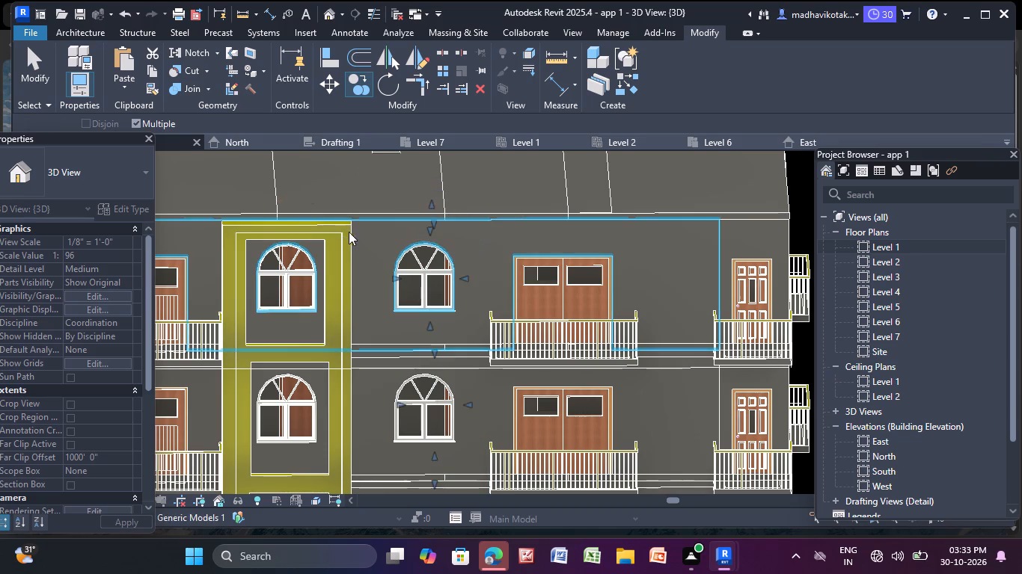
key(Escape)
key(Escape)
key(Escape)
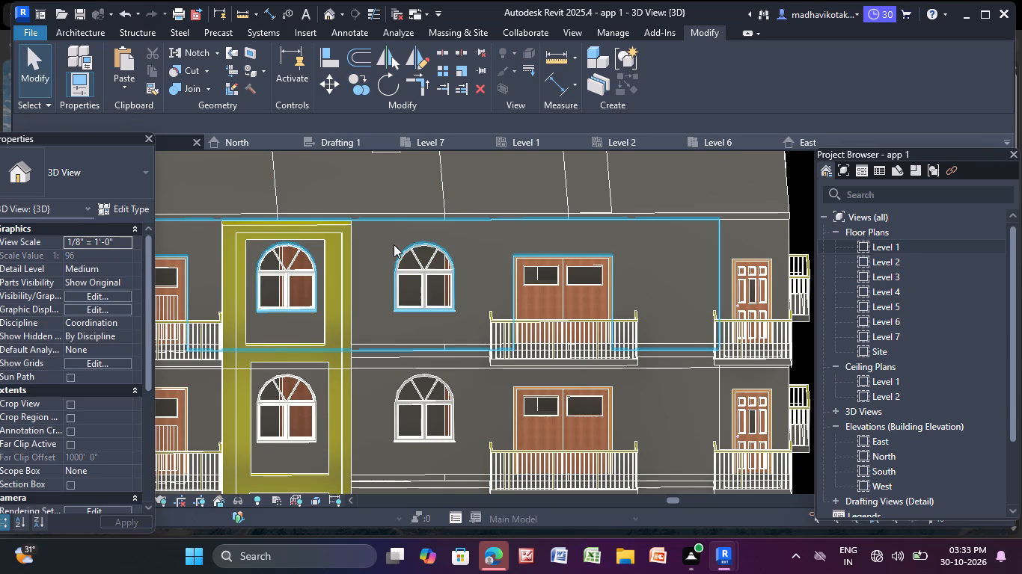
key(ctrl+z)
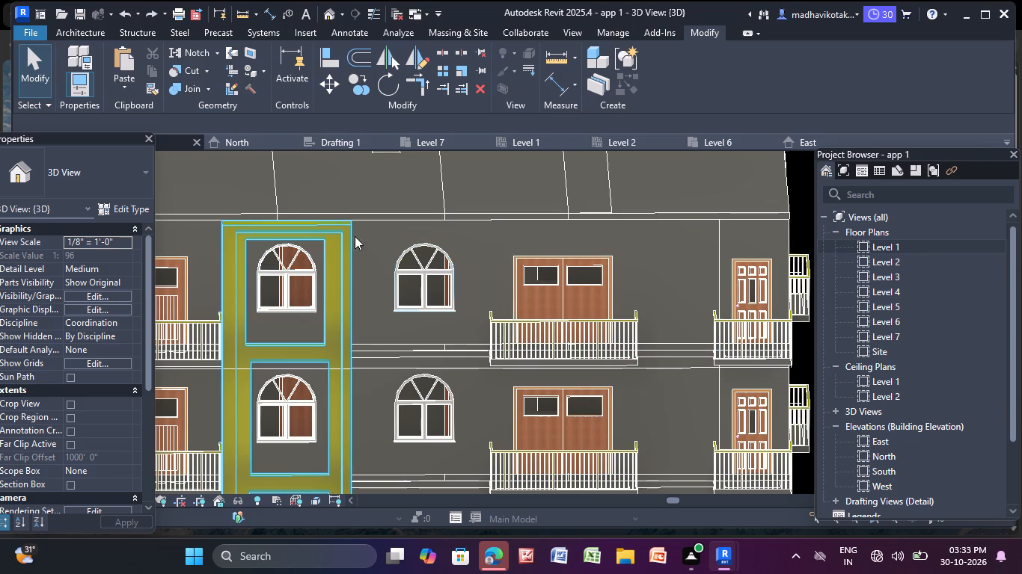
Copy the original stepped frame across toward the adjacent arched-window column, using a base point on its inner side edge.
click(327, 229)
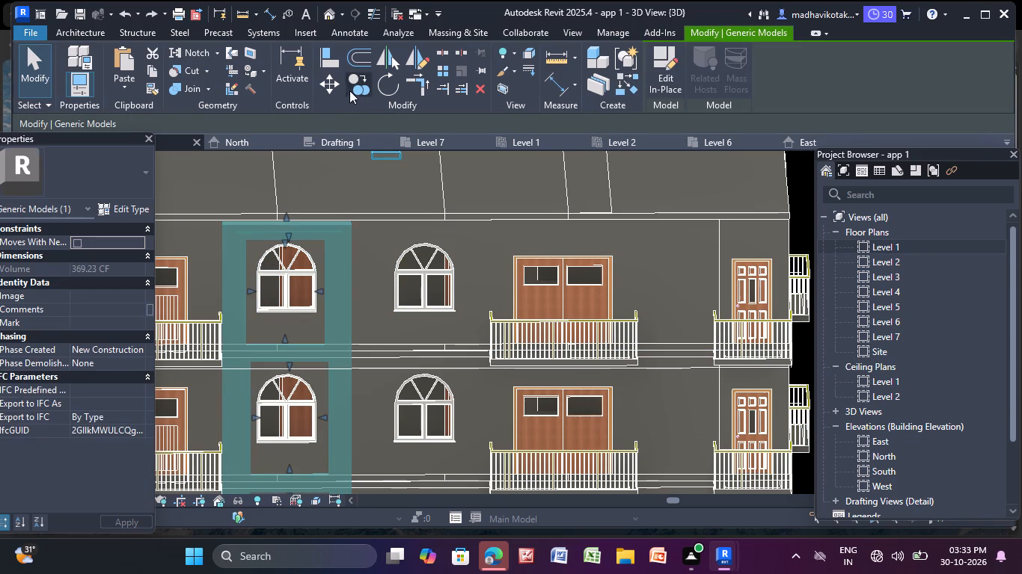
click(358, 84)
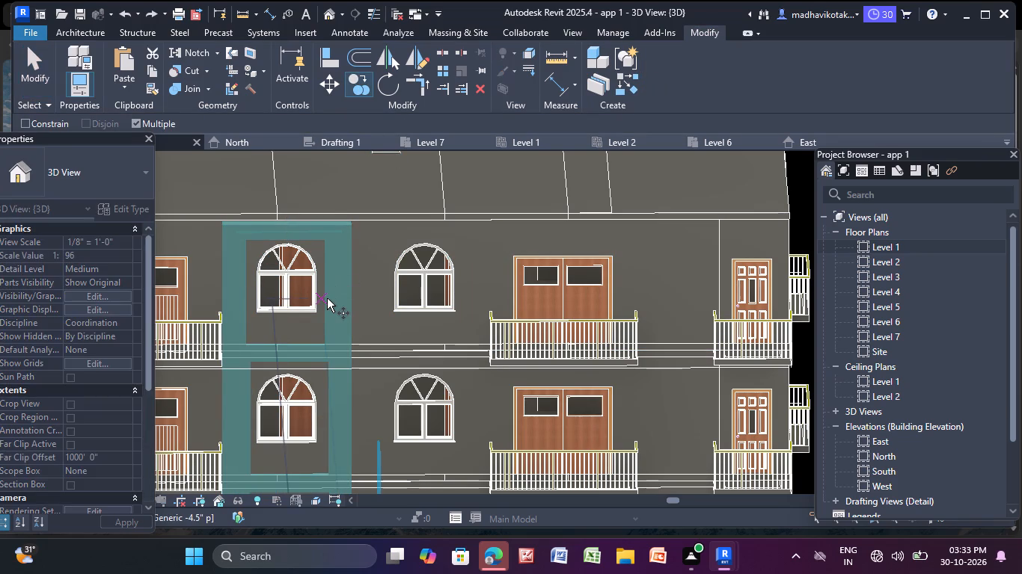
click(334, 318)
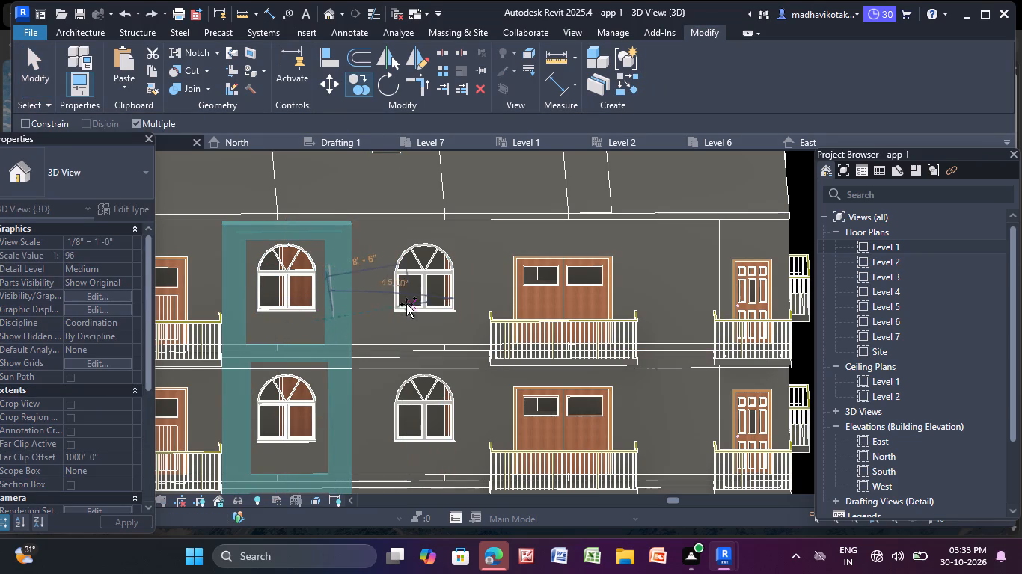
click(451, 313)
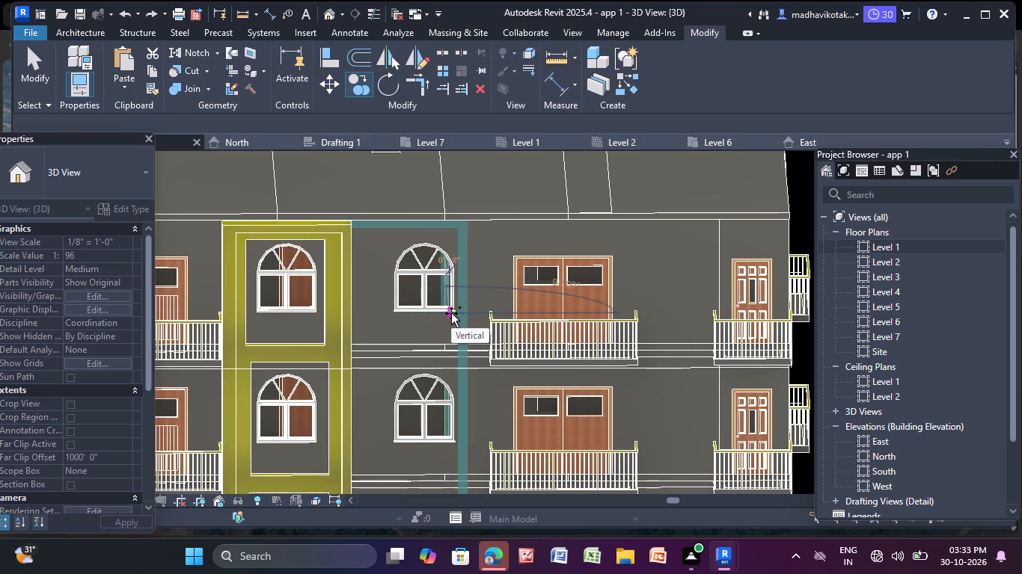
key(Escape)
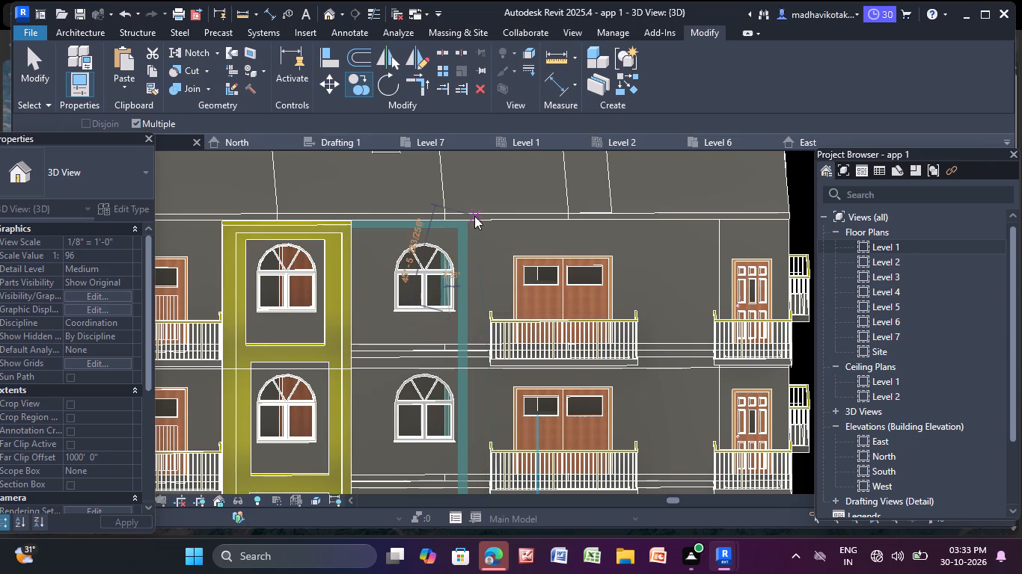
key(Escape)
key(Escape)
Move the new frame copy sideways, farther from the original frame.
click(415, 228)
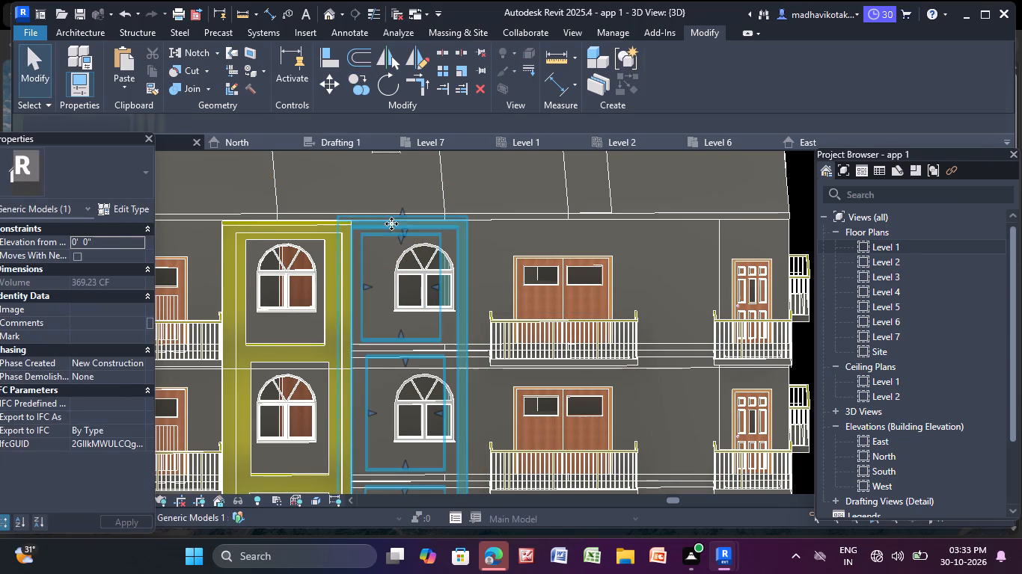
click(342, 76)
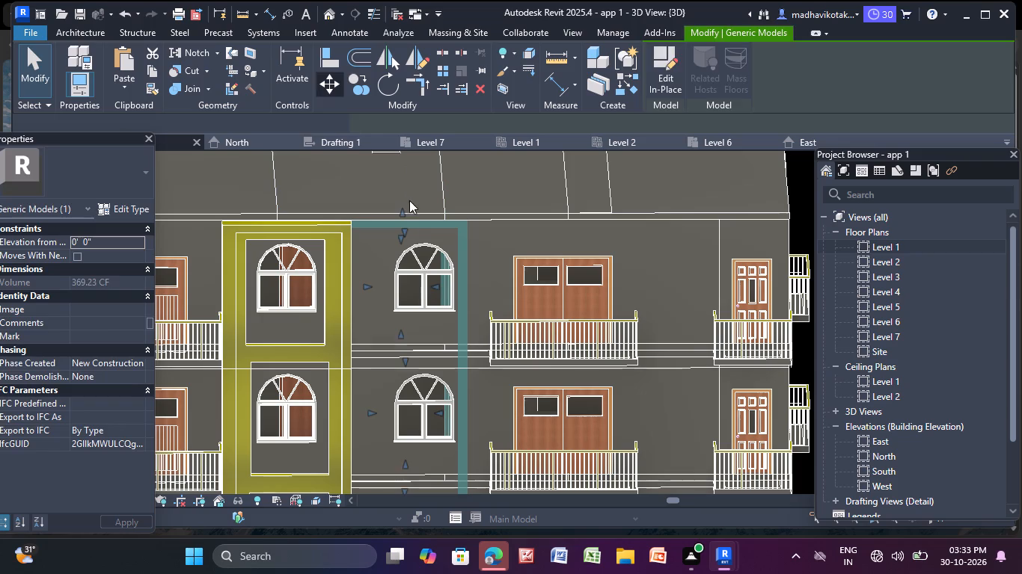
click(404, 223)
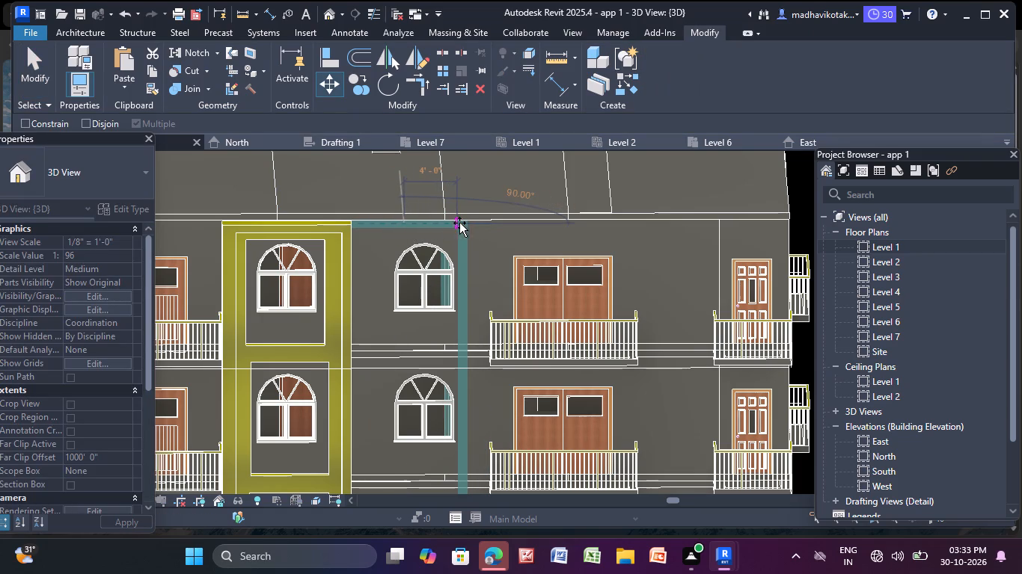
click(468, 220)
key(Escape)
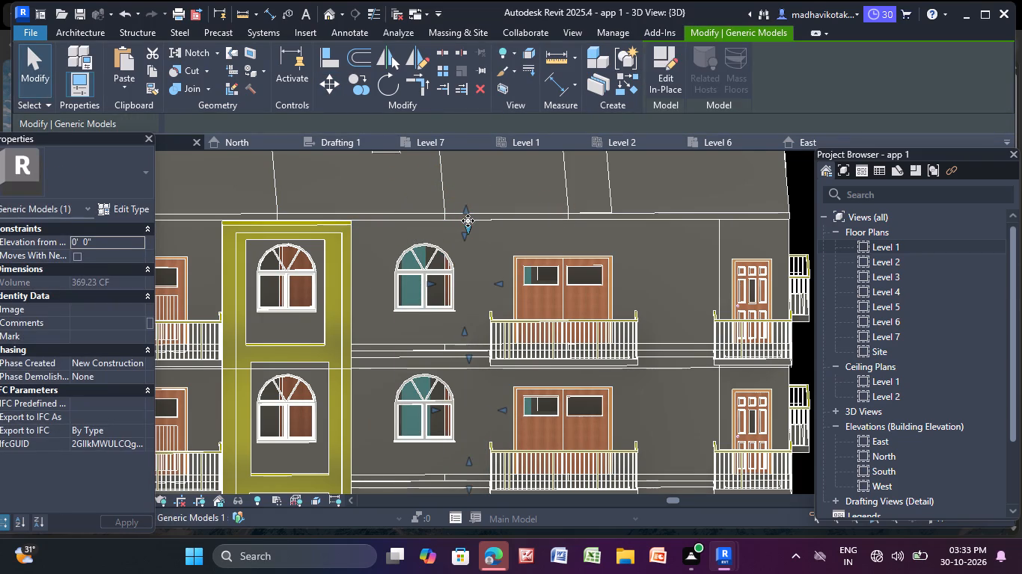
key(Escape)
Examine the facade and the building's side to check where the moved frame copy sits relative to the adjacent window column.
scroll(495, 245, down, 6)
scroll(561, 288, down, 1)
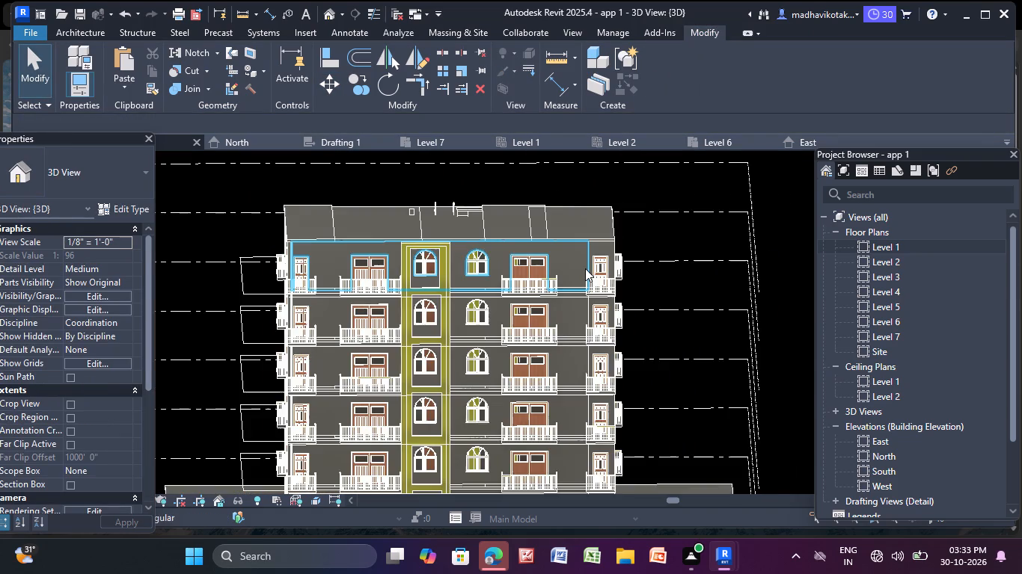
middle_drag(585, 268, 310, 277)
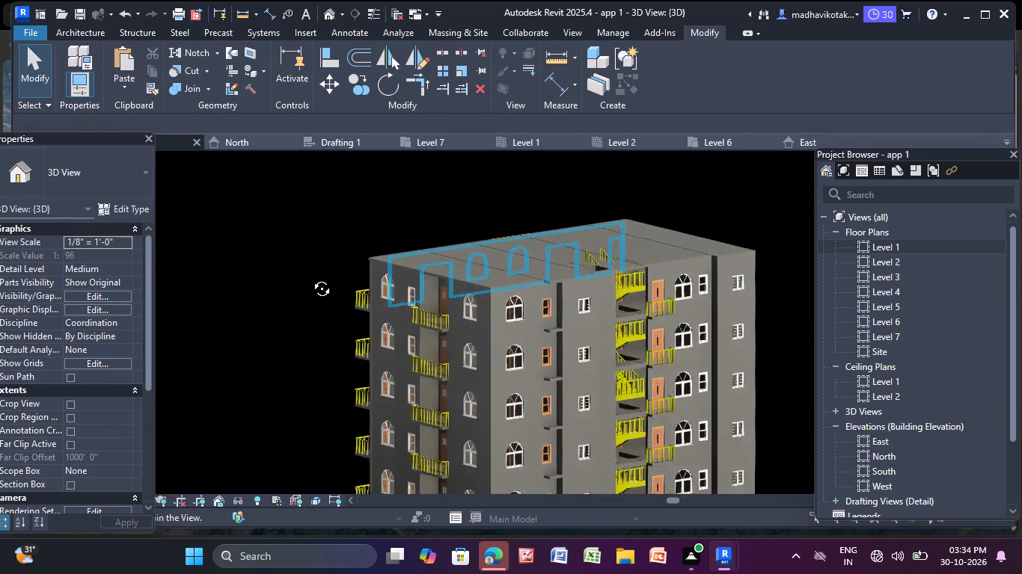
middle_drag(310, 277, 590, 247)
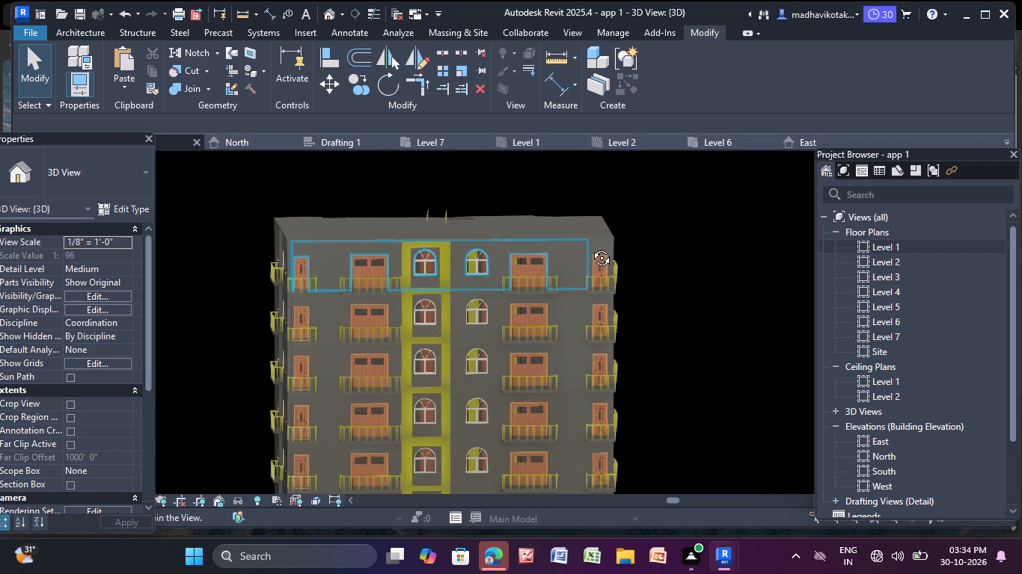
middle_drag(590, 247, 583, 239)
scroll(485, 269, up, 3)
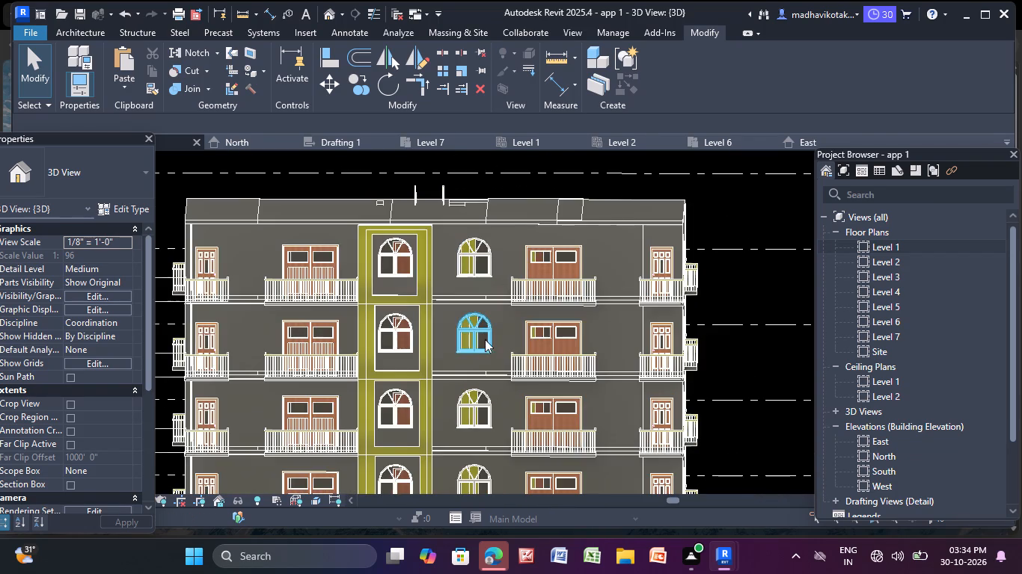
scroll(486, 351, down, 2)
middle_drag(486, 351, 488, 252)
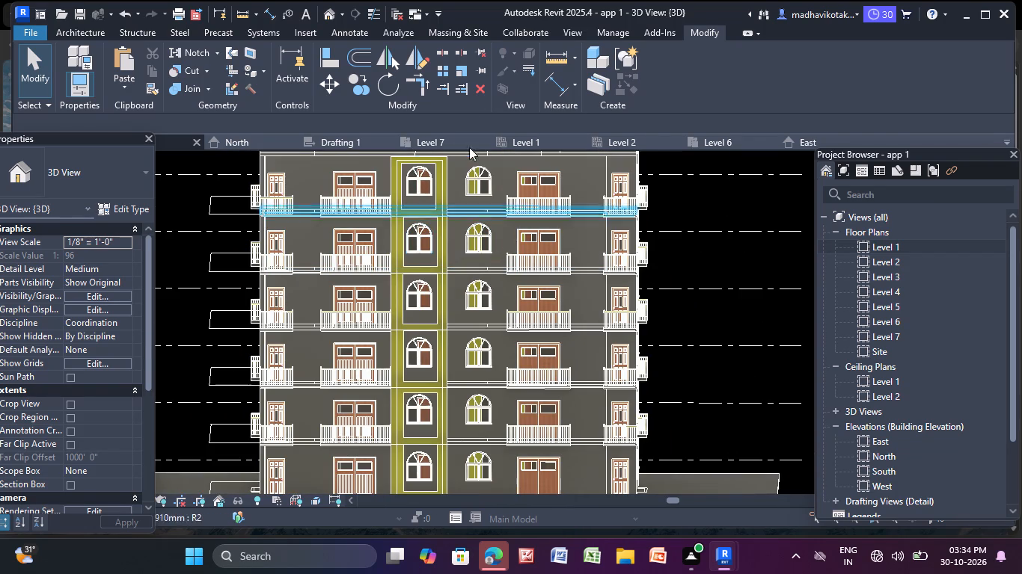
Create a new in-place component in the Generic Models category, keeping the suggested name.
click(85, 31)
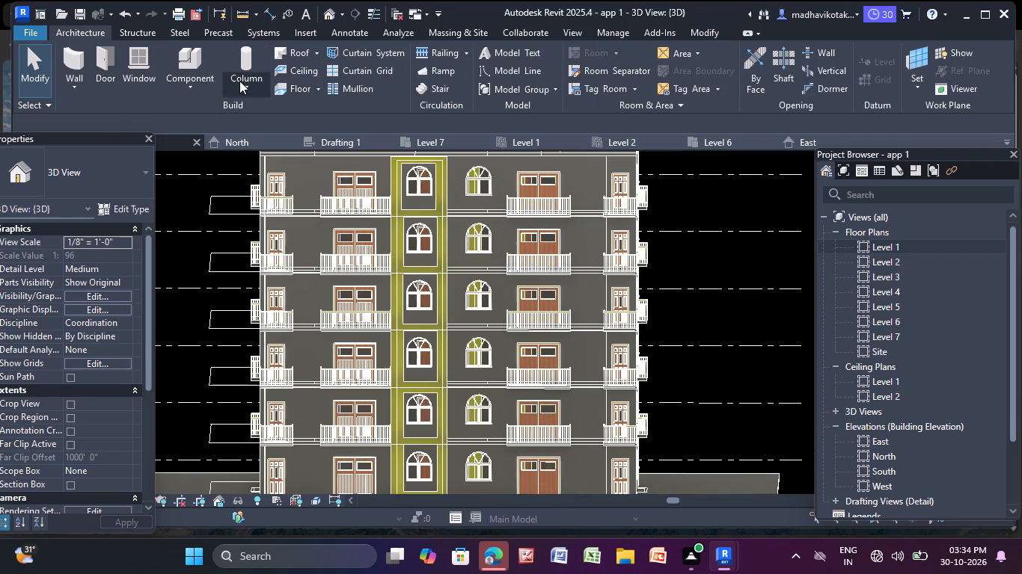
click(206, 92)
click(203, 153)
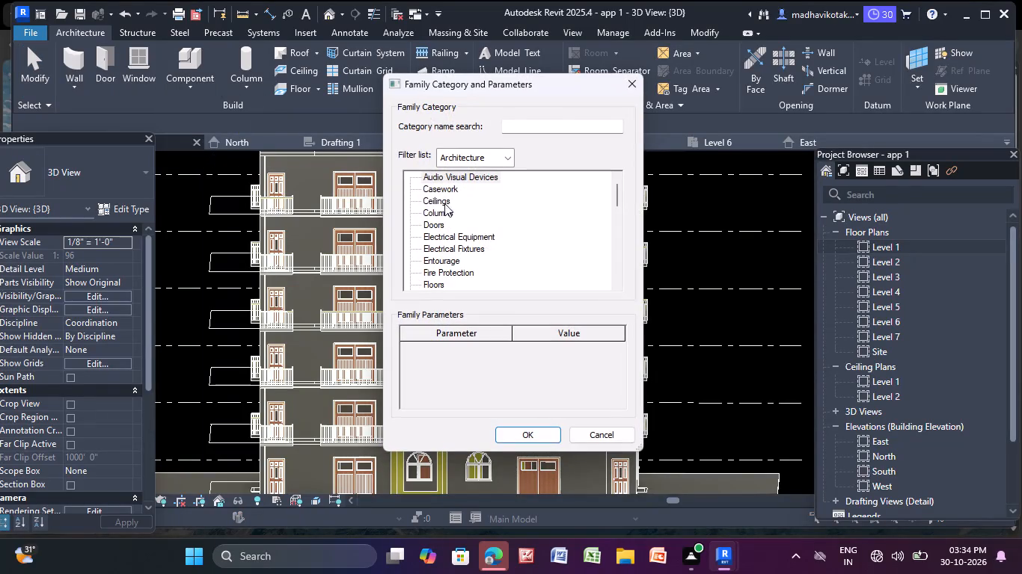
scroll(480, 217, down, 6)
click(447, 259)
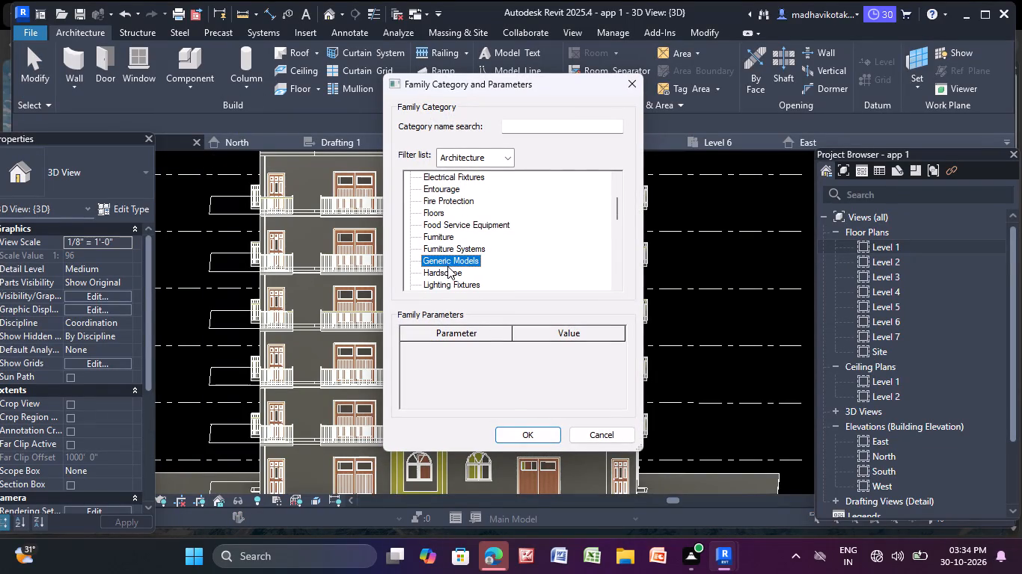
click(536, 434)
scroll(533, 434, down, 3)
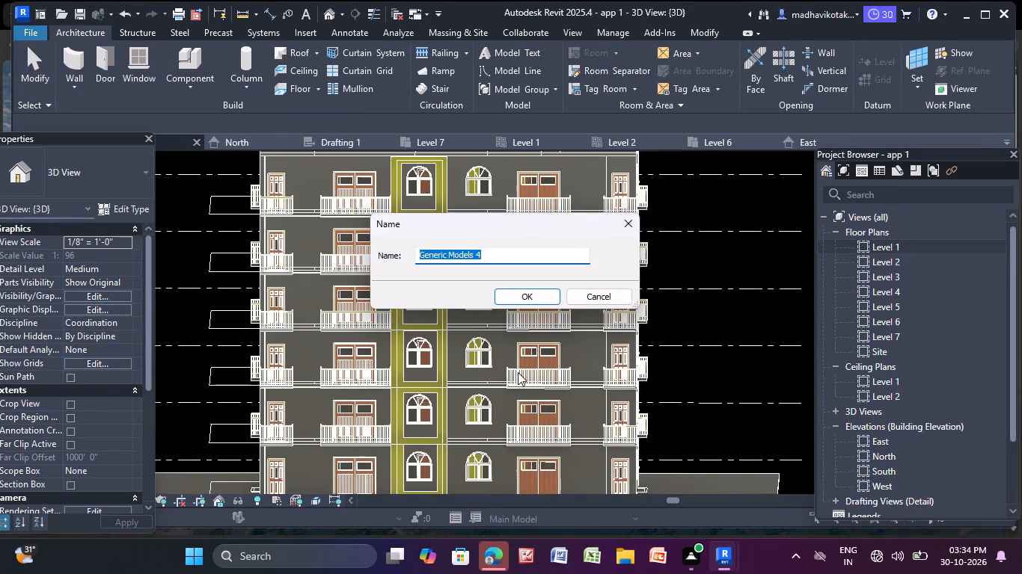
click(525, 296)
Start an extrusion and set its work plane to the floor face below the adjacent column's ground-level arched window.
scroll(527, 294, down, 4)
middle_drag(510, 325, 526, 229)
scroll(505, 398, up, 4)
middle_drag(503, 401, 491, 377)
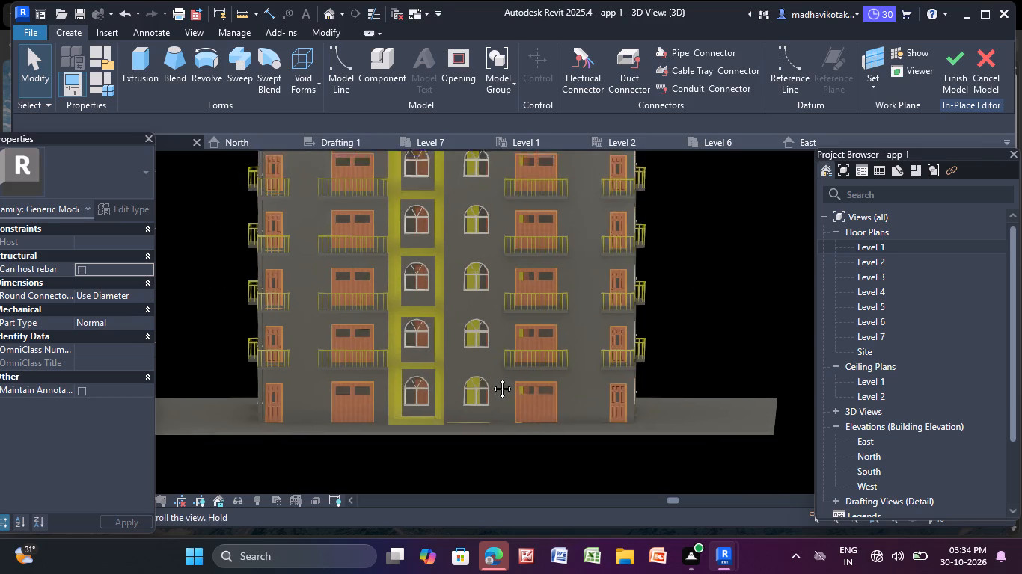
middle_drag(491, 377, 477, 342)
scroll(463, 362, up, 5)
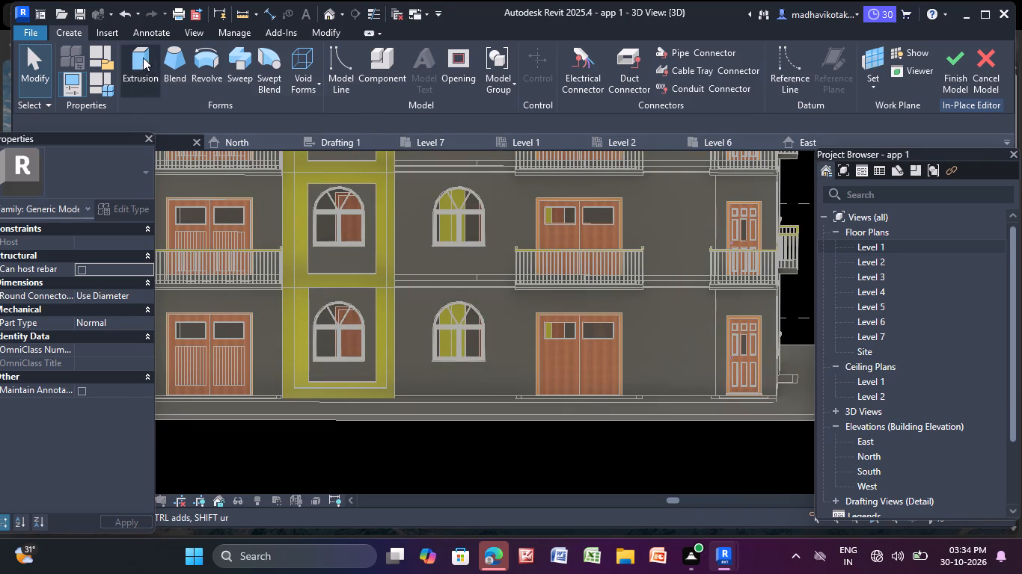
click(138, 55)
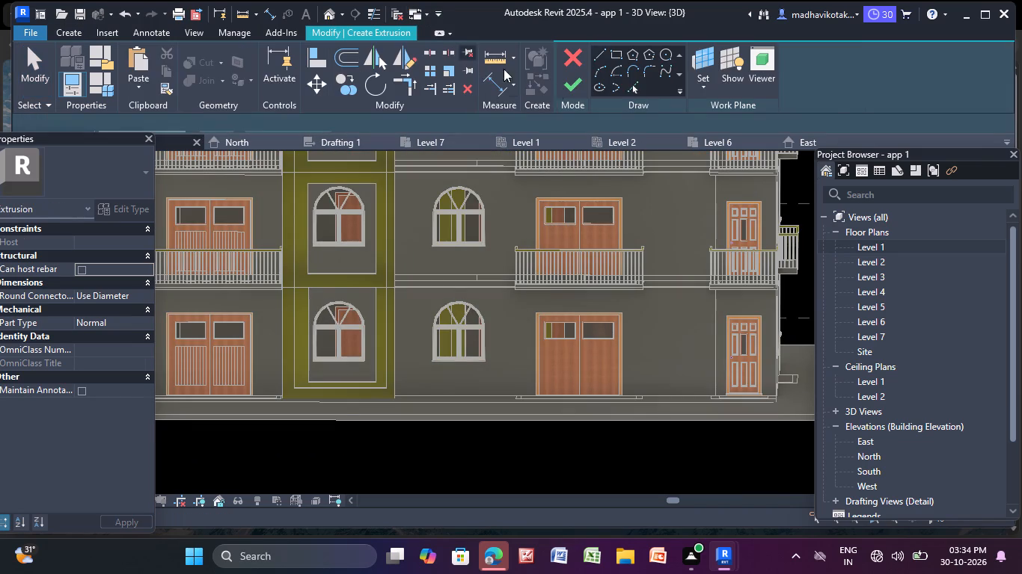
click(709, 87)
click(720, 139)
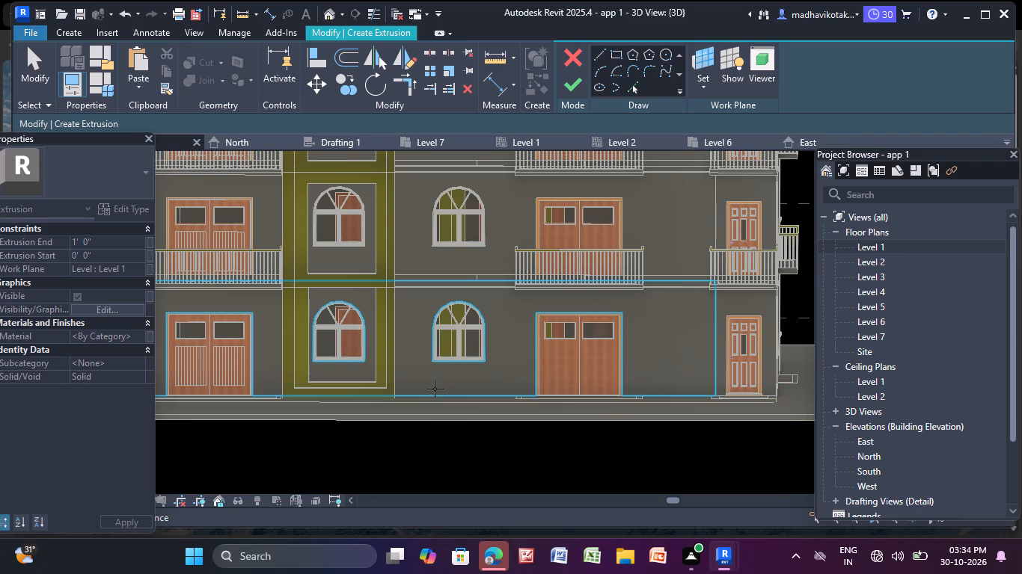
scroll(433, 400, up, 7)
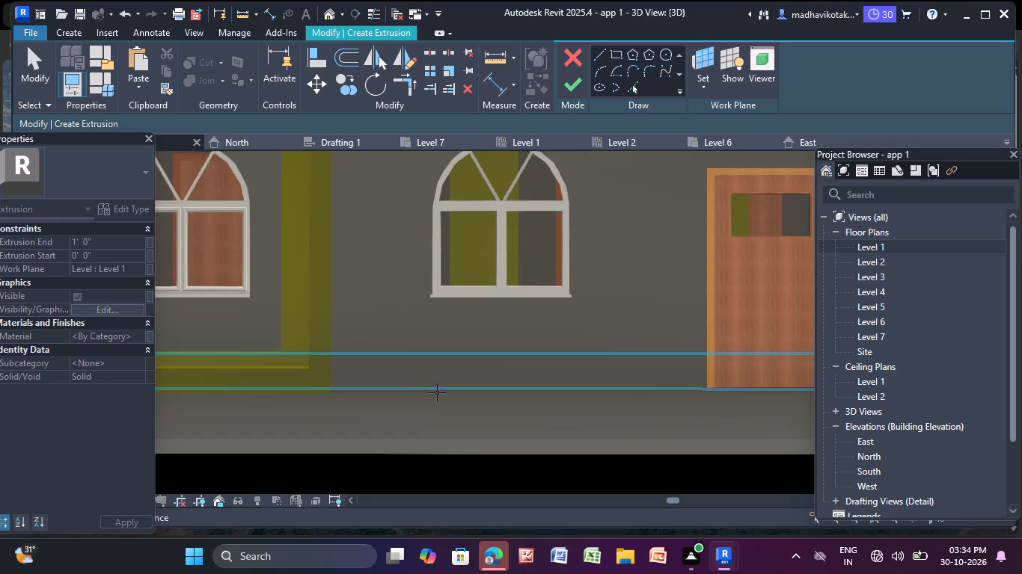
click(447, 390)
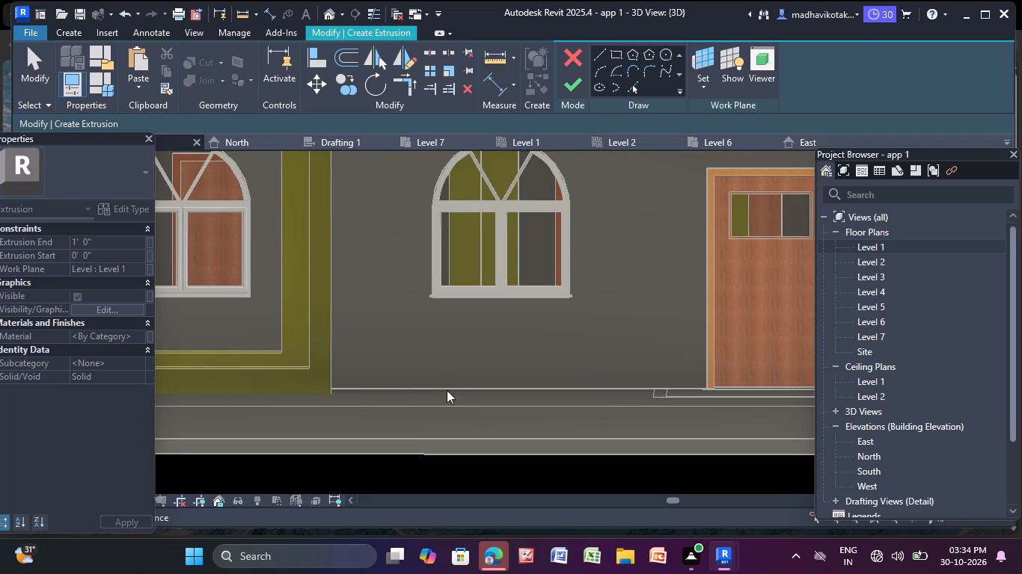
Sketch a rectangle about 7'-11" by 21'-1" on the floor below the adjacent arched window and finish the 1' 0" extrusion and in-place model.
click(612, 57)
scroll(474, 289, down, 3)
middle_drag(466, 300, 464, 310)
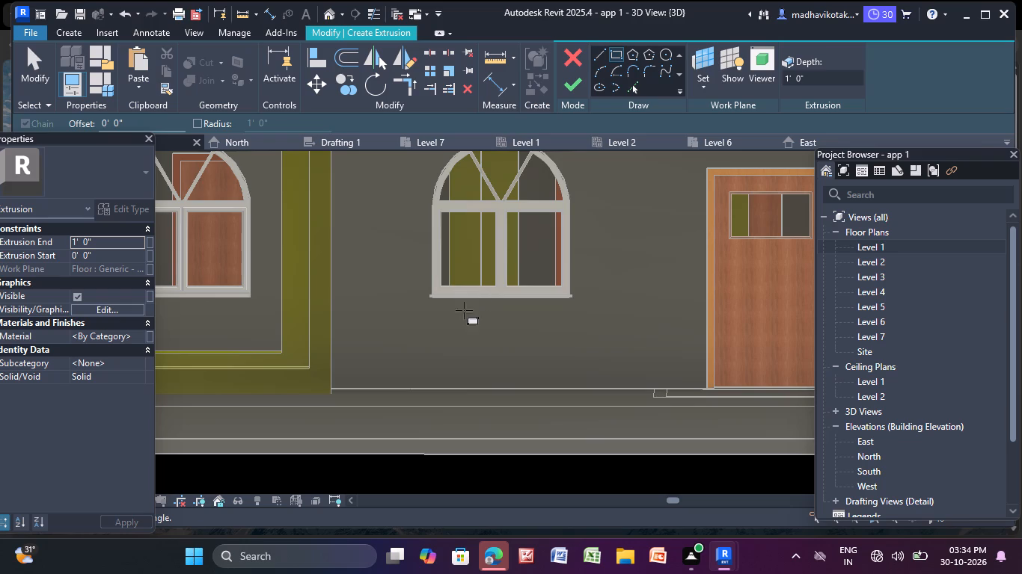
middle_drag(464, 310, 453, 423)
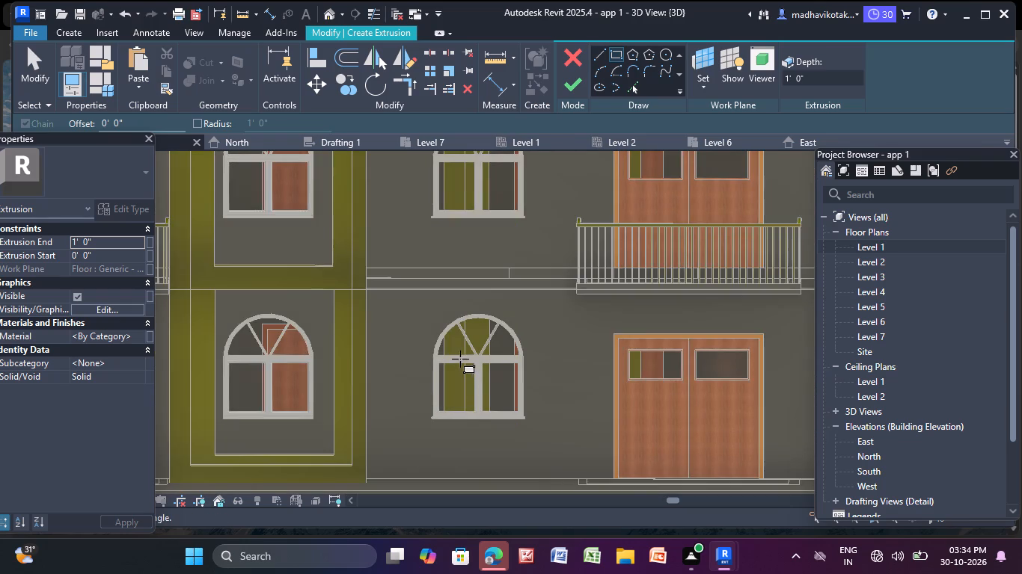
scroll(458, 358, up, 9)
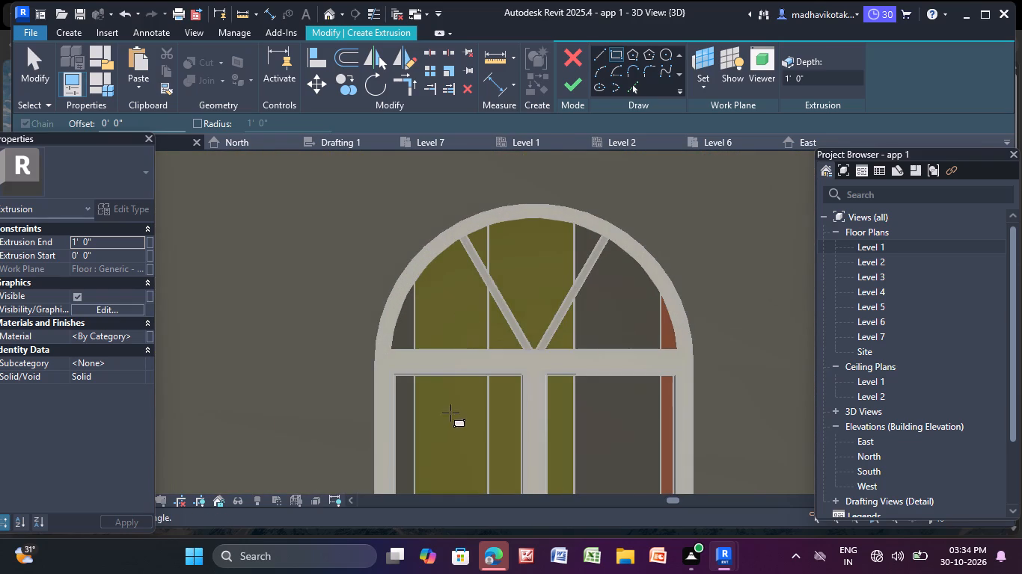
scroll(454, 444, down, 4)
middle_drag(450, 448, 494, 145)
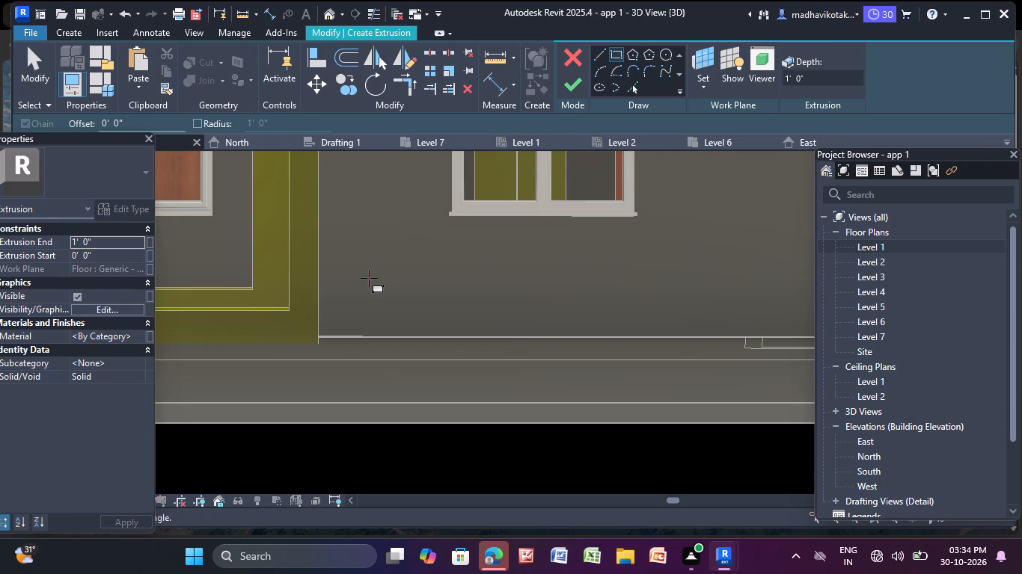
click(369, 278)
click(685, 337)
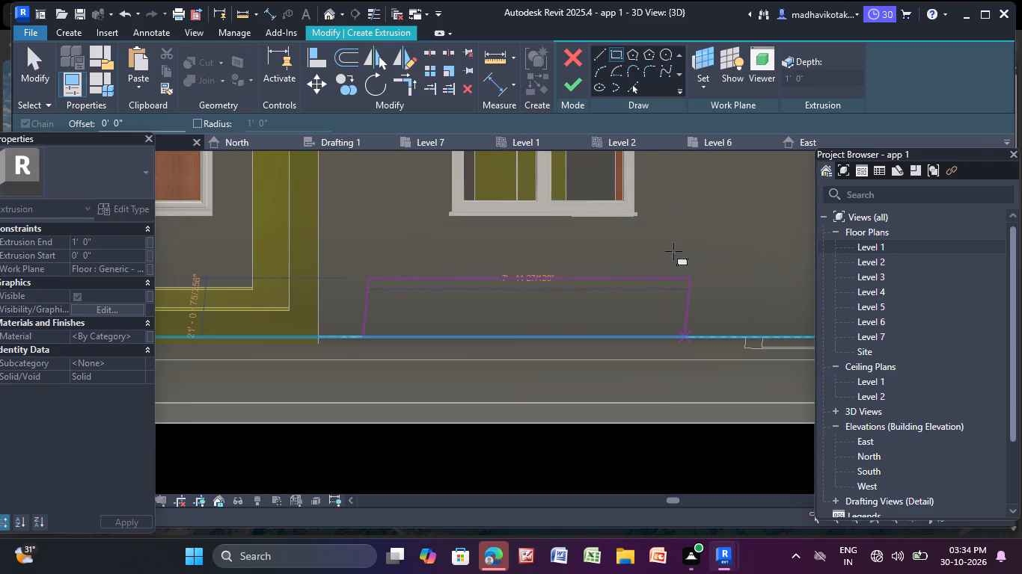
click(572, 90)
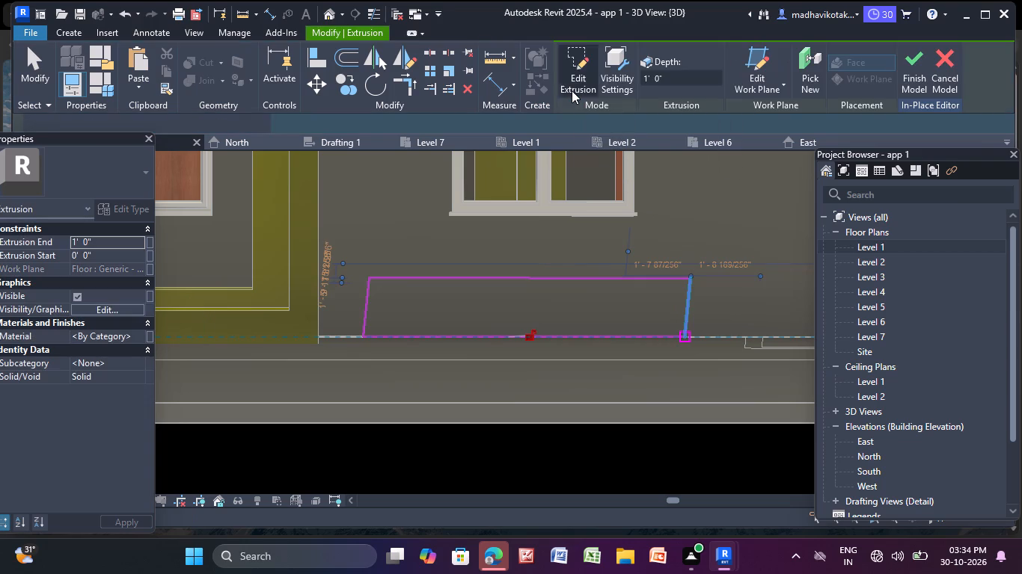
click(912, 61)
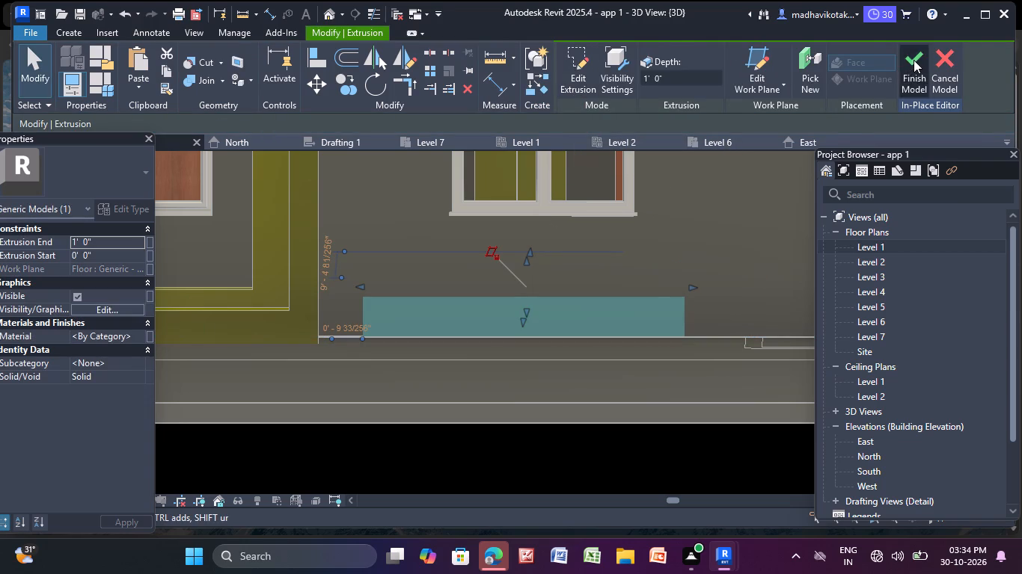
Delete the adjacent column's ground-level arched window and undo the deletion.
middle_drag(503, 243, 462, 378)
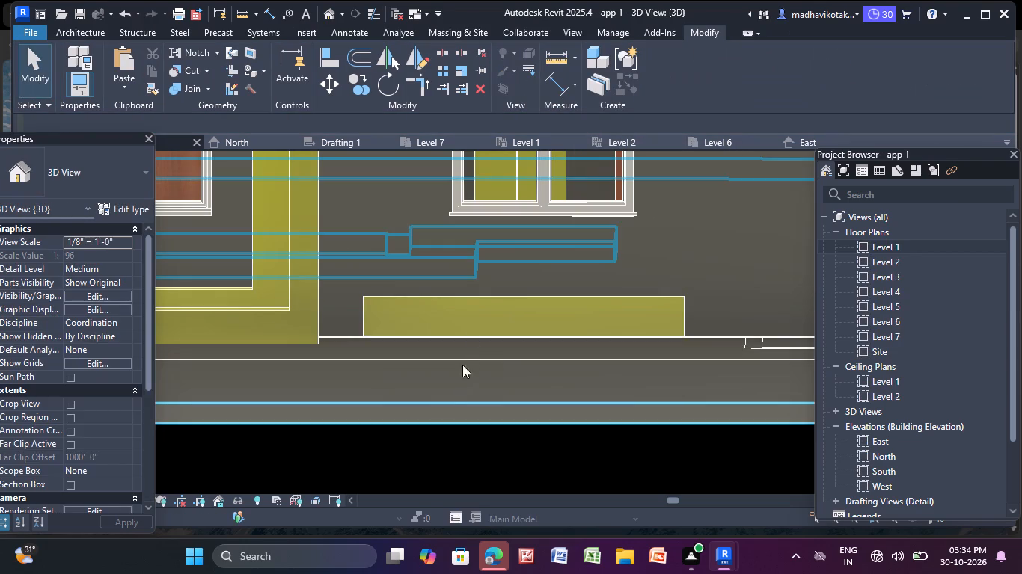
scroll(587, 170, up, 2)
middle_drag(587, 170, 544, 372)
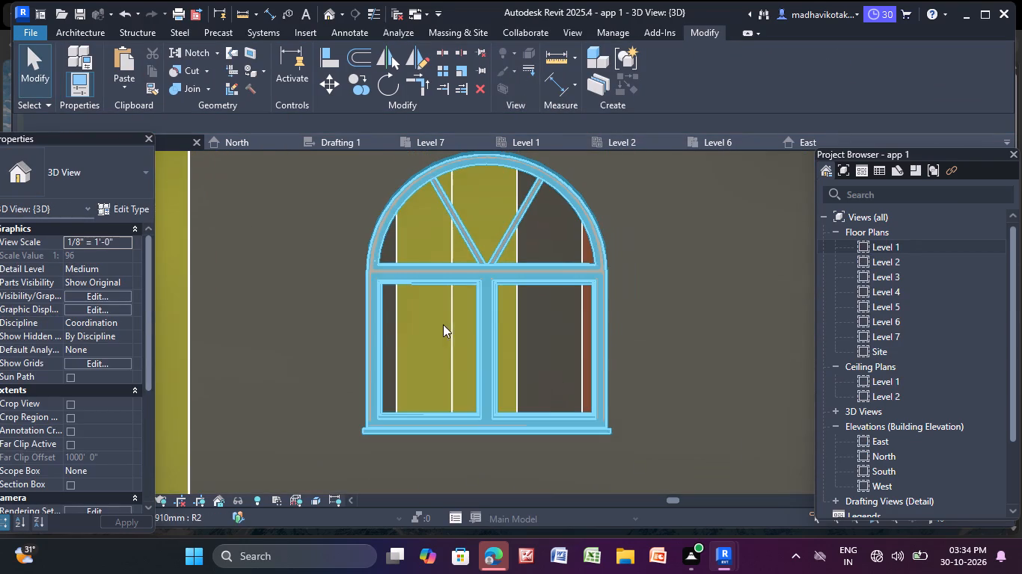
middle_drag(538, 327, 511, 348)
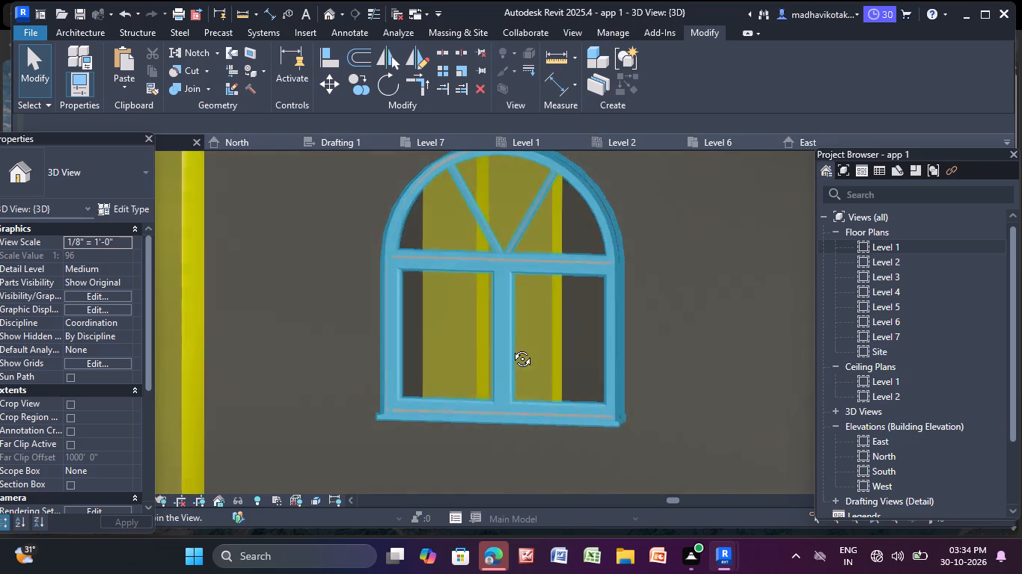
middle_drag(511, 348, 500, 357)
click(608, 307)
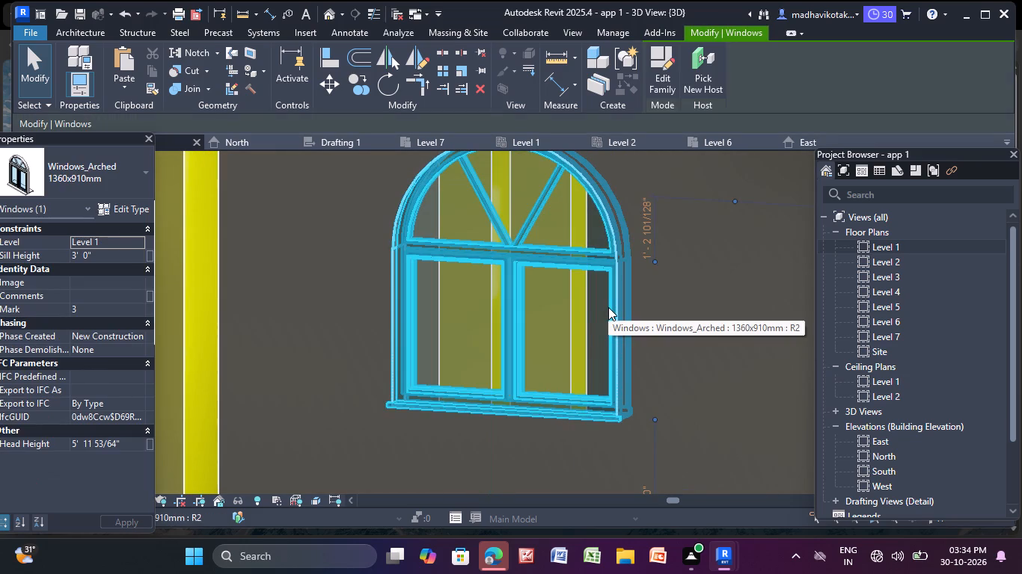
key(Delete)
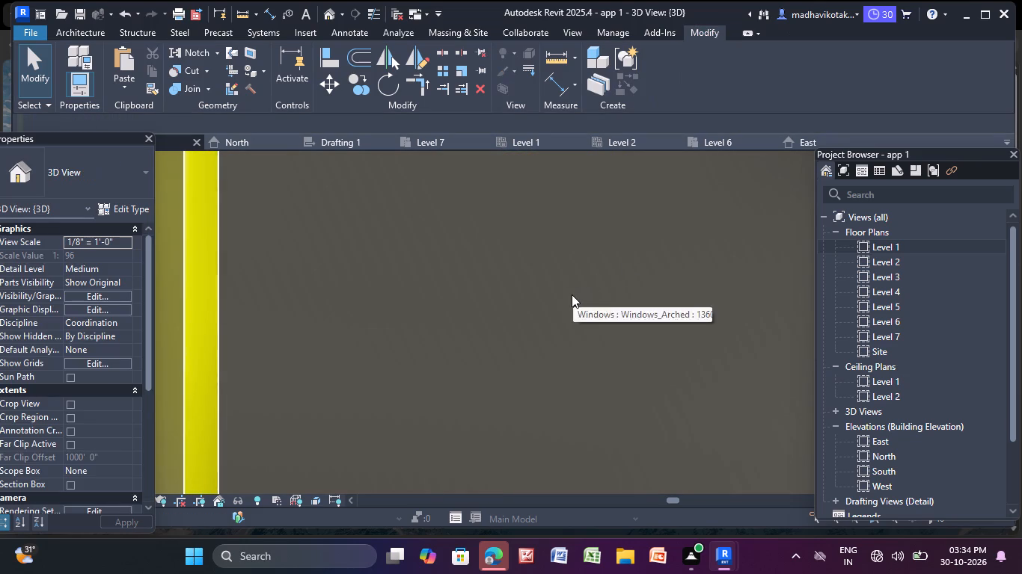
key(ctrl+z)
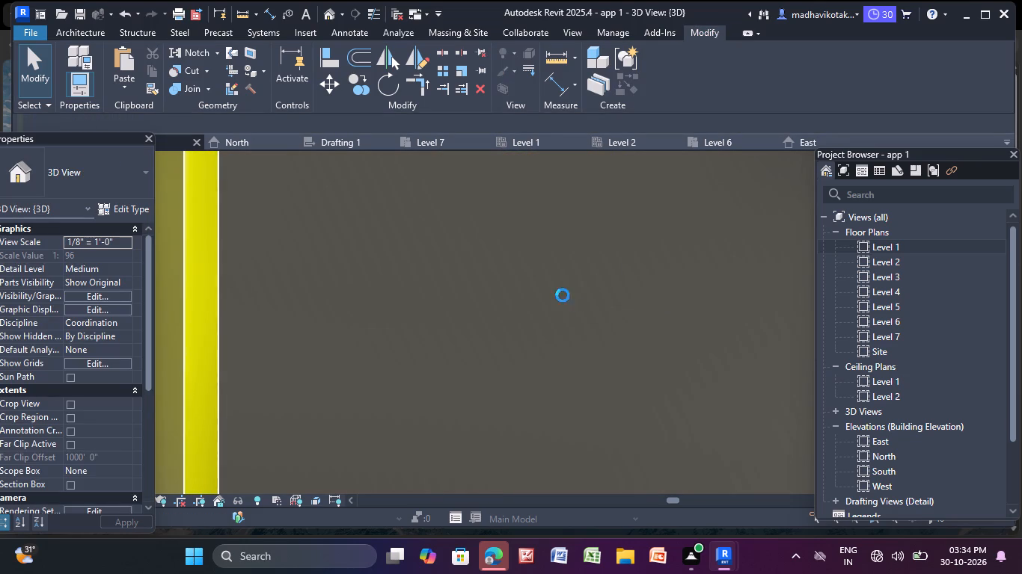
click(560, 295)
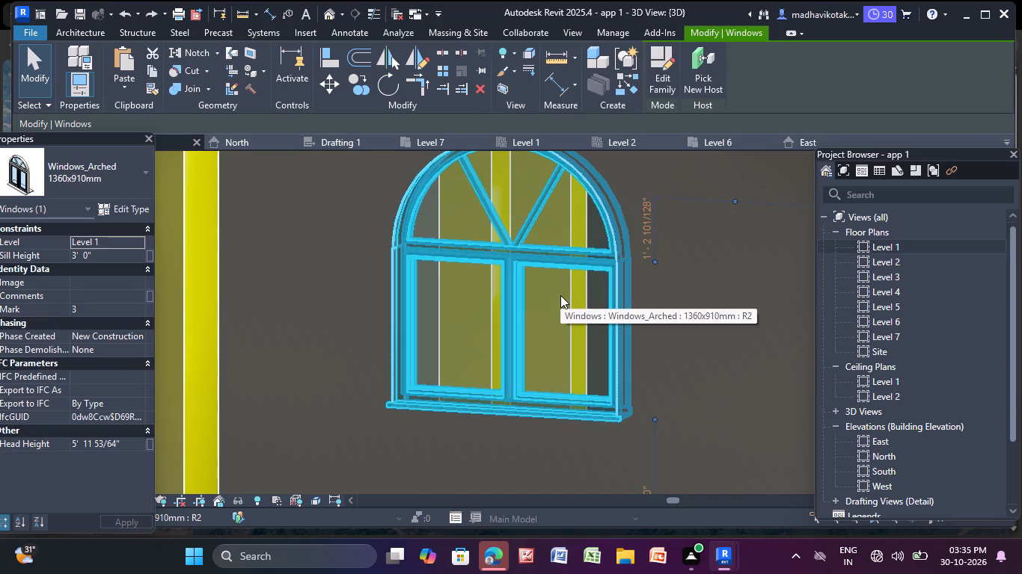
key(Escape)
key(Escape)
Check which element shows through the glazing of the ground-level garage door beside the adjacent window column.
scroll(560, 295, down, 9)
middle_drag(547, 318, 526, 290)
scroll(645, 257, down, 1)
scroll(646, 256, up, 12)
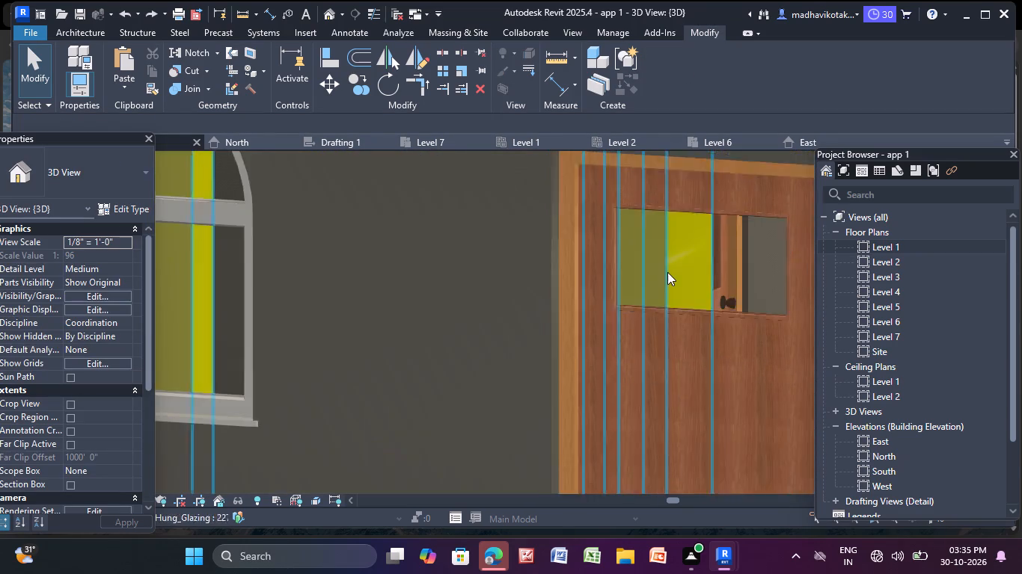
scroll(667, 272, up, 6)
click(695, 252)
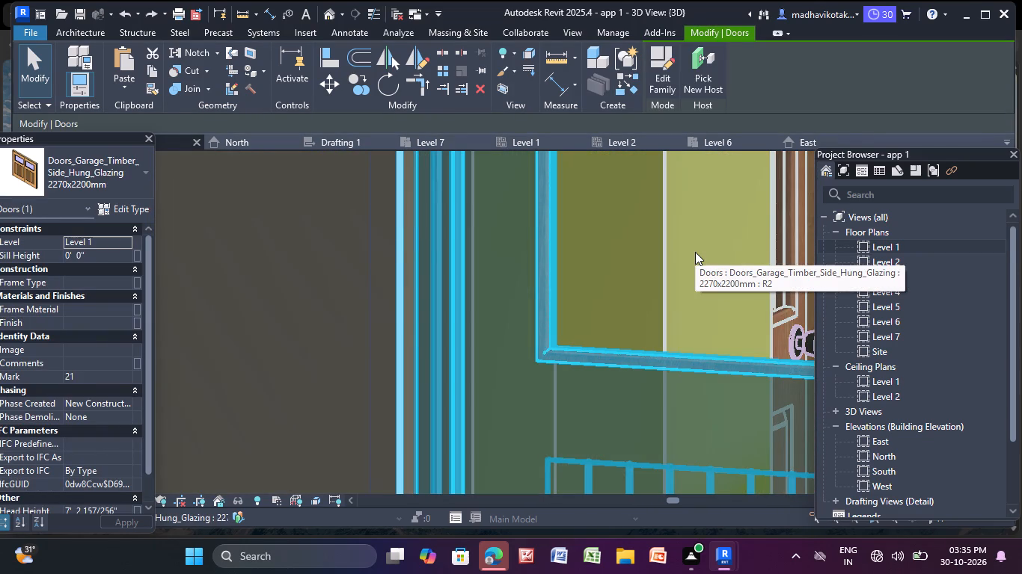
key(Escape)
click(670, 232)
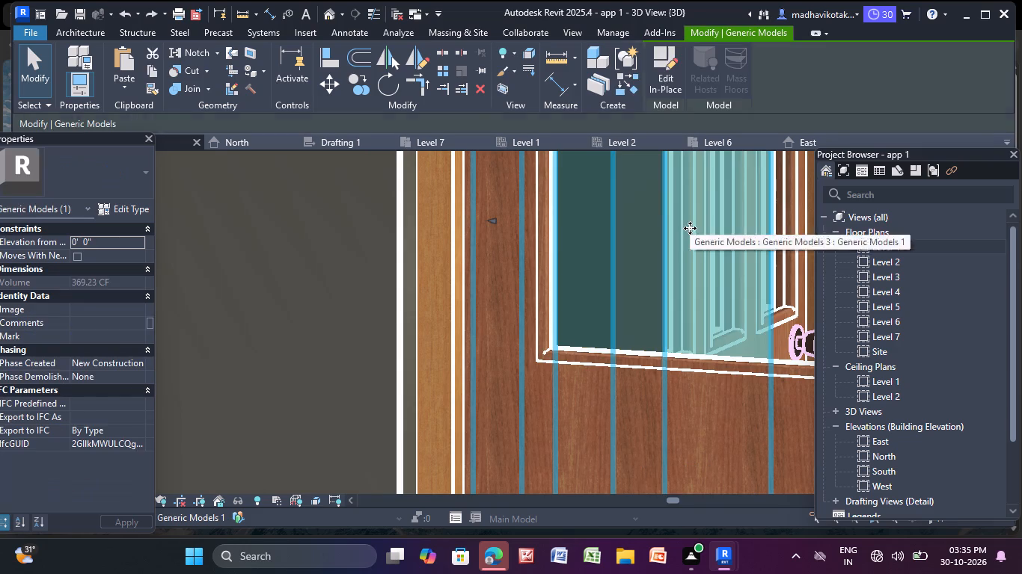
key(Escape)
scroll(694, 217, up, 9)
click(703, 205)
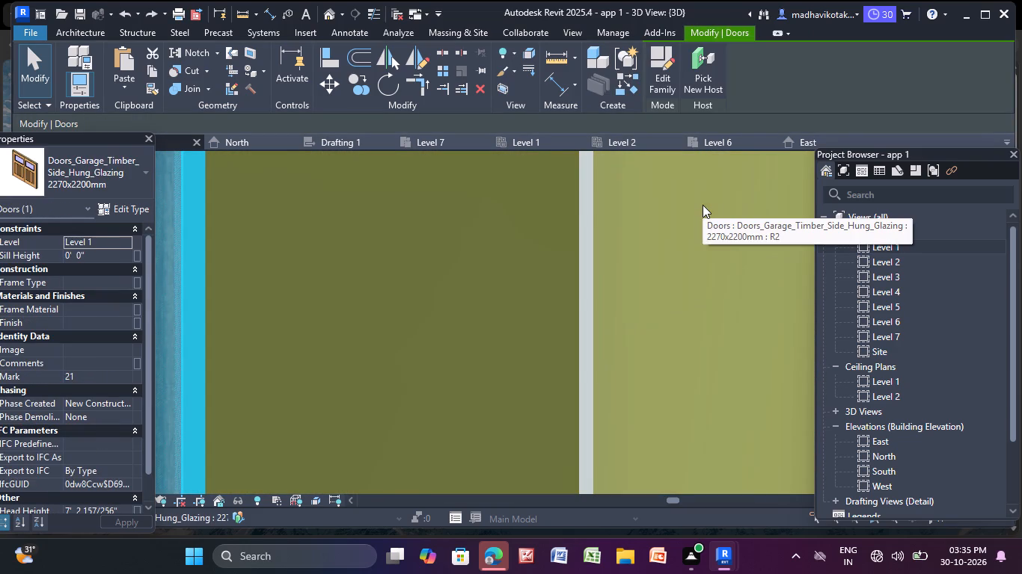
key(Escape)
click(703, 205)
key(Escape)
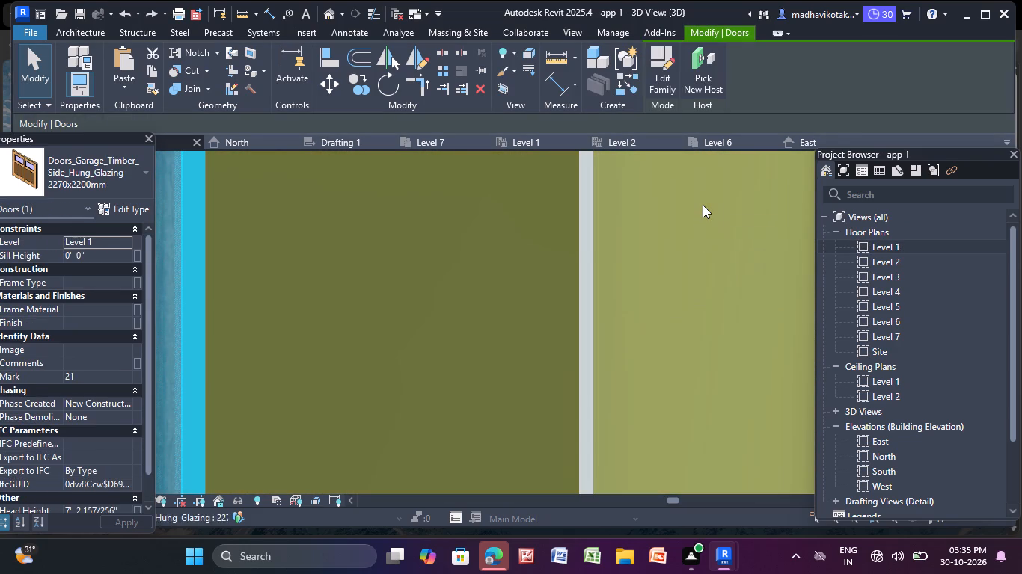
key(Escape)
scroll(703, 205, down, 20)
scroll(703, 205, down, 10)
key(Escape)
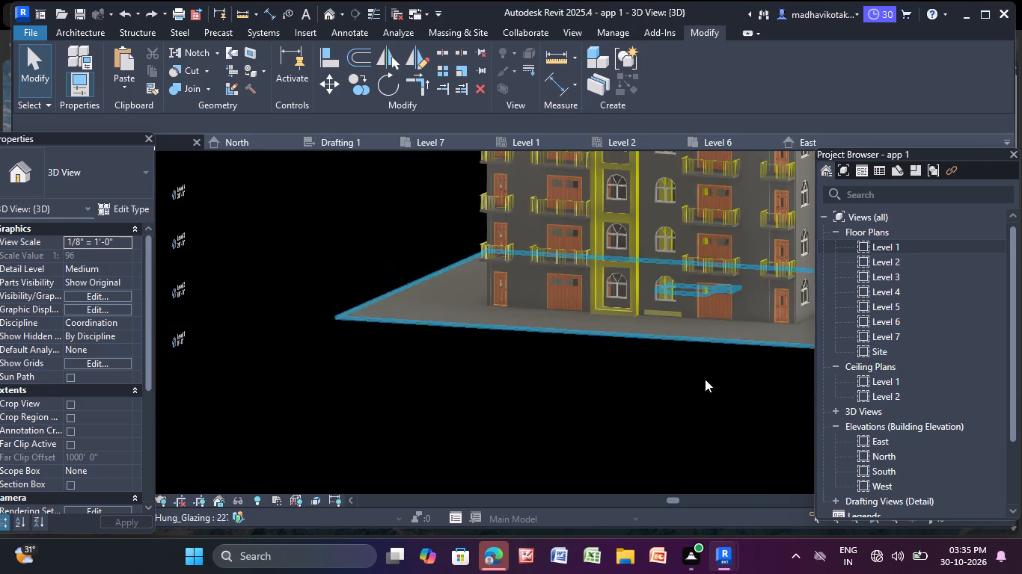
Stretch the new block's top face upward from below the ground-level arched window to the second-storey arched window.
scroll(705, 379, down, 6)
middle_drag(672, 434, 831, 404)
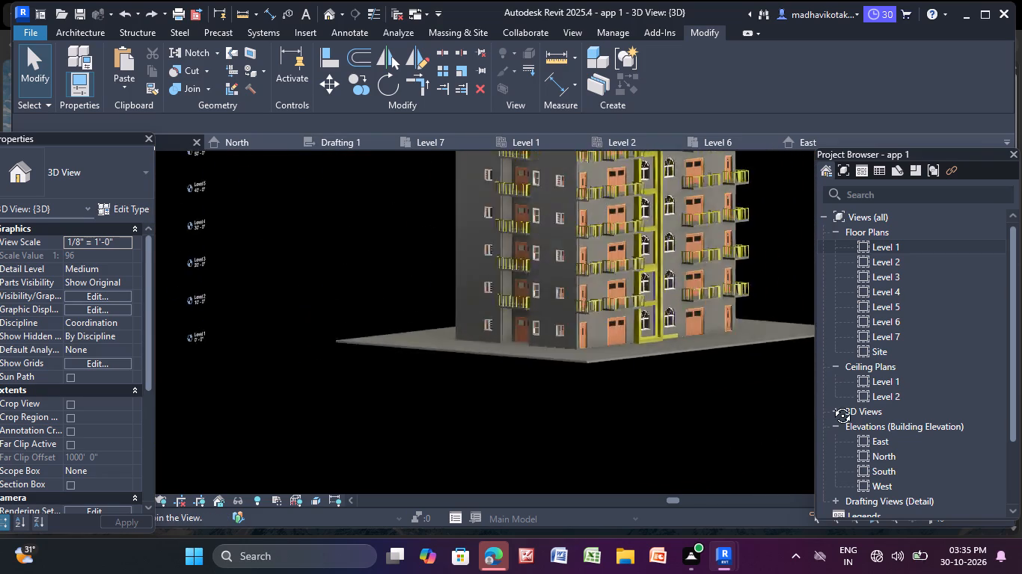
middle_drag(831, 404, 716, 428)
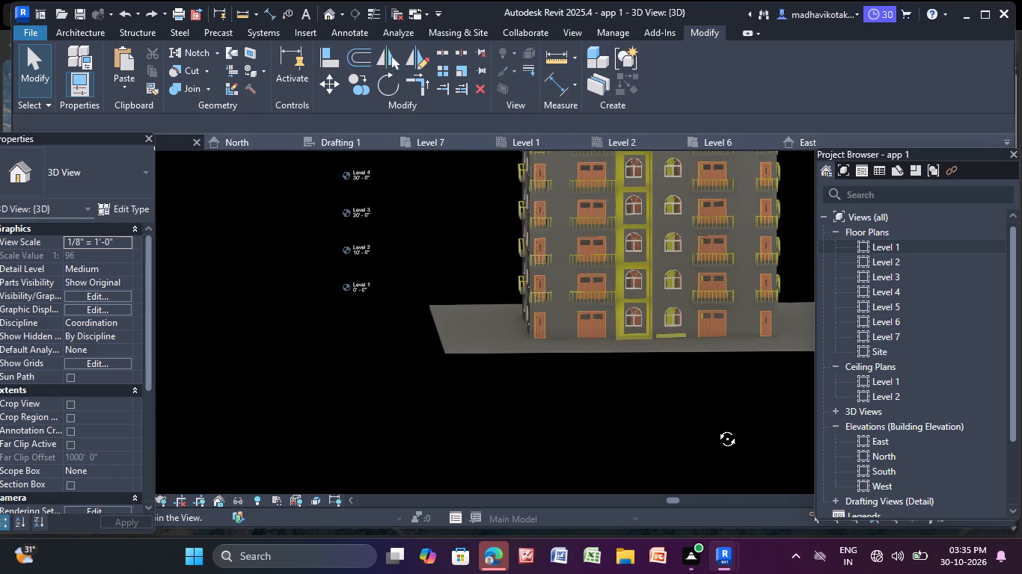
middle_drag(716, 428, 700, 419)
scroll(700, 419, up, 2)
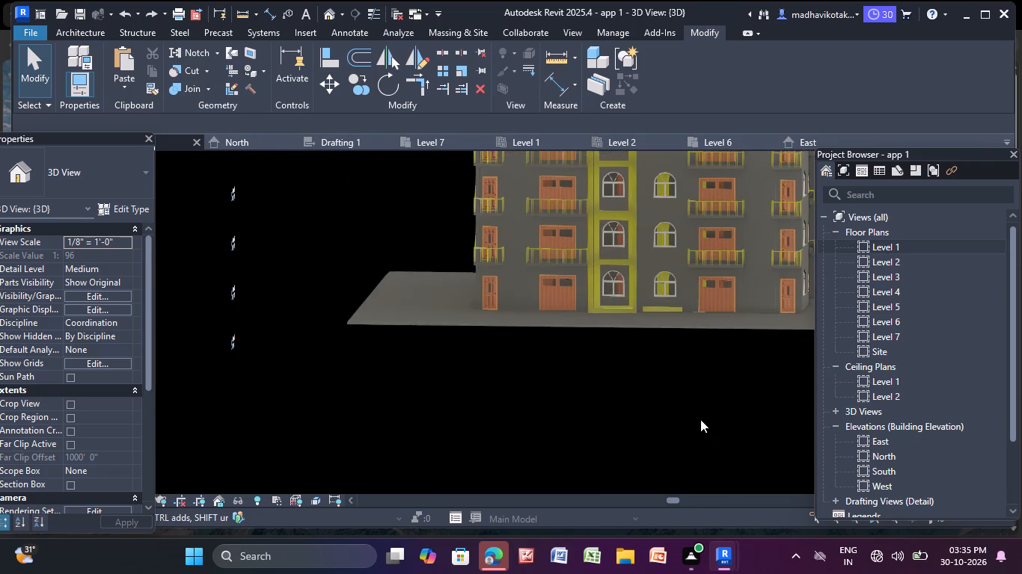
middle_drag(700, 419, 605, 535)
scroll(601, 411, up, 7)
middle_drag(575, 411, 571, 392)
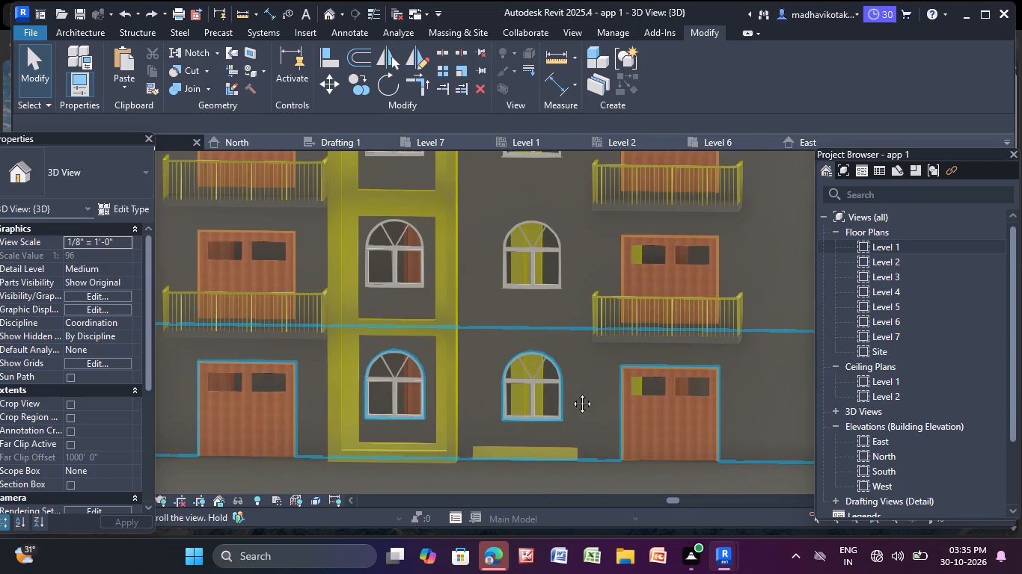
middle_drag(571, 392, 568, 351)
scroll(513, 389, up, 4)
click(512, 391)
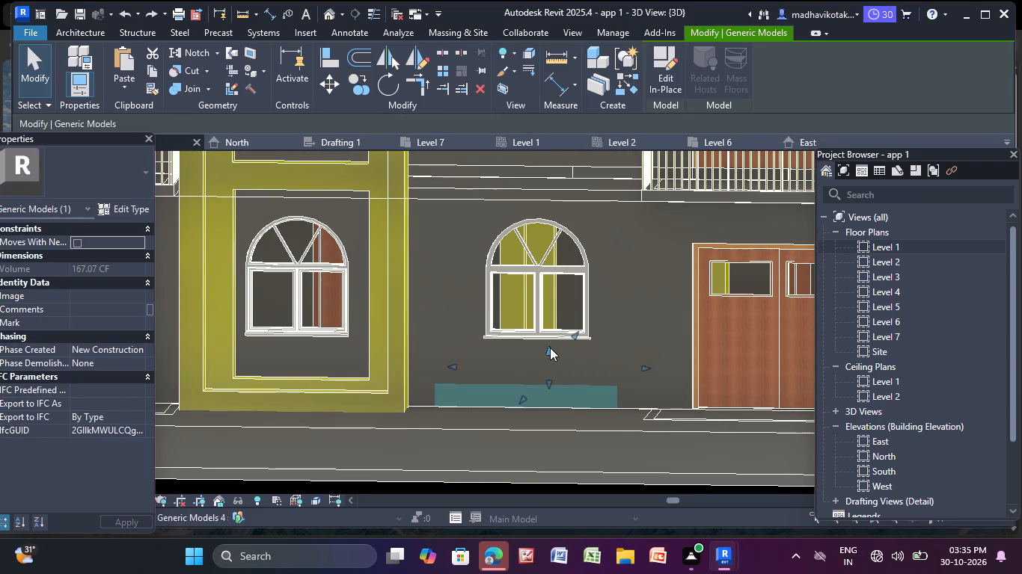
drag(548, 348, 525, 8)
Examine the stretched block beside the framed window column from several angles to see how deep it runs into the building.
scroll(614, 206, down, 2)
middle_drag(507, 221, 501, 247)
scroll(507, 221, down, 1)
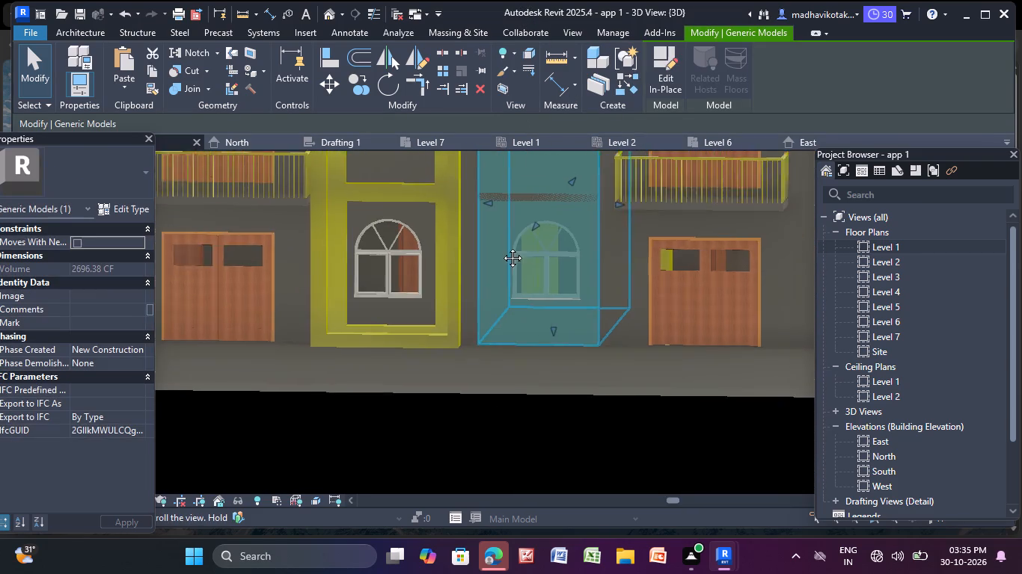
middle_drag(501, 247, 489, 430)
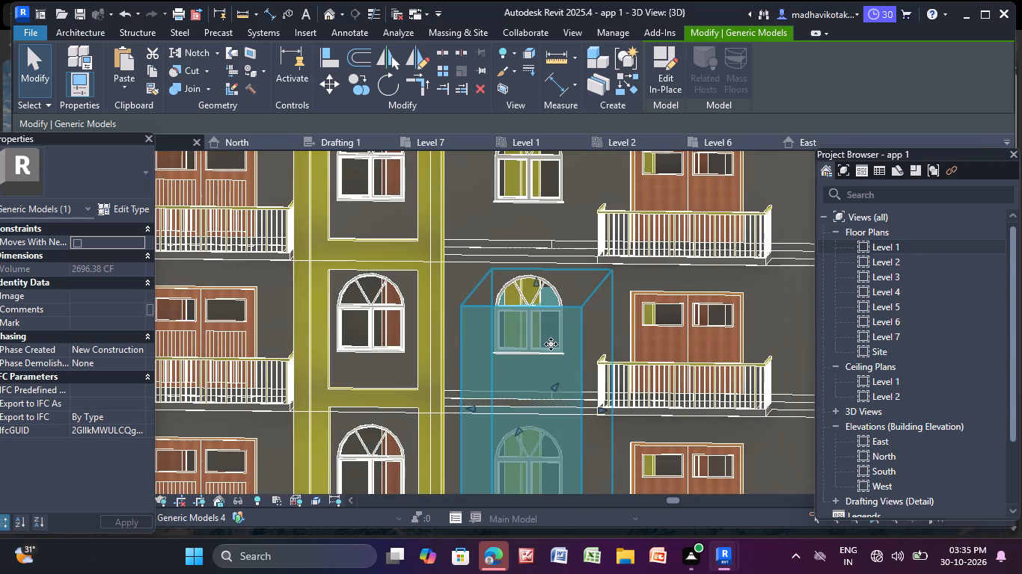
middle_drag(551, 344, 480, 354)
scroll(475, 344, down, 3)
middle_drag(475, 344, 570, 279)
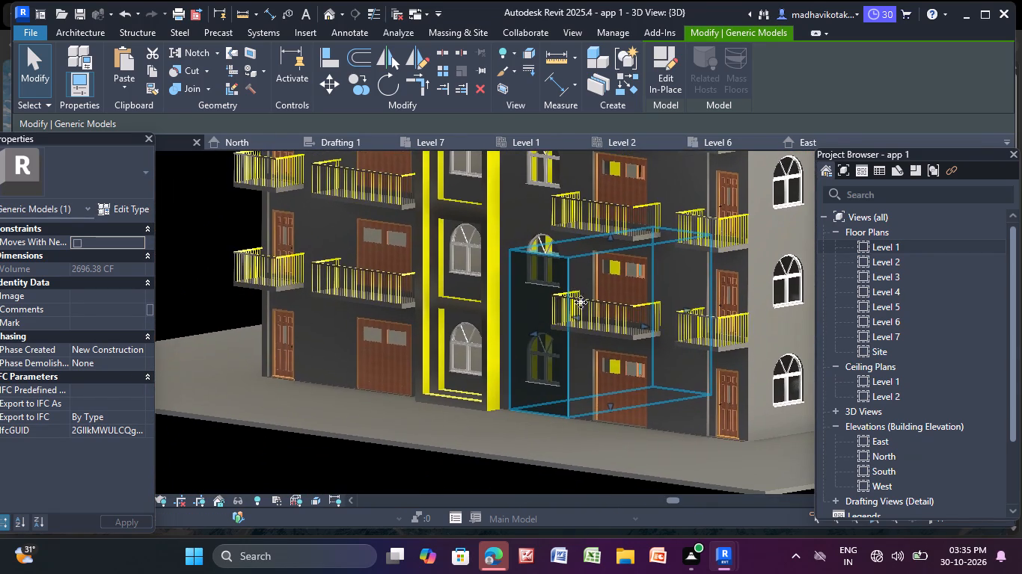
scroll(608, 356, up, 1)
key(Escape)
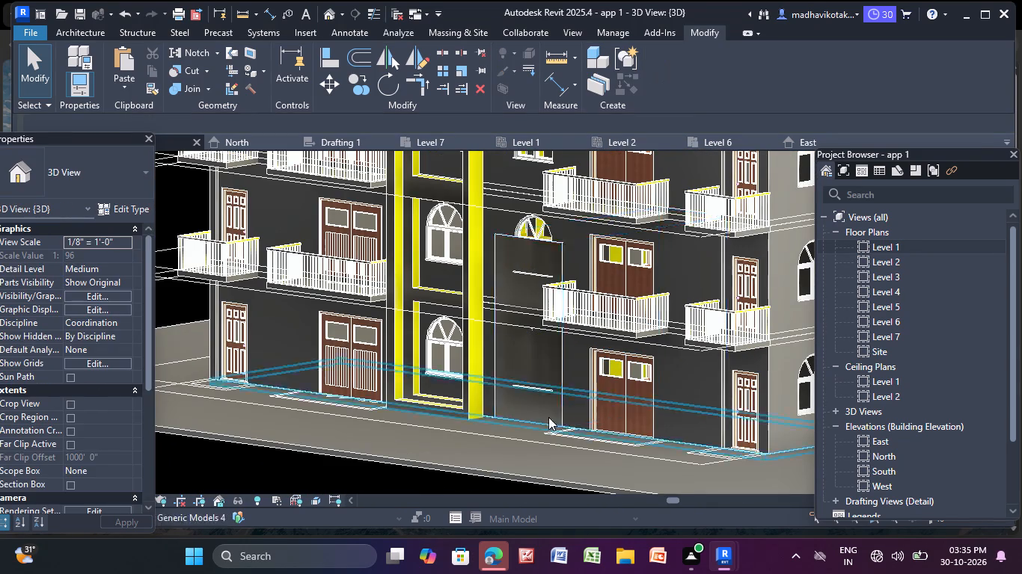
shift+middle_drag(538, 406, 562, 404)
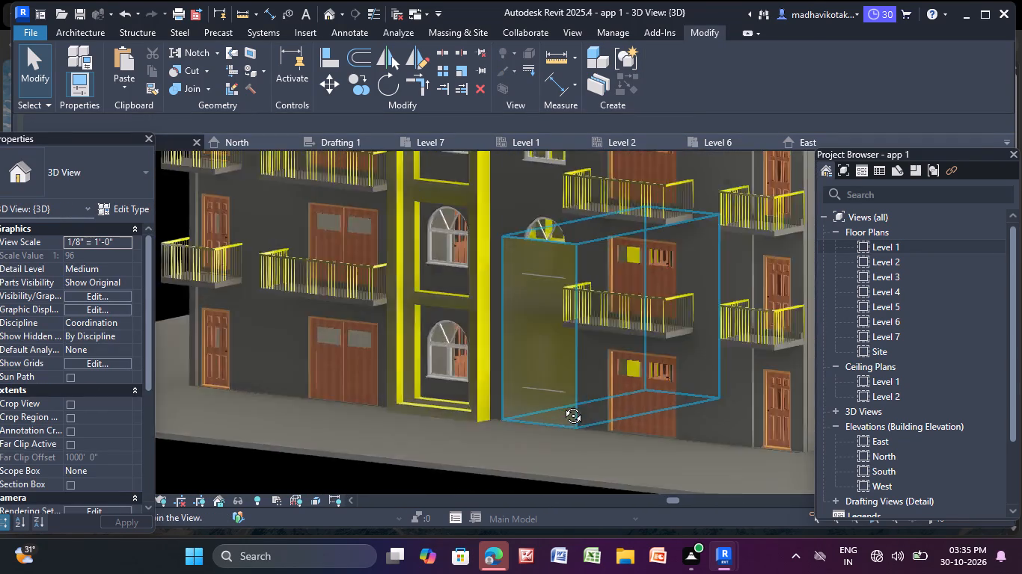
shift+middle_drag(562, 404, 443, 371)
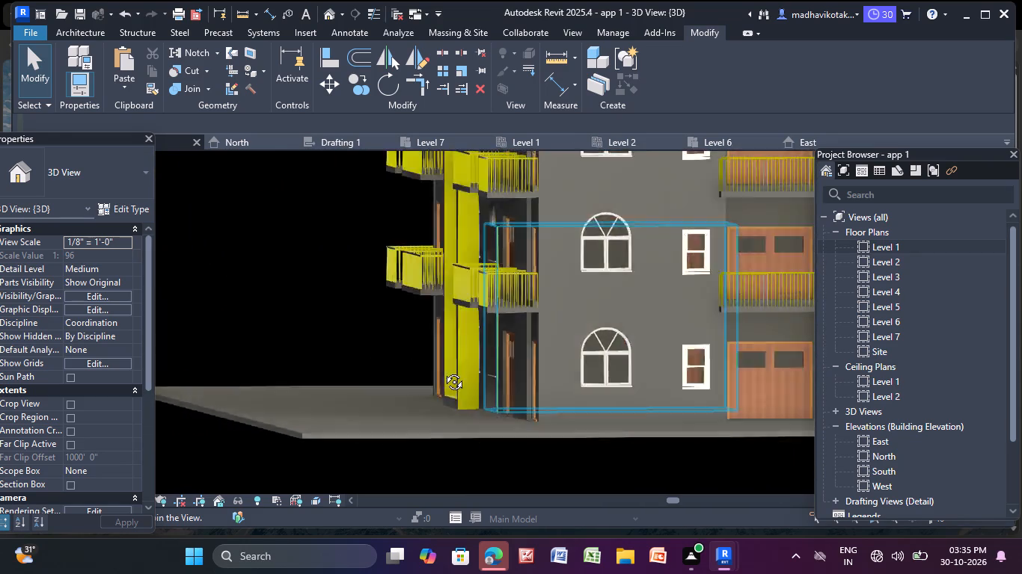
shift+middle_drag(443, 371, 522, 413)
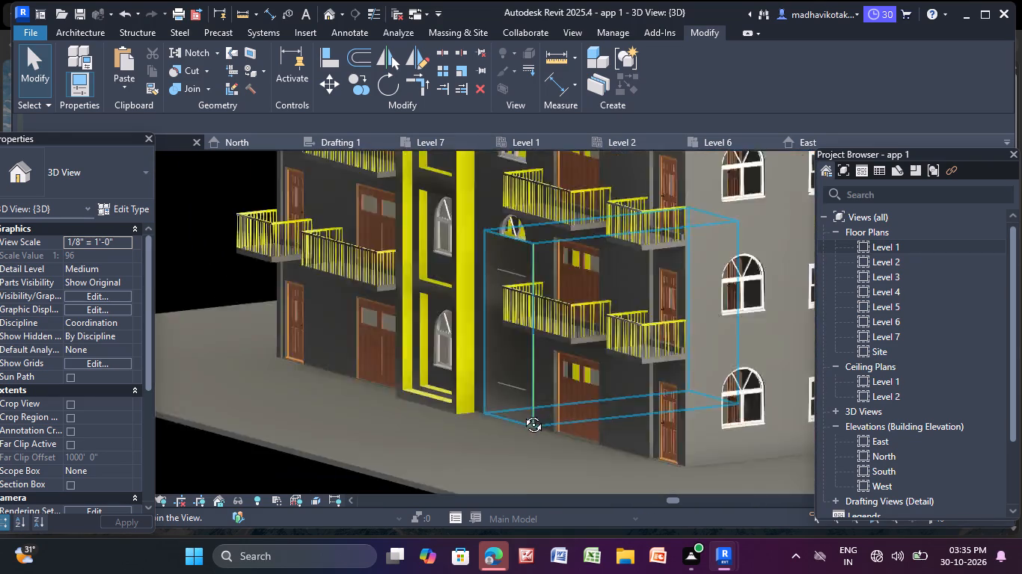
shift+middle_drag(522, 413, 625, 392)
scroll(599, 395, up, 1)
click(584, 394)
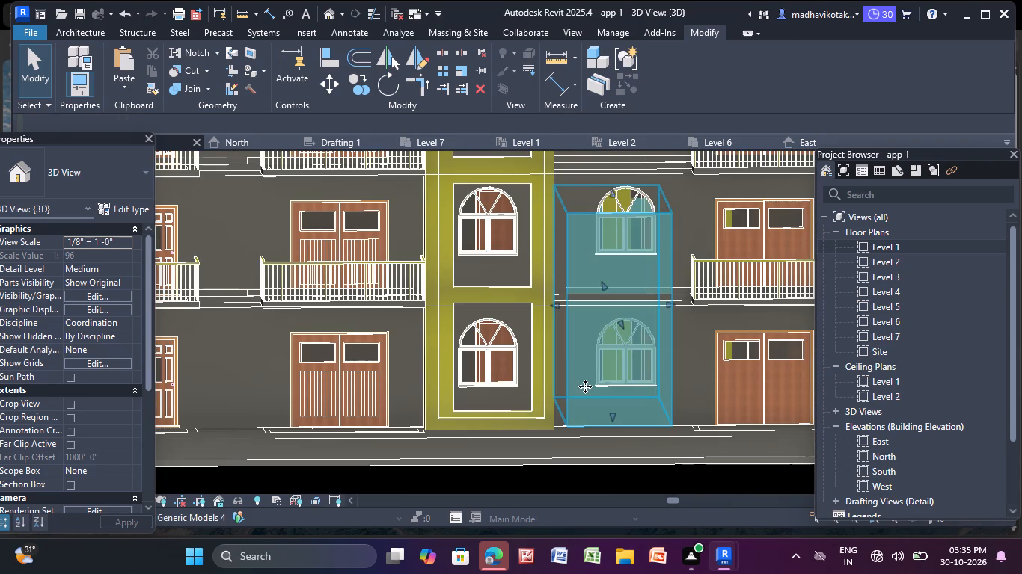
shift+middle_drag(625, 389, 593, 409)
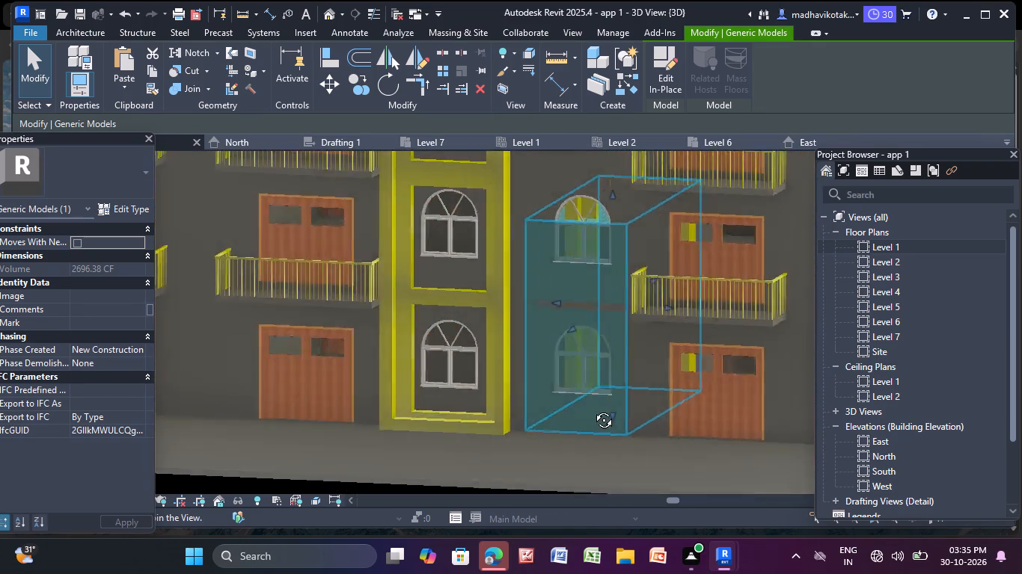
shift+middle_drag(593, 409, 634, 369)
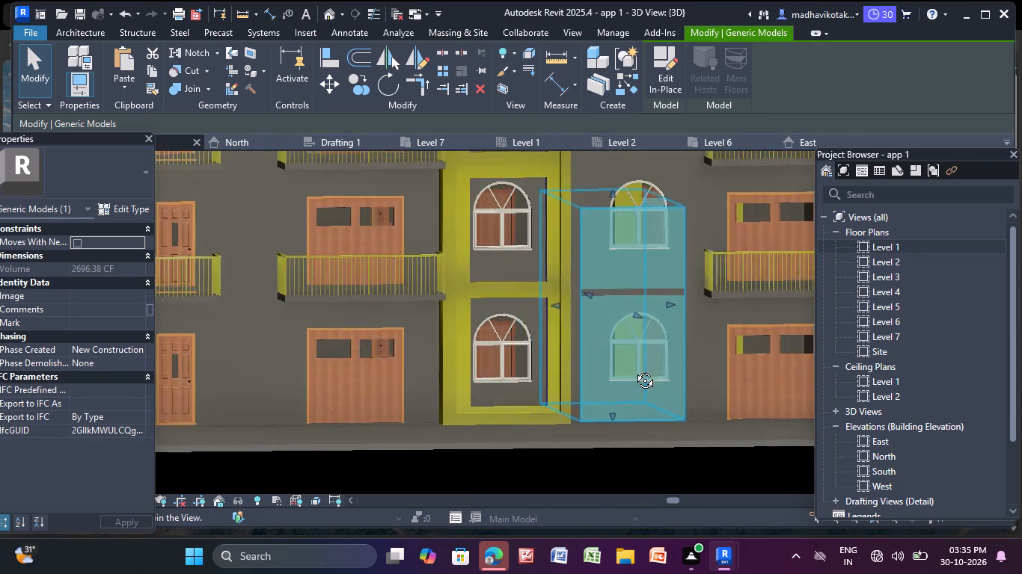
shift+middle_drag(634, 369, 631, 357)
Undo the block's upward stretch and finish the in-place model again with the low block below the adjacent ground-level arched window.
key(ctrl+z)
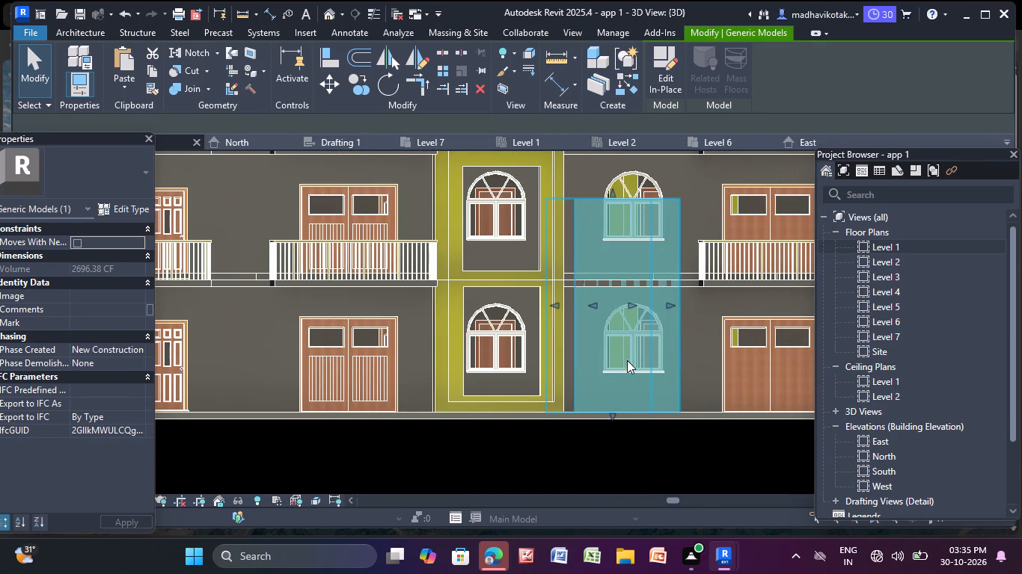
key(ctrl+z)
scroll(626, 412, down, 3)
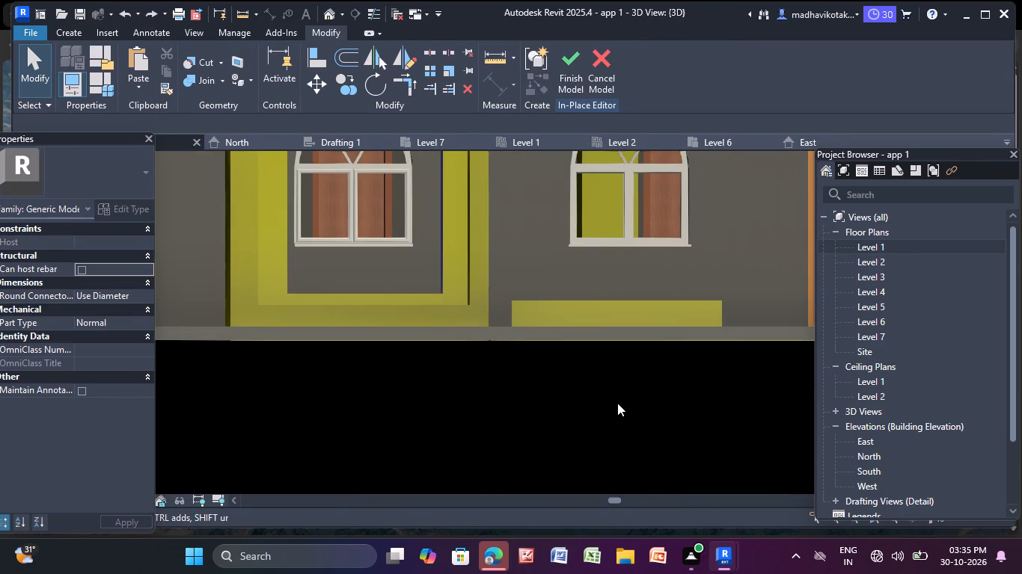
click(571, 58)
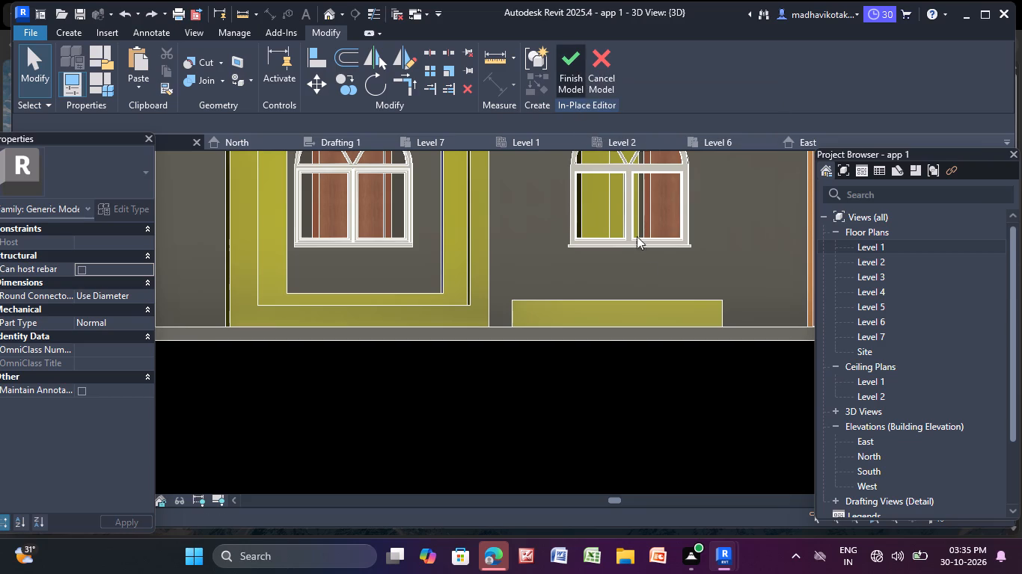
Pull the low block's front face outward so that it projects from the facade like the neighbouring yellow frame.
shift+middle_drag(637, 405, 608, 430)
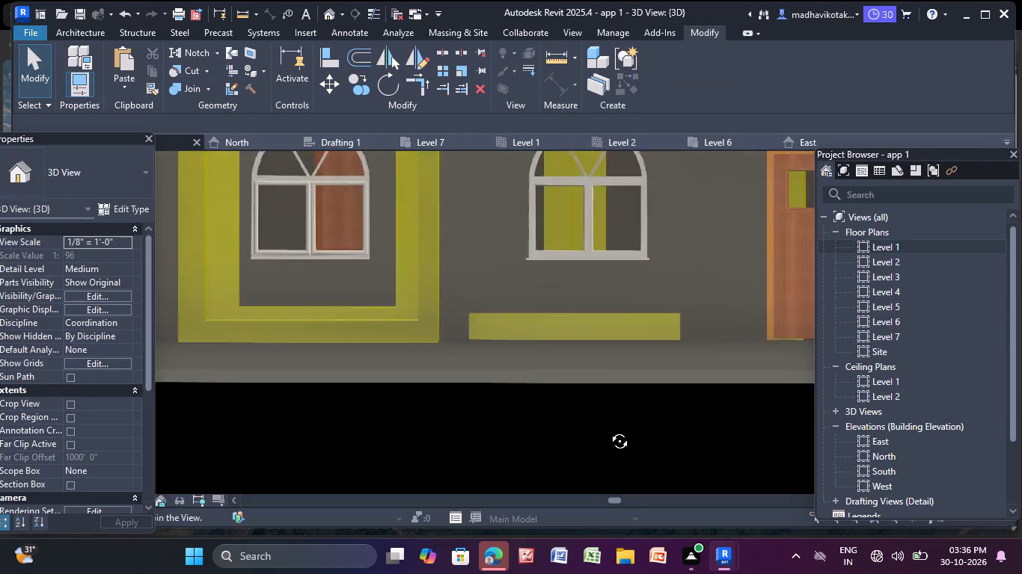
shift+middle_drag(608, 430, 533, 448)
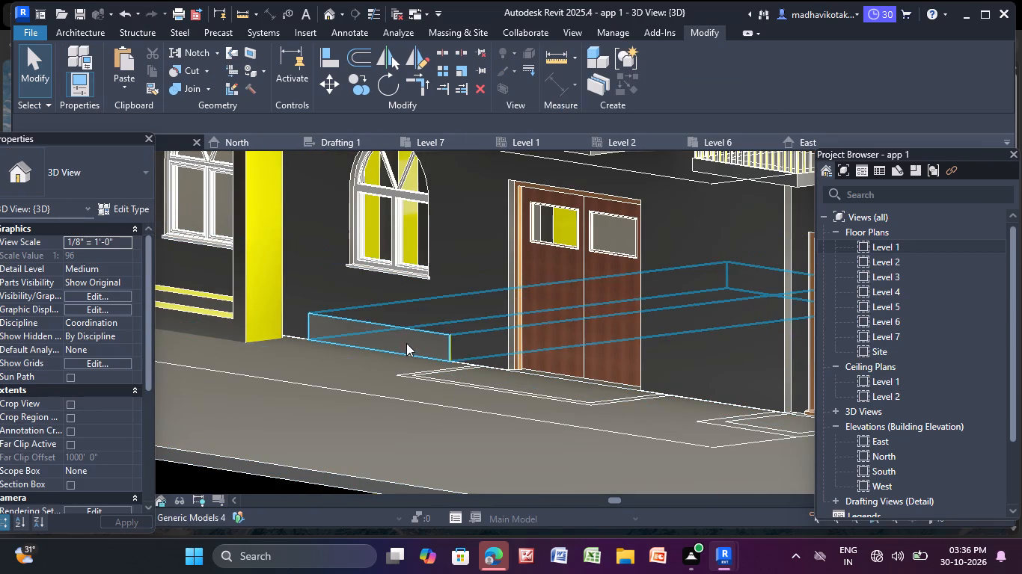
click(417, 336)
scroll(402, 349, up, 4)
drag(358, 333, 349, 339)
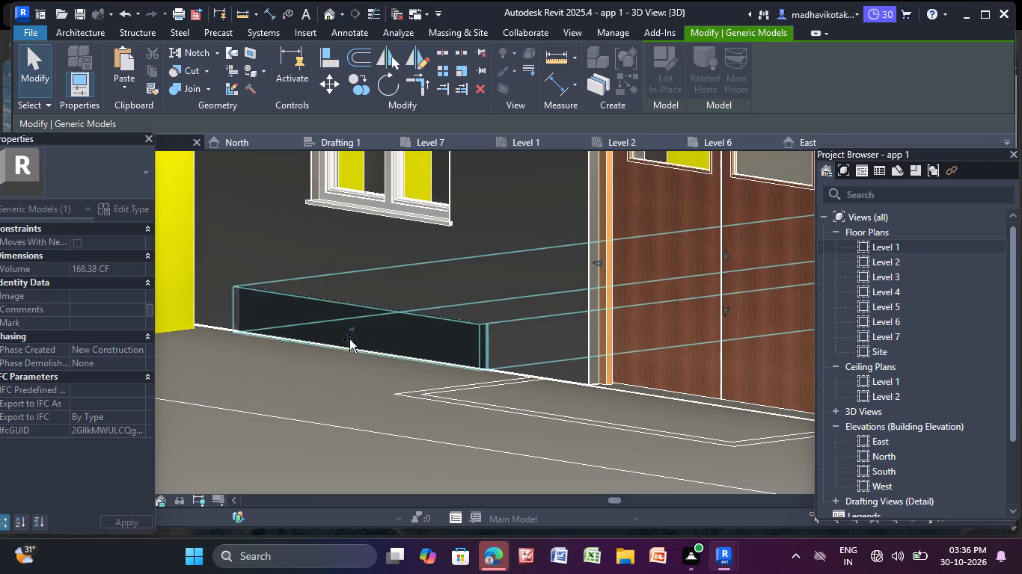
drag(349, 339, 299, 373)
scroll(299, 373, down, 2)
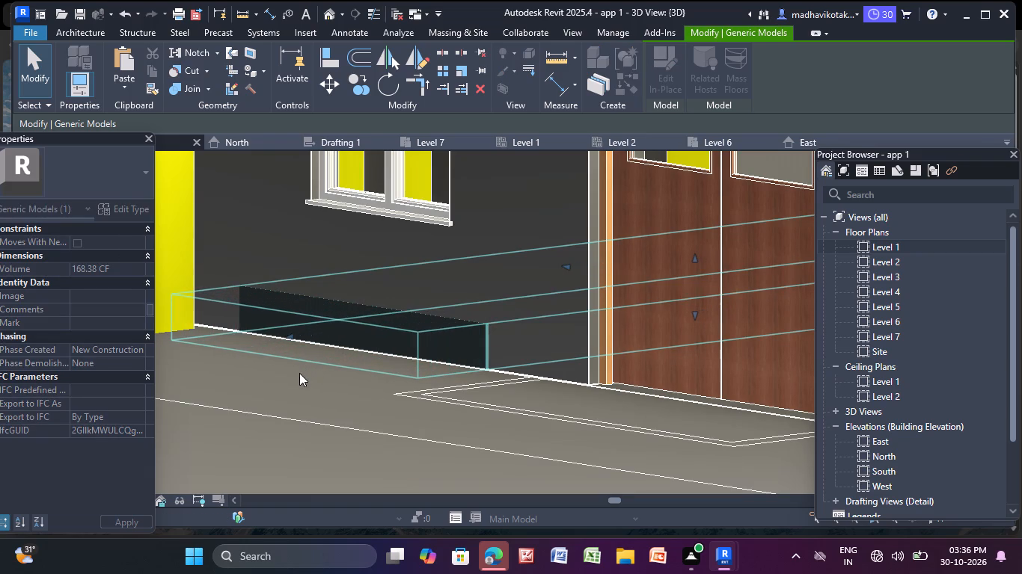
middle_drag(299, 373, 418, 339)
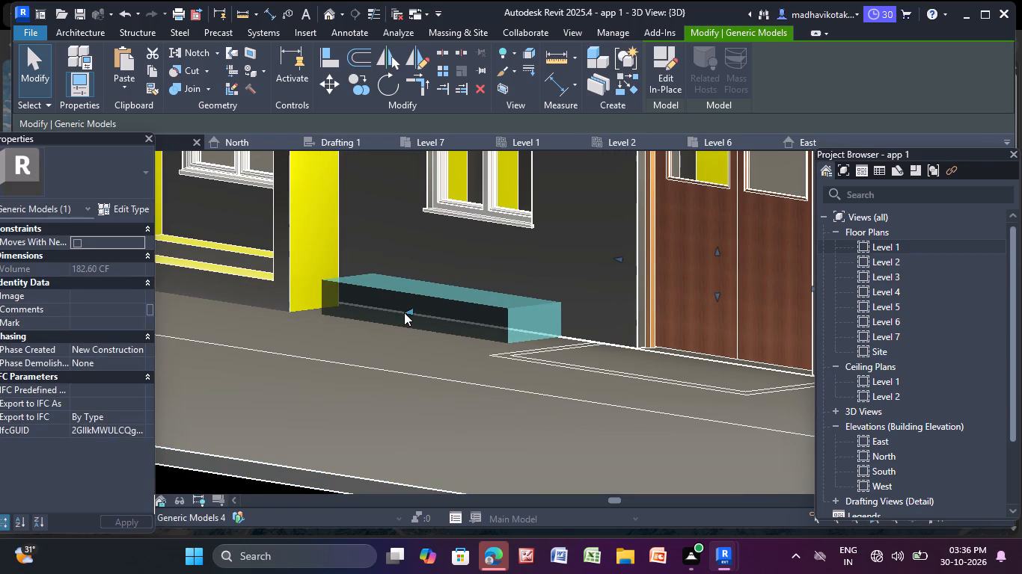
drag(408, 310, 387, 327)
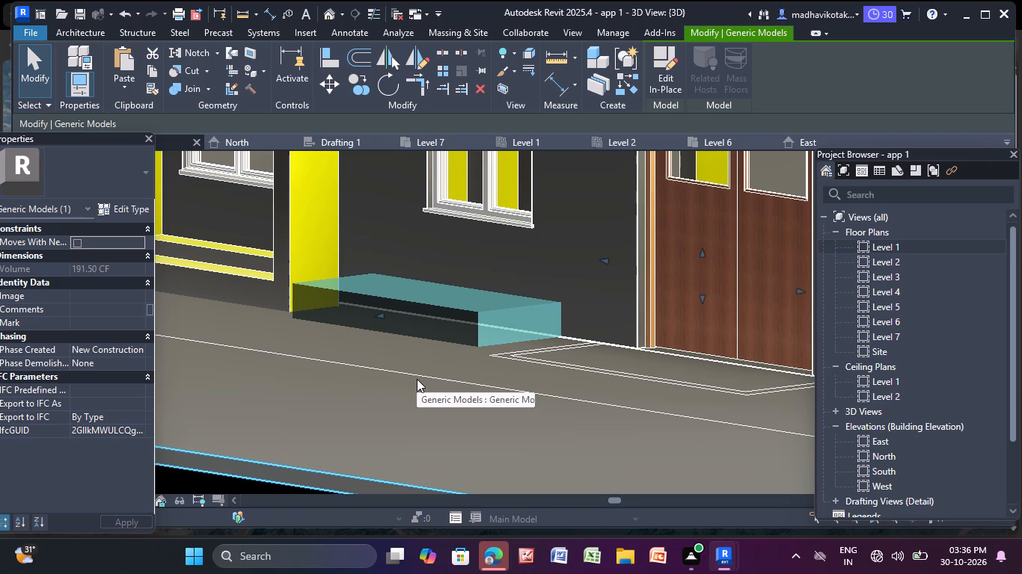
key(Escape)
Shorten the low block's depth by pulling its rear face forward to the facade, leaving a volume of about 25 CF.
scroll(413, 379, down, 6)
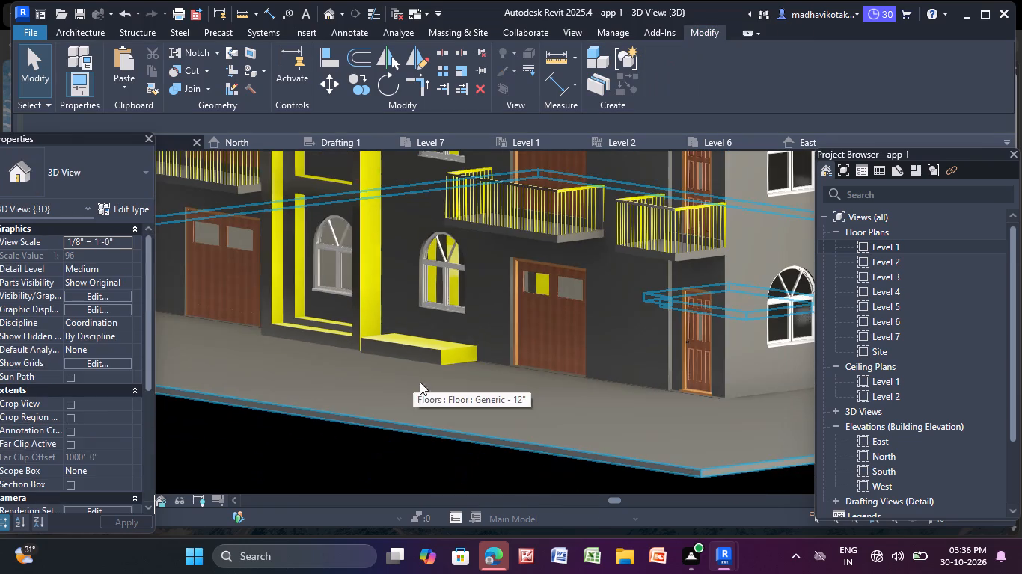
middle_drag(421, 399, 514, 411)
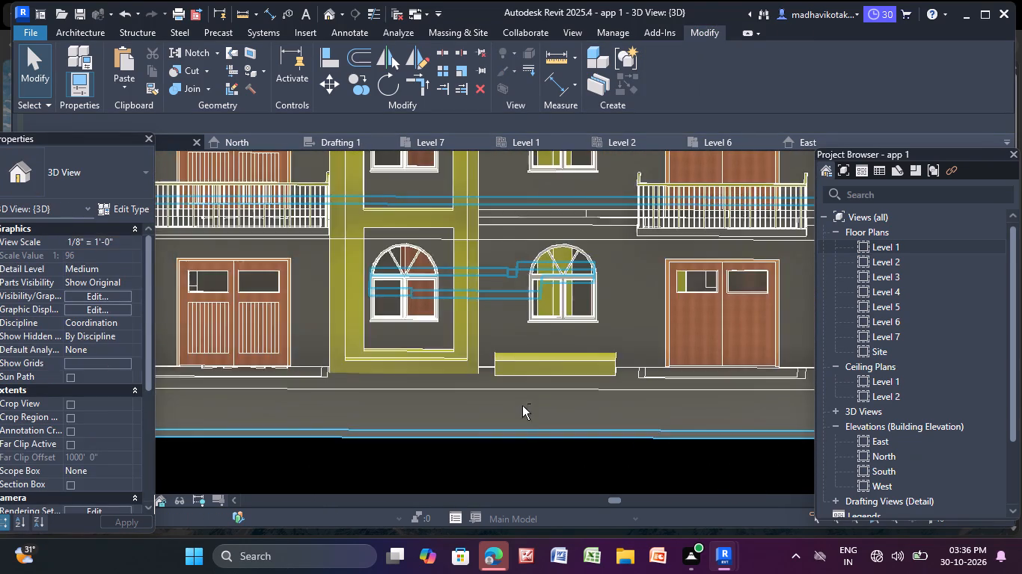
shift+middle_drag(524, 406, 546, 401)
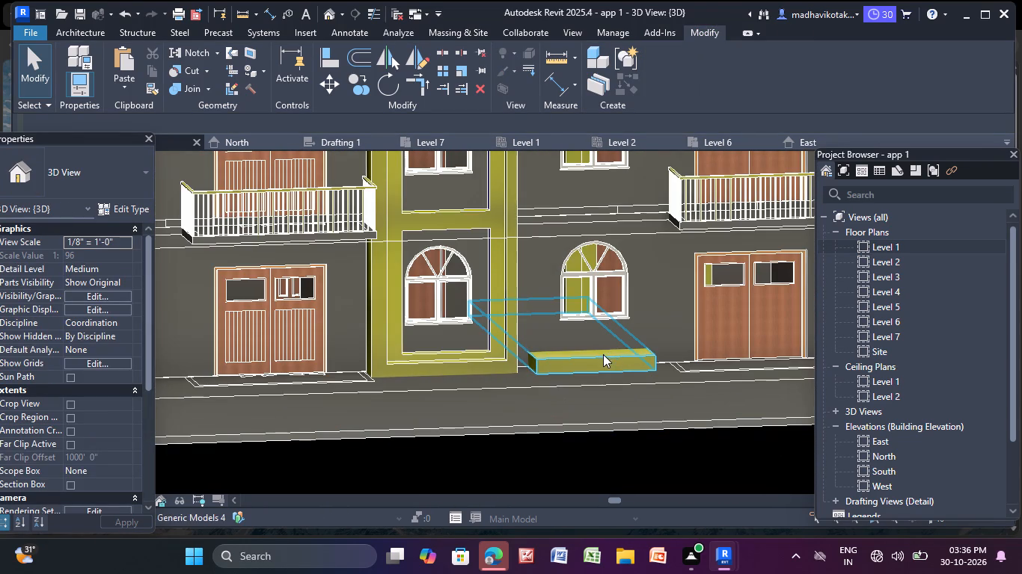
shift+middle_drag(598, 362, 572, 375)
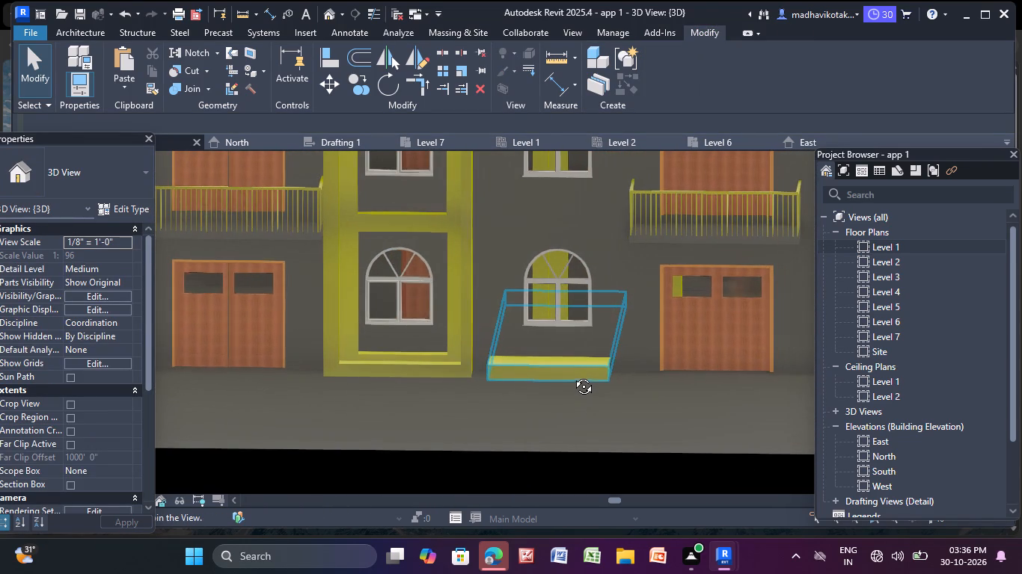
shift+middle_drag(572, 375, 573, 374)
click(572, 365)
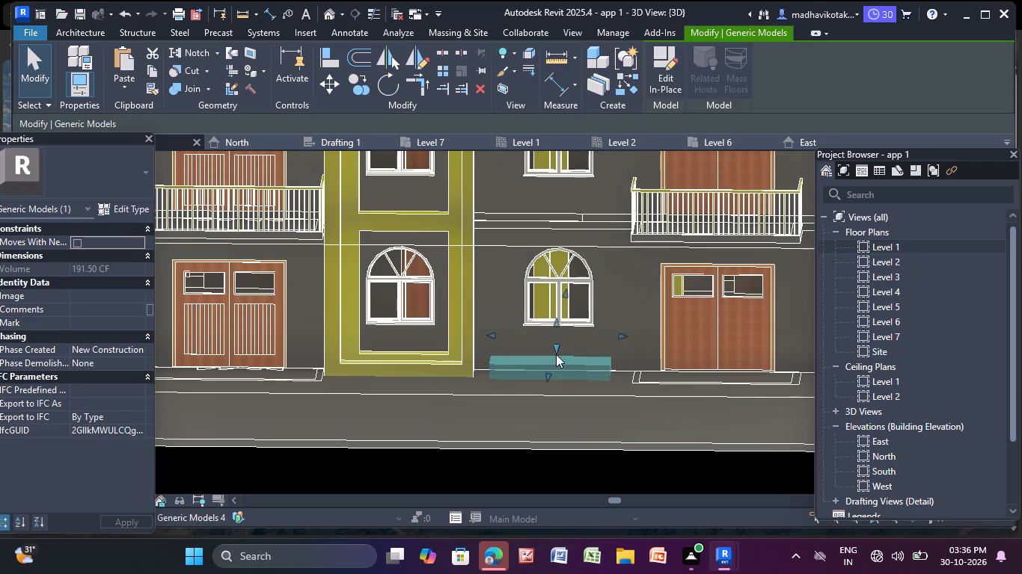
drag(567, 291, 575, 217)
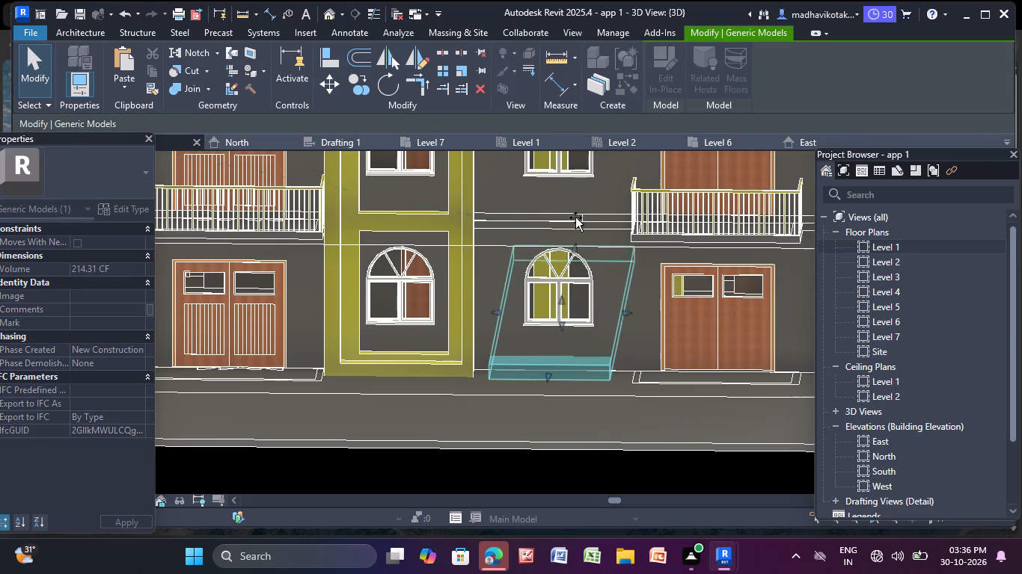
drag(575, 217, 570, 365)
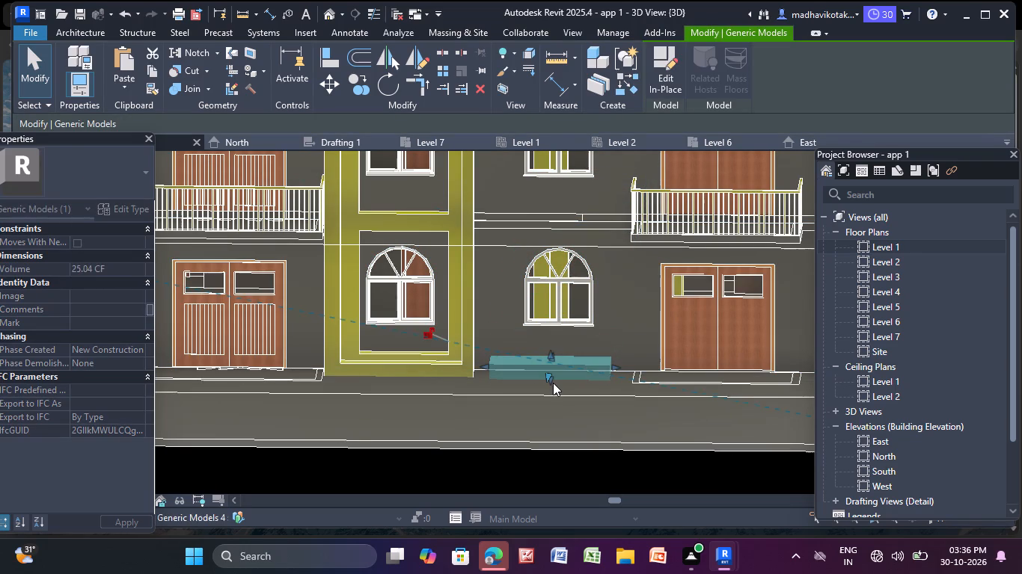
key(Escape)
Stretch the shallow block's top face up the adjacent arched-window column from ground level to the roof edge.
scroll(547, 377, up, 2)
click(550, 368)
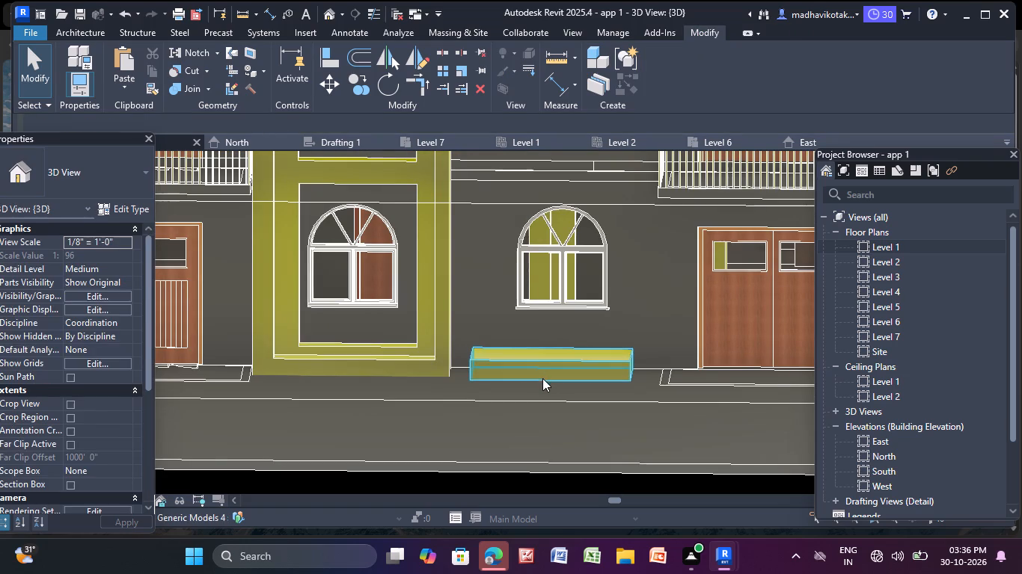
drag(551, 348, 590, 189)
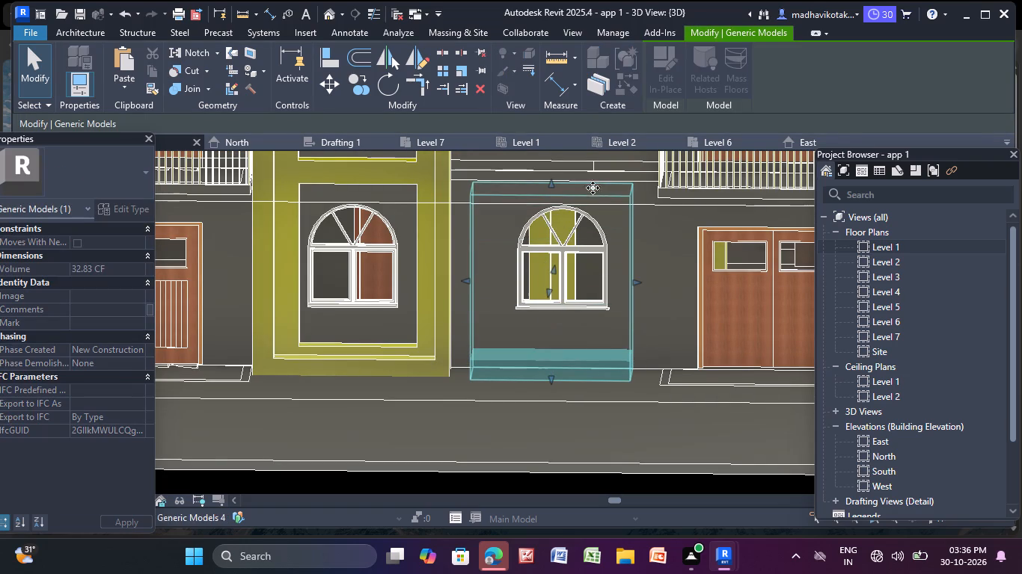
scroll(571, 301, down, 5)
middle_drag(566, 310, 566, 311)
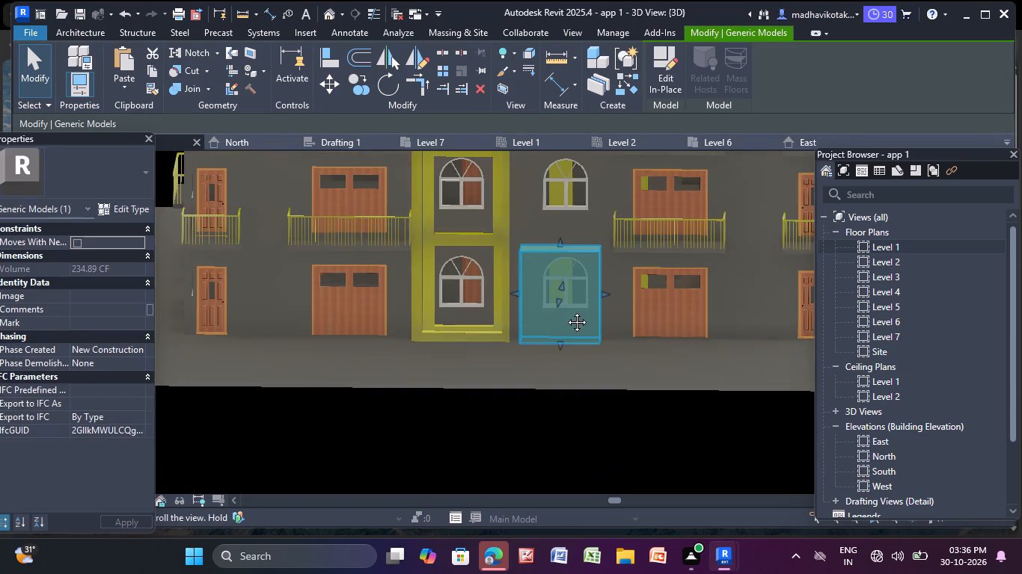
middle_drag(566, 311, 584, 413)
drag(575, 345, 573, 332)
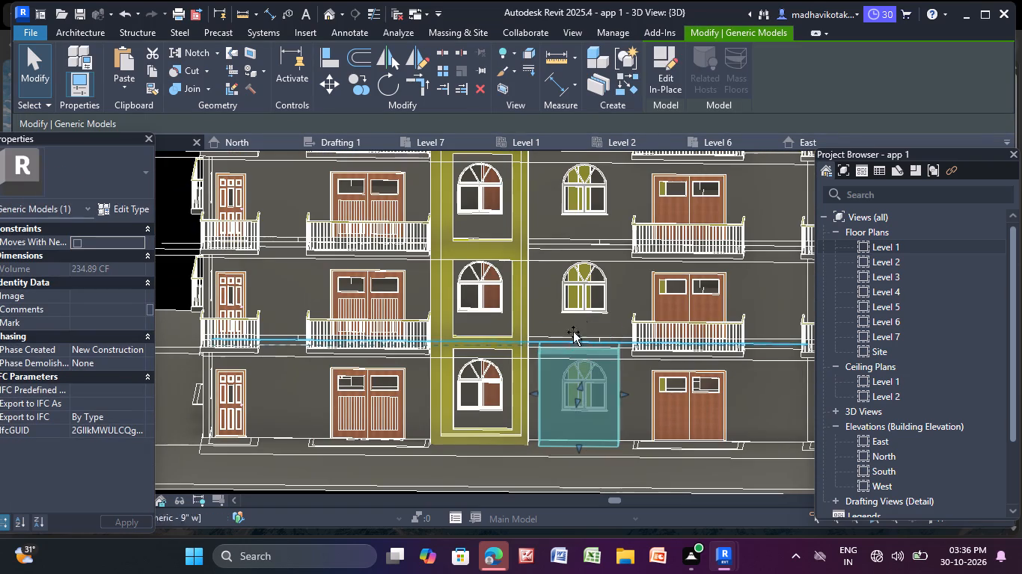
drag(573, 332, 625, 154)
scroll(593, 258, down, 3)
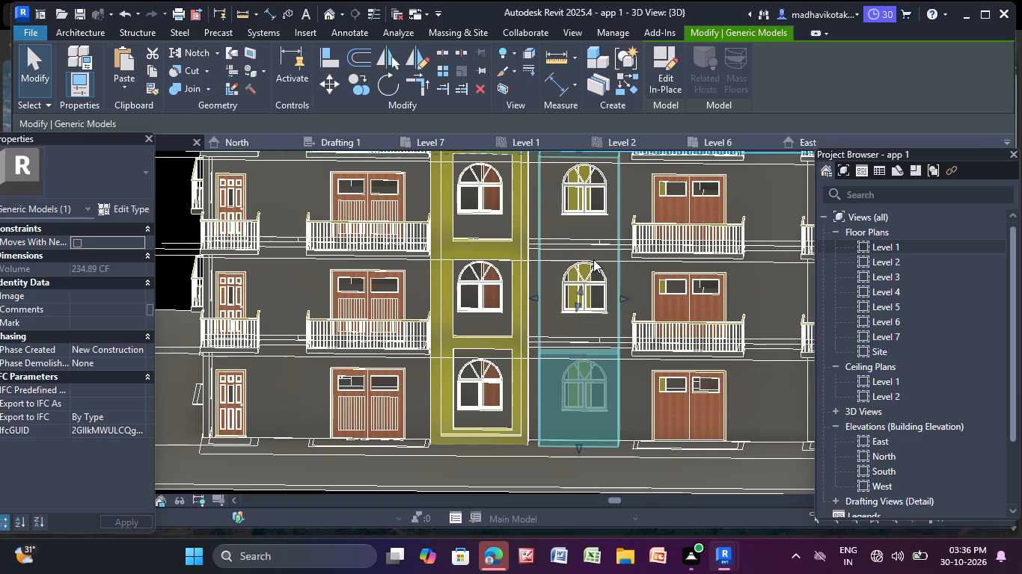
scroll(593, 259, down, 2)
middle_drag(593, 259, 599, 425)
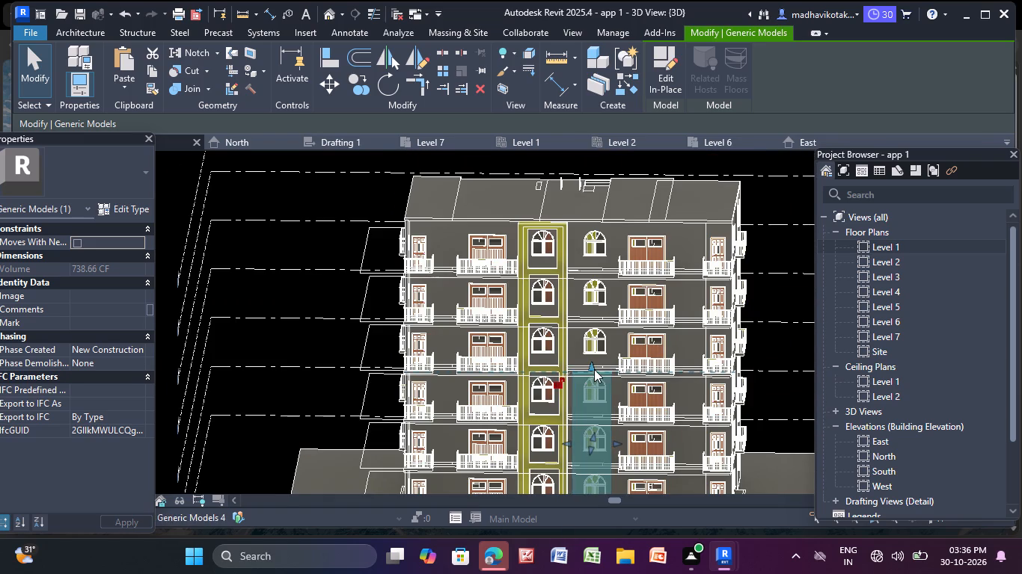
drag(594, 369, 605, 216)
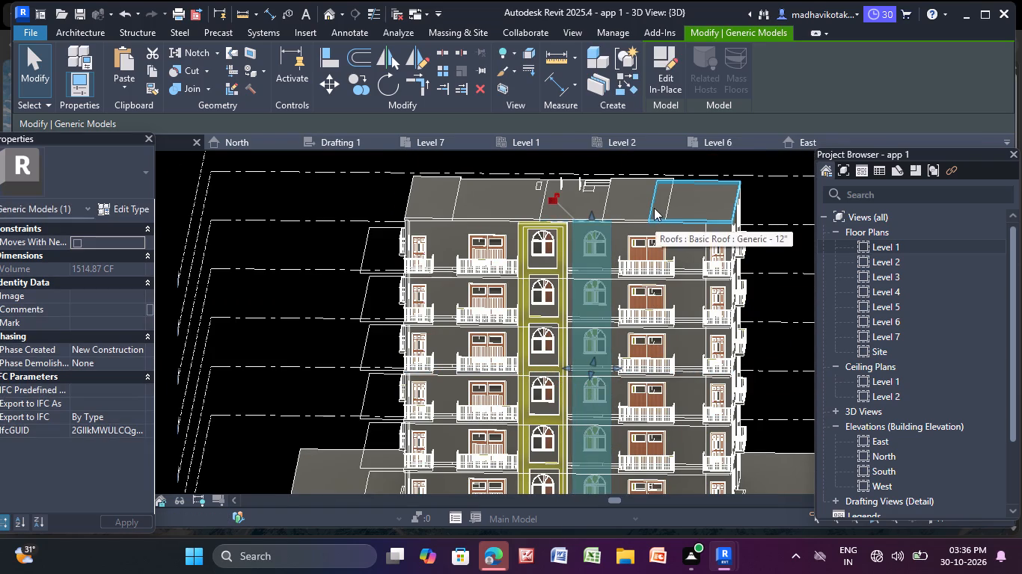
key(Escape)
Widen the tall block by pulling its side face toward the first yellow frame, to a volume of about 1596 CF.
click(593, 259)
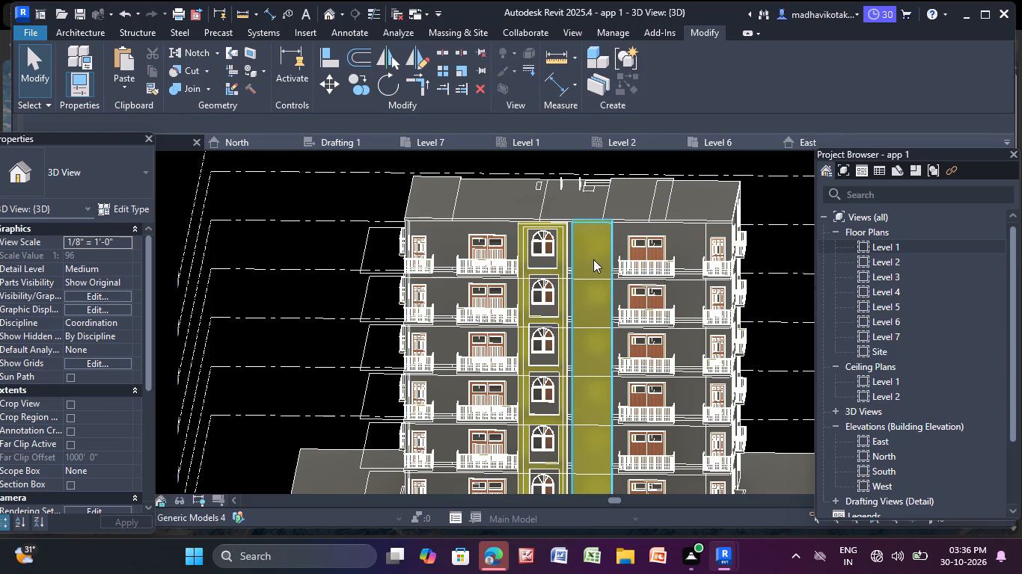
middle_drag(580, 348, 602, 315)
scroll(589, 333, up, 11)
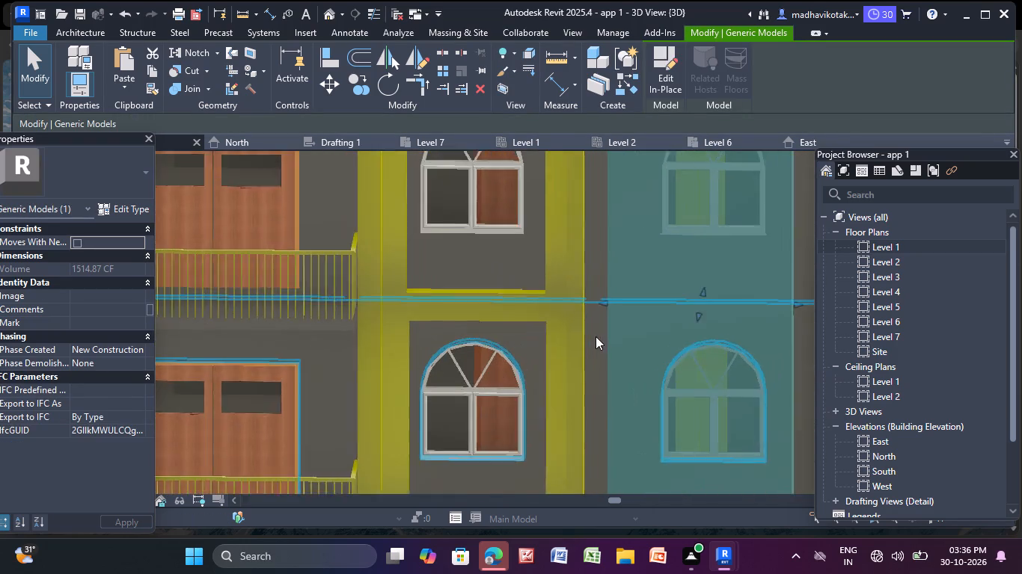
scroll(596, 336, up, 2)
drag(610, 291, 604, 291)
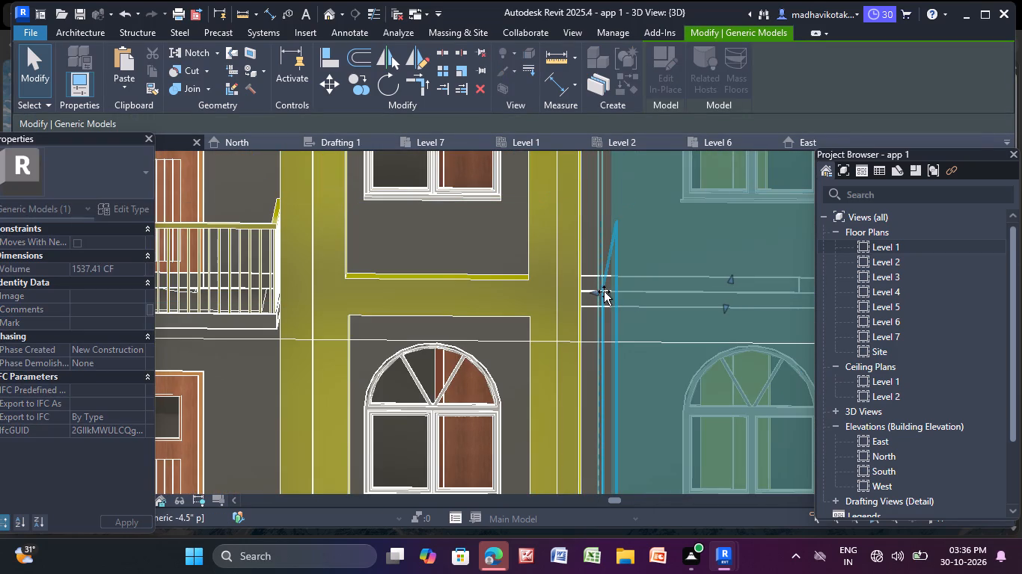
drag(604, 291, 597, 292)
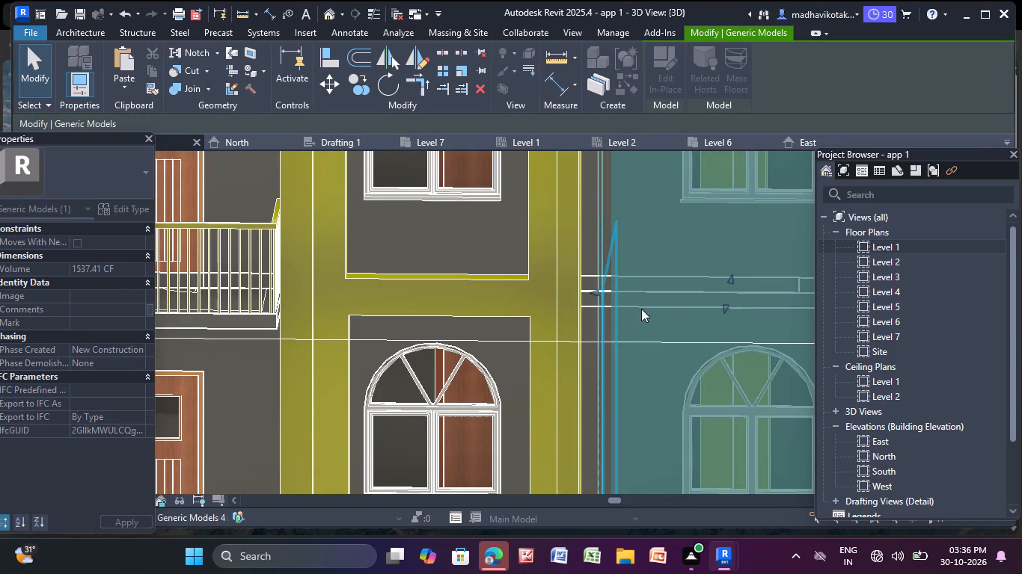
Pull the tall block's opposite side face outward toward the adjacent balconies, to a volume of about 1723 CF.
scroll(646, 313, down, 5)
middle_click(648, 320)
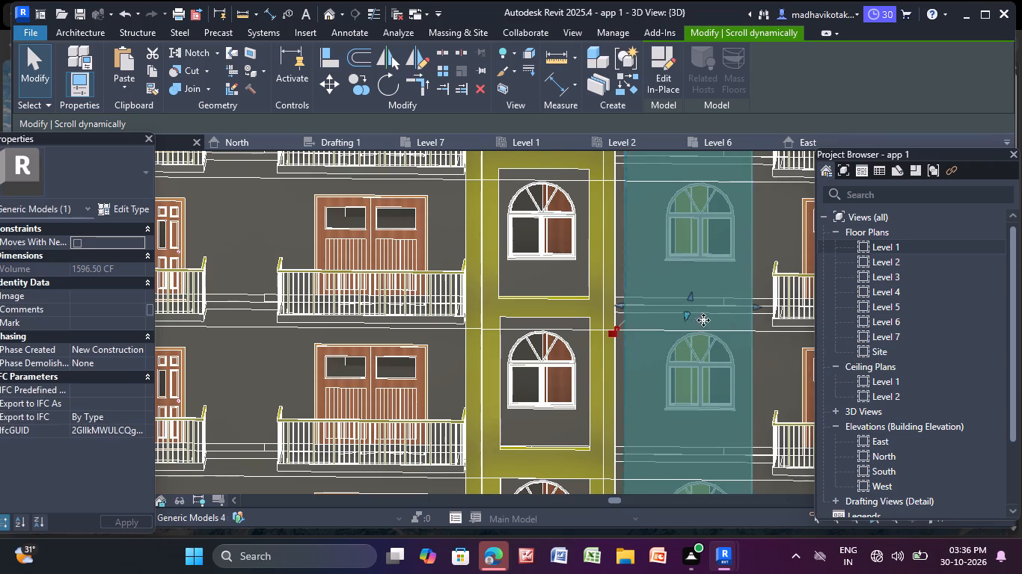
drag(753, 306, 768, 304)
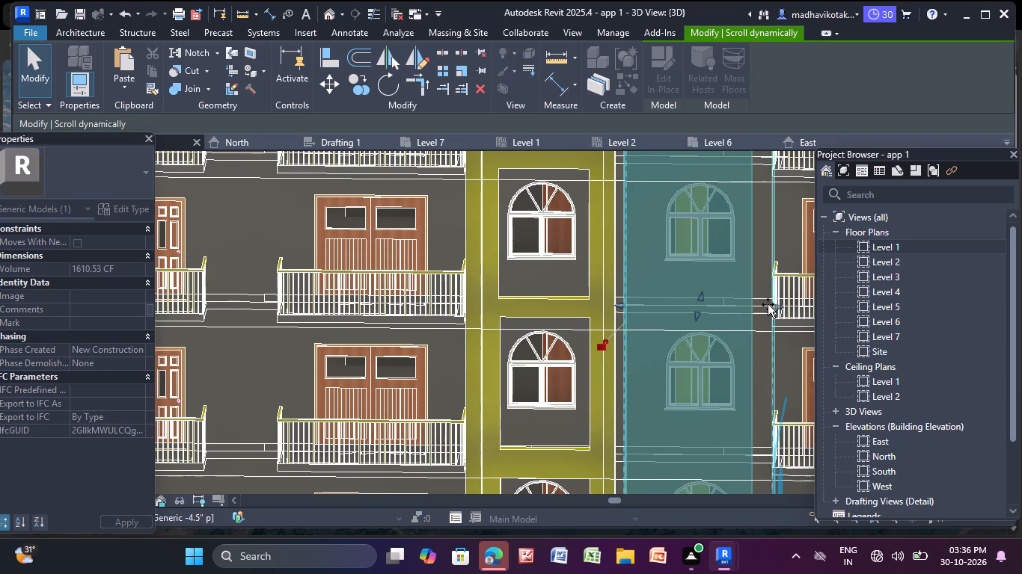
drag(768, 304, 762, 306)
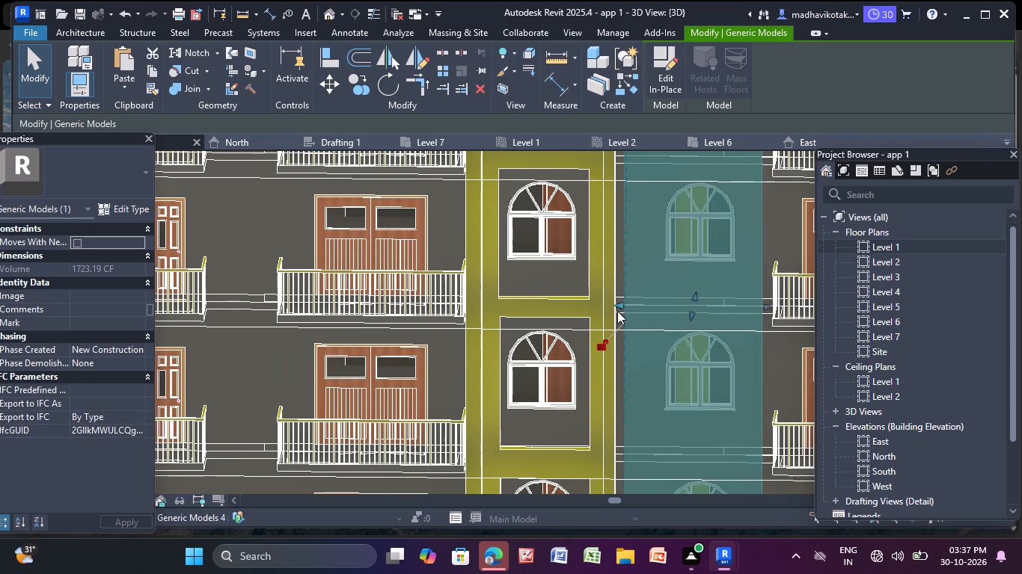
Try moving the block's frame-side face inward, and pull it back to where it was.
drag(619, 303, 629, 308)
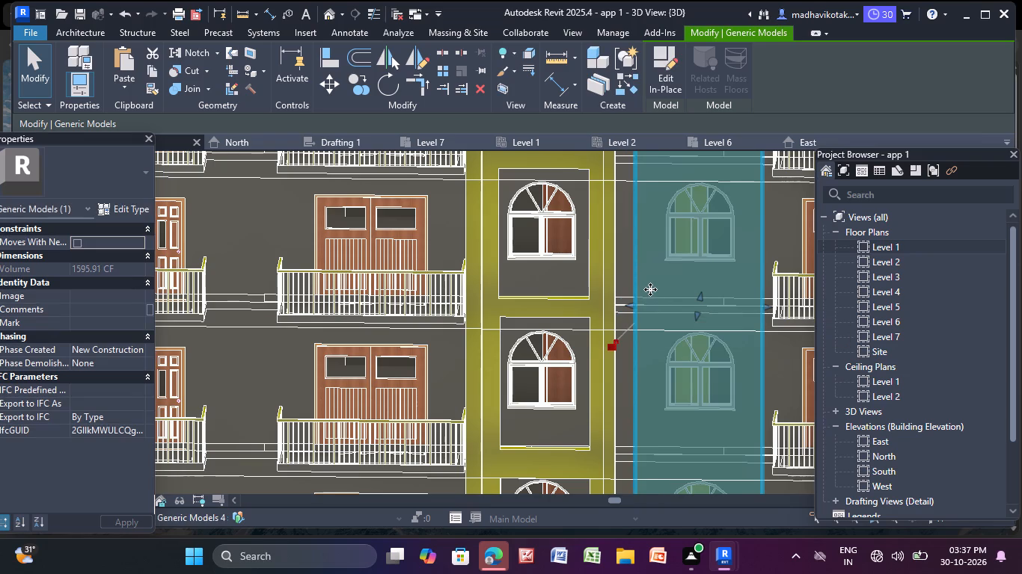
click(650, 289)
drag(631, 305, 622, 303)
Extend the tall block's balcony-side face up to the balcony edge, giving a volume of about 1831 CF.
scroll(632, 314, down, 2)
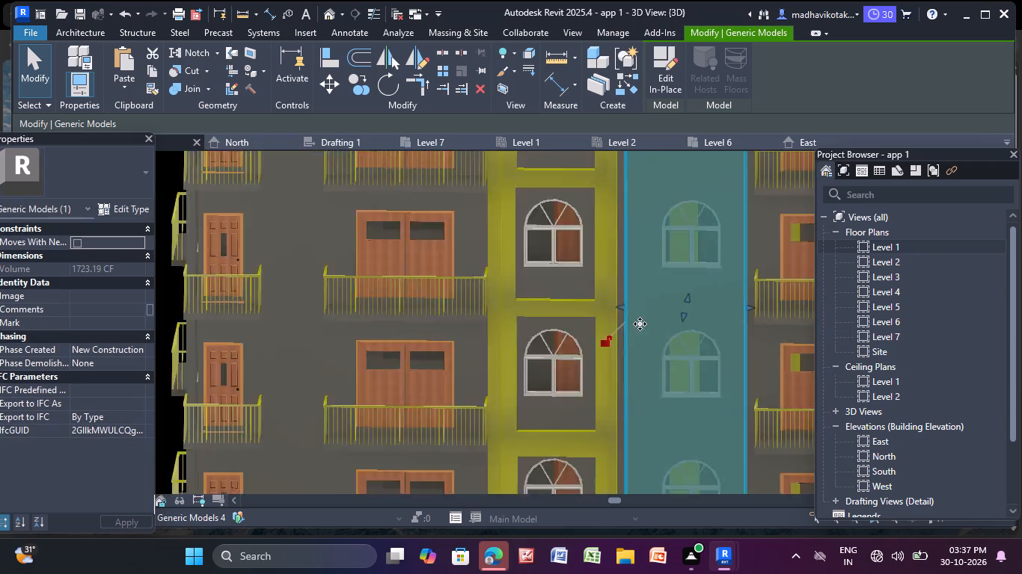
scroll(640, 324, down, 5)
middle_drag(696, 374, 705, 355)
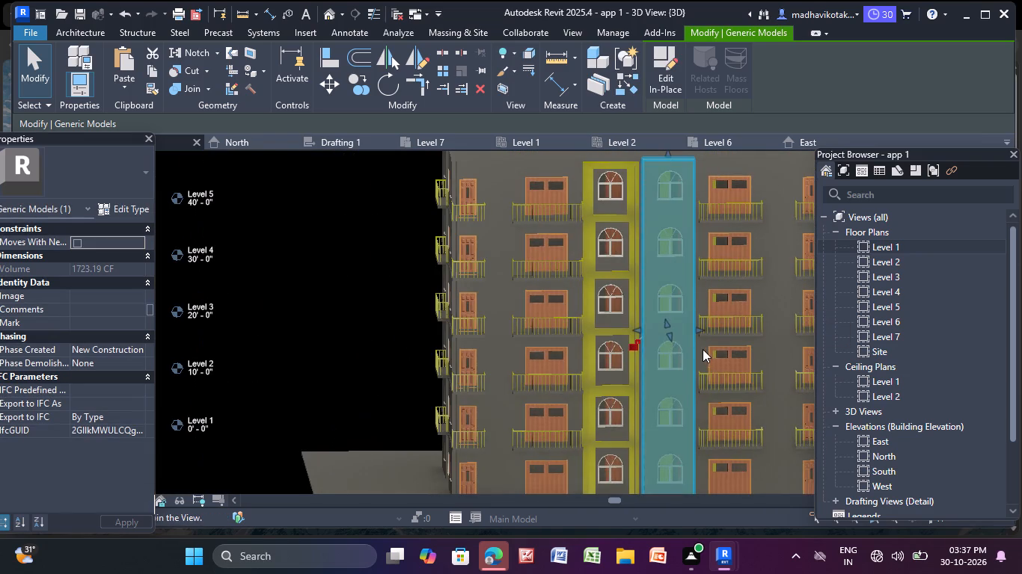
scroll(703, 345, up, 19)
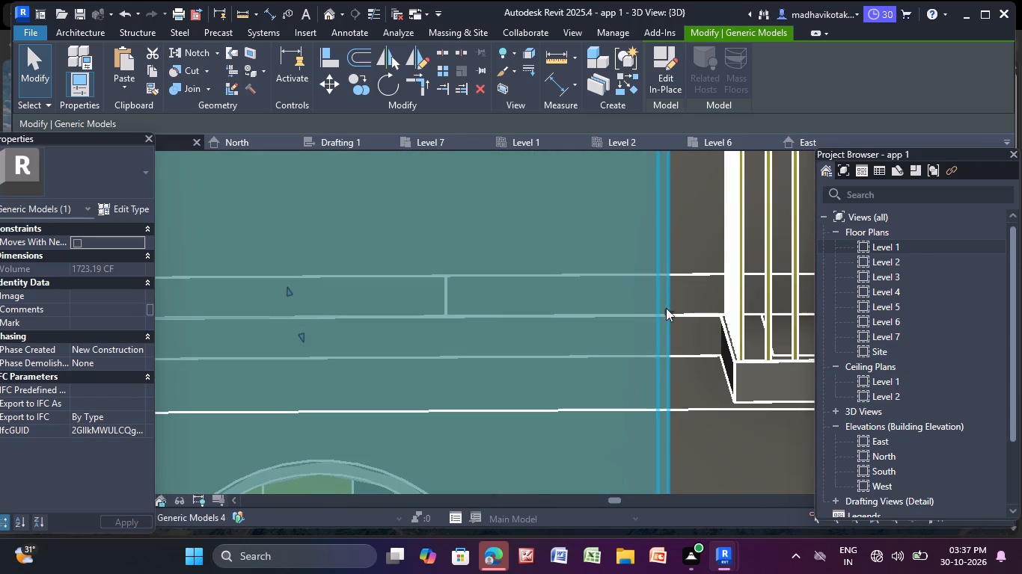
drag(668, 312, 709, 316)
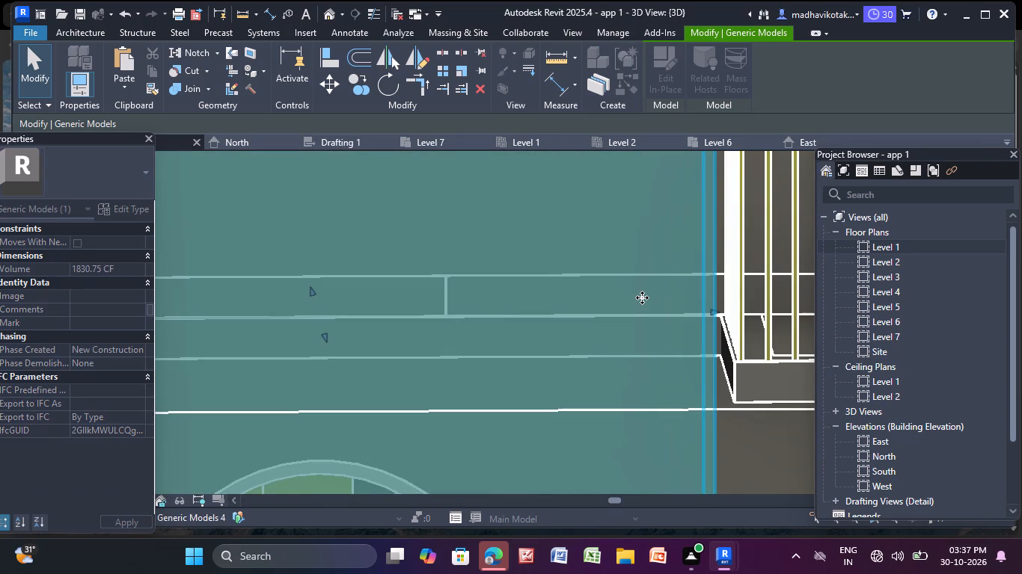
scroll(642, 297, down, 11)
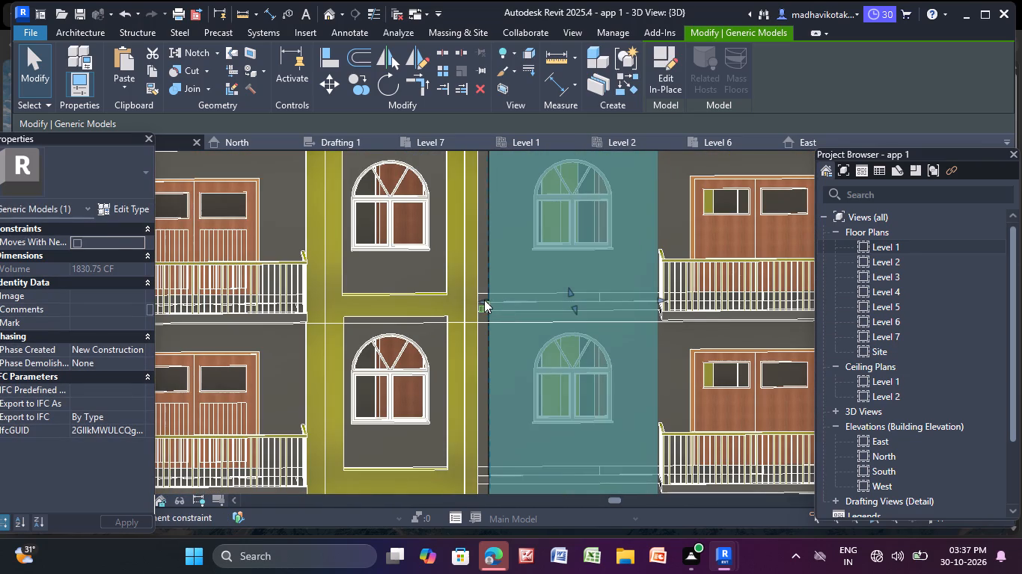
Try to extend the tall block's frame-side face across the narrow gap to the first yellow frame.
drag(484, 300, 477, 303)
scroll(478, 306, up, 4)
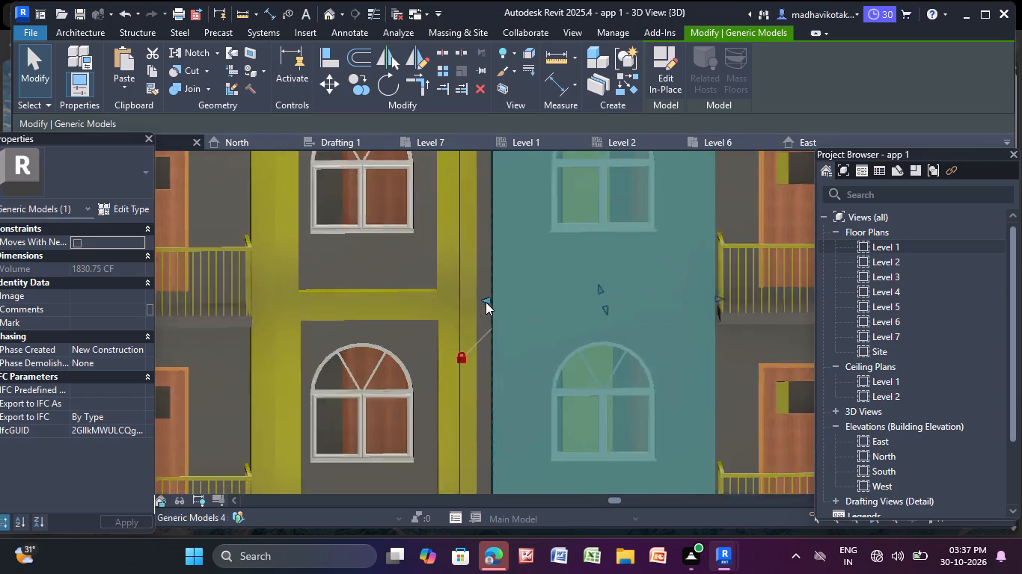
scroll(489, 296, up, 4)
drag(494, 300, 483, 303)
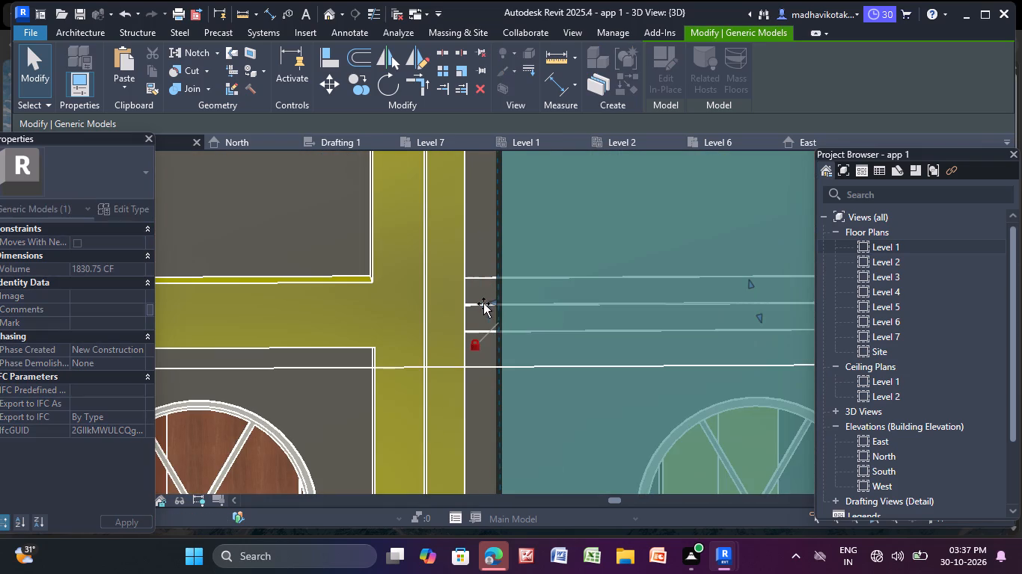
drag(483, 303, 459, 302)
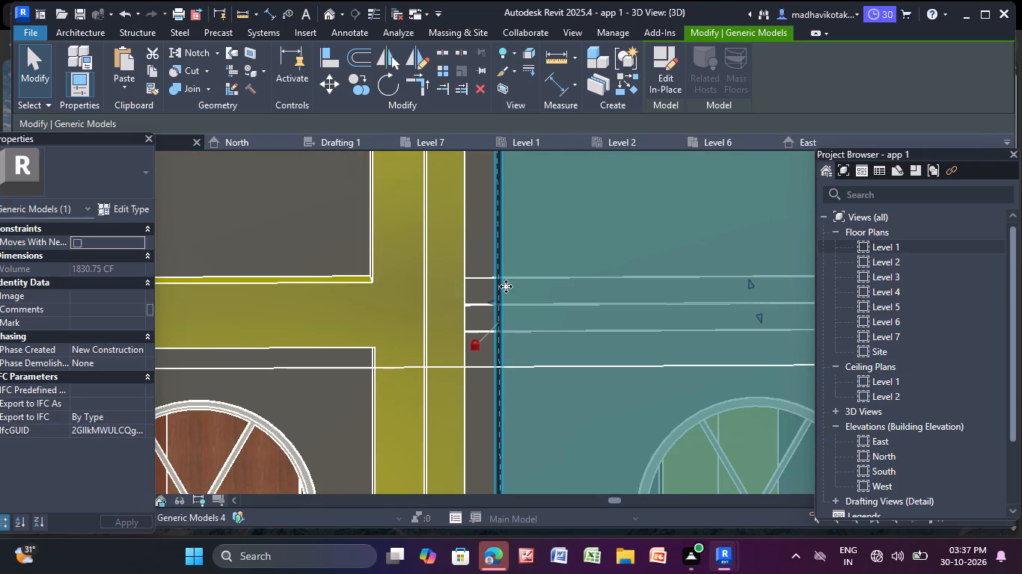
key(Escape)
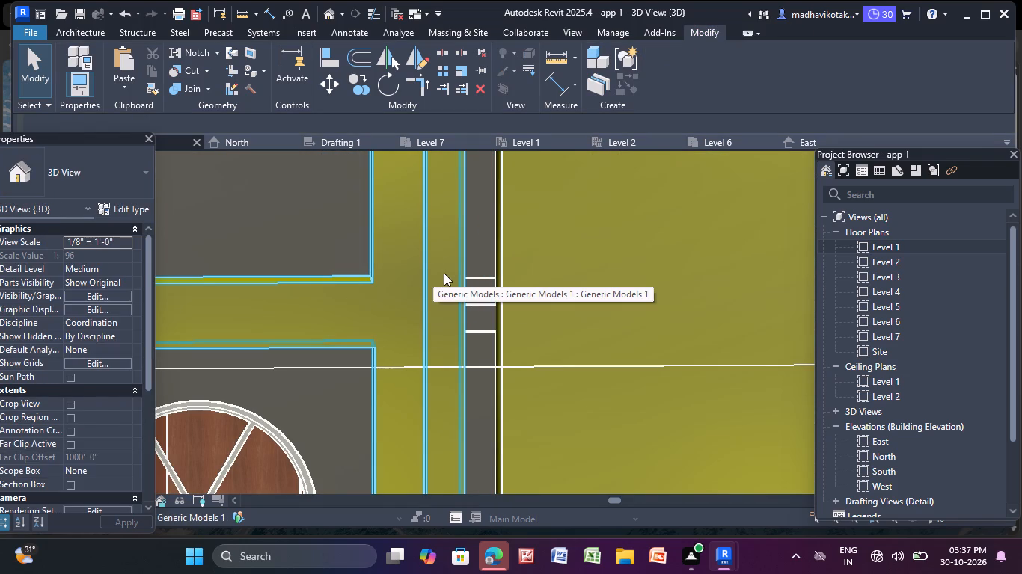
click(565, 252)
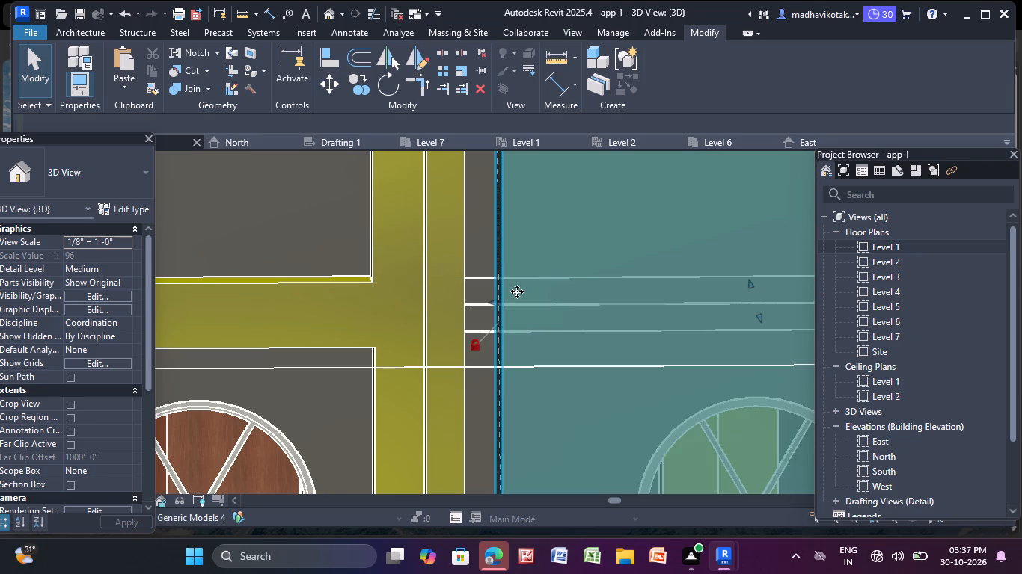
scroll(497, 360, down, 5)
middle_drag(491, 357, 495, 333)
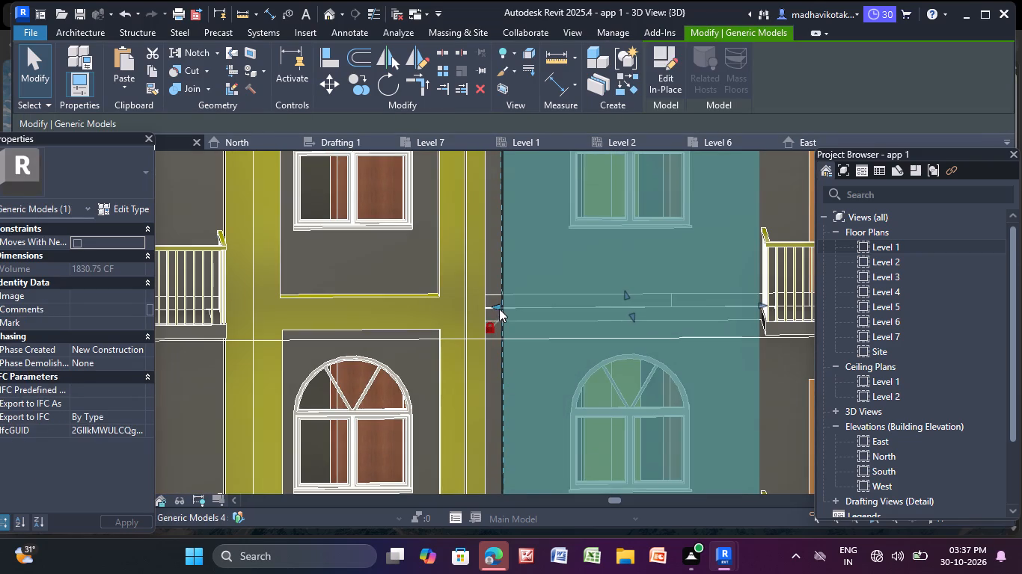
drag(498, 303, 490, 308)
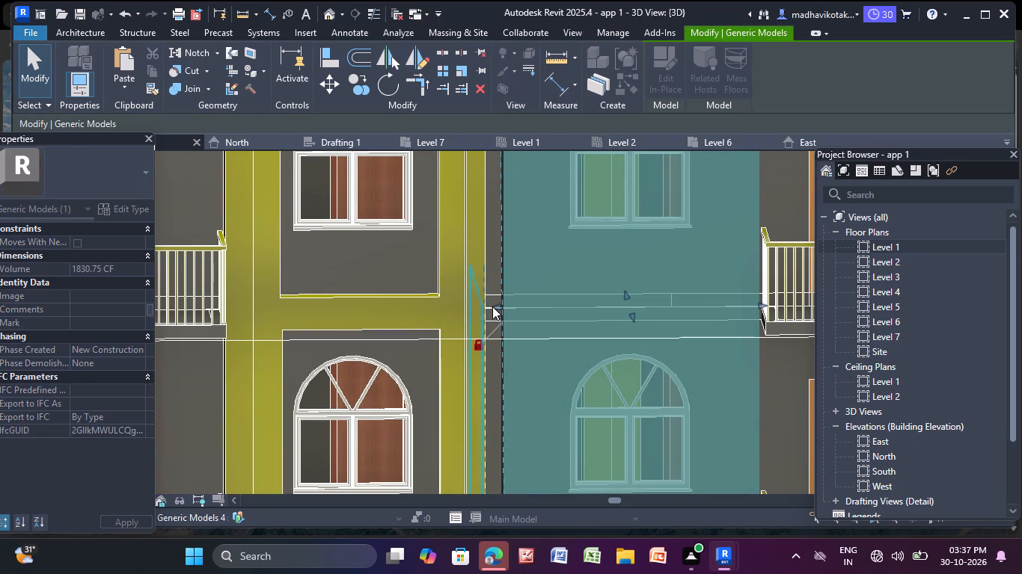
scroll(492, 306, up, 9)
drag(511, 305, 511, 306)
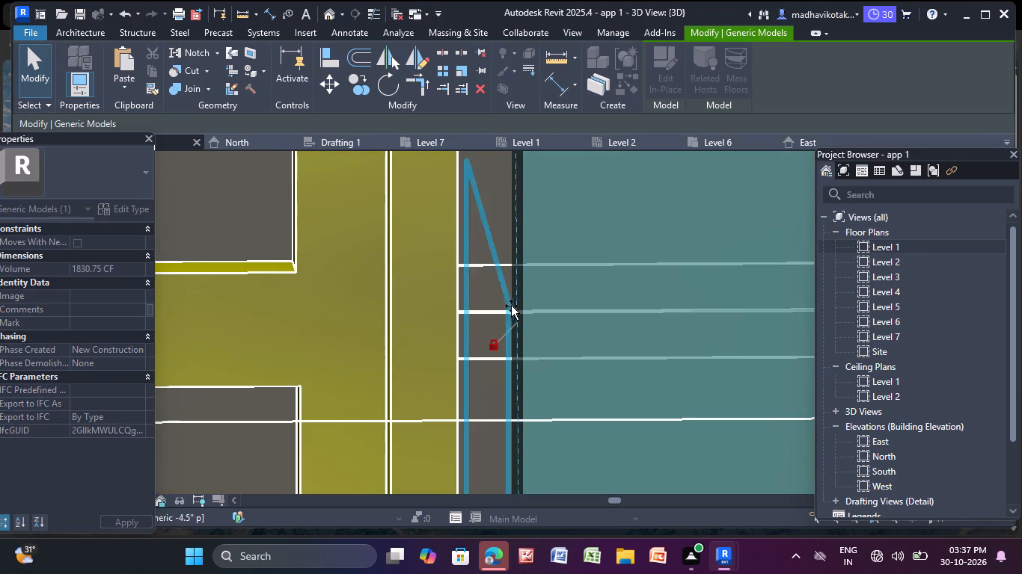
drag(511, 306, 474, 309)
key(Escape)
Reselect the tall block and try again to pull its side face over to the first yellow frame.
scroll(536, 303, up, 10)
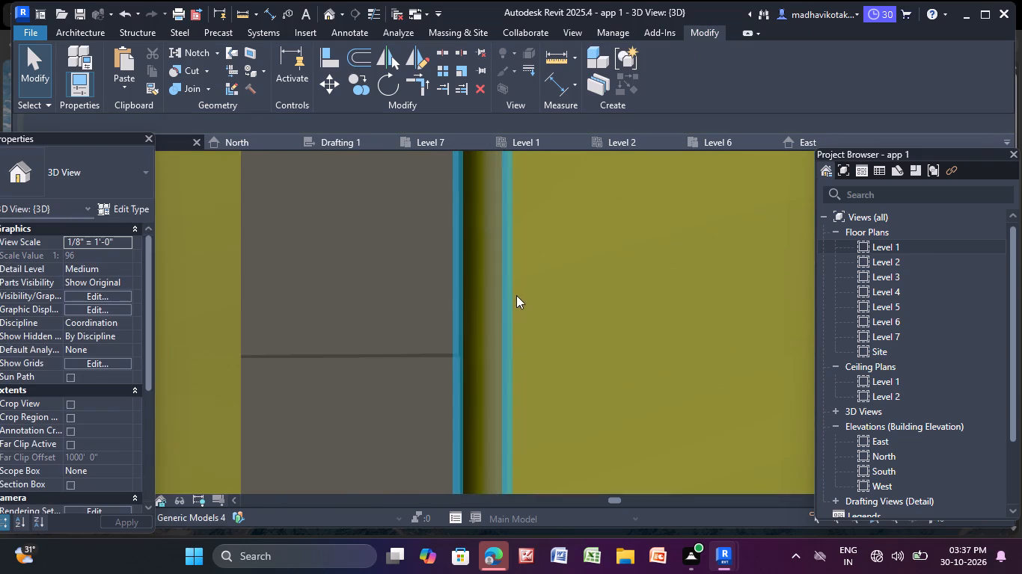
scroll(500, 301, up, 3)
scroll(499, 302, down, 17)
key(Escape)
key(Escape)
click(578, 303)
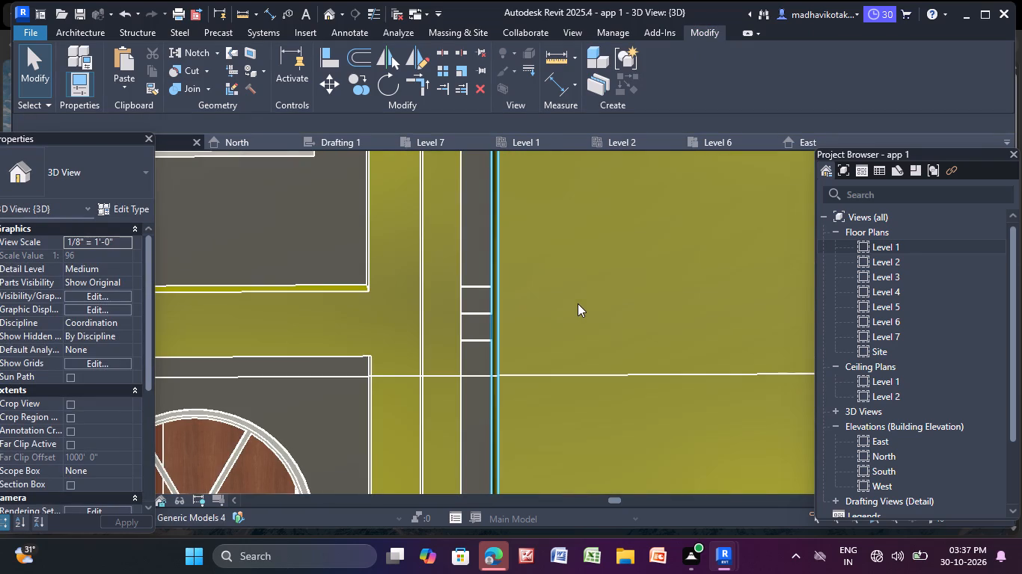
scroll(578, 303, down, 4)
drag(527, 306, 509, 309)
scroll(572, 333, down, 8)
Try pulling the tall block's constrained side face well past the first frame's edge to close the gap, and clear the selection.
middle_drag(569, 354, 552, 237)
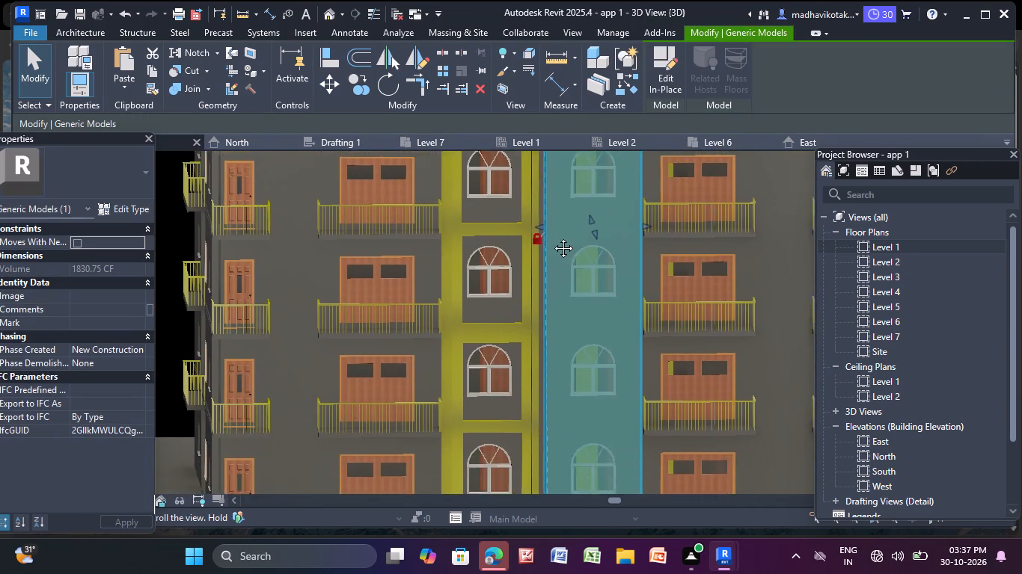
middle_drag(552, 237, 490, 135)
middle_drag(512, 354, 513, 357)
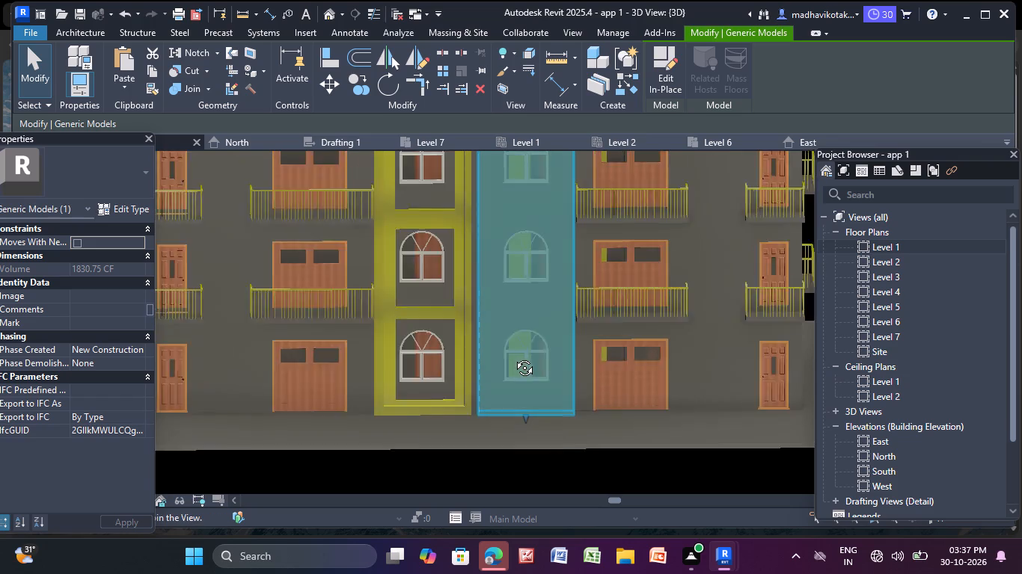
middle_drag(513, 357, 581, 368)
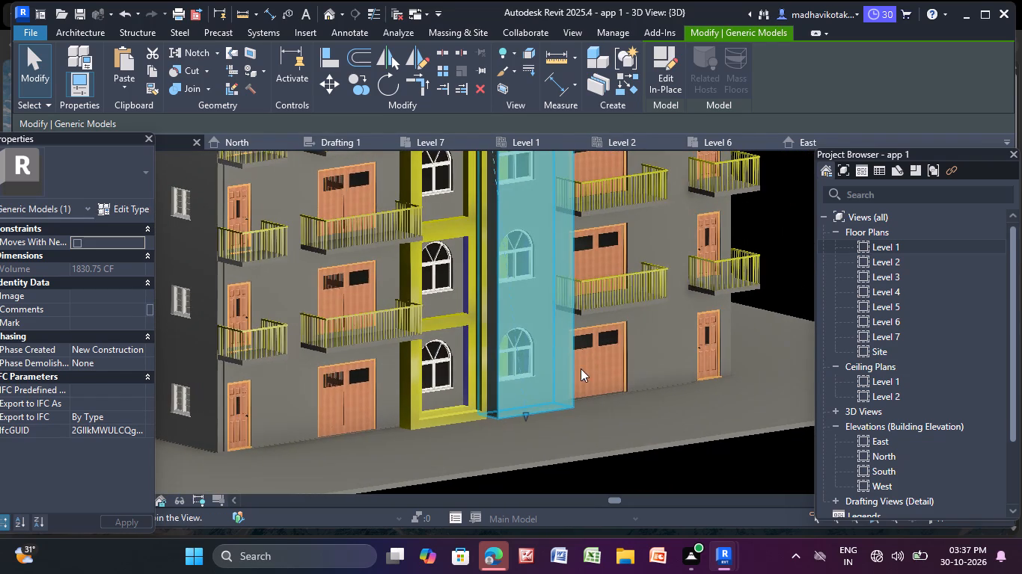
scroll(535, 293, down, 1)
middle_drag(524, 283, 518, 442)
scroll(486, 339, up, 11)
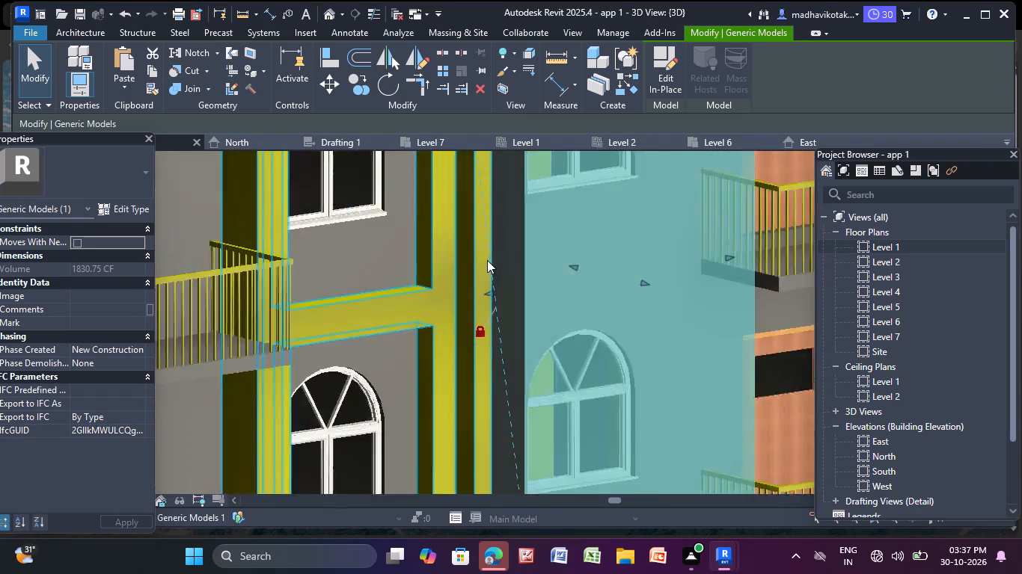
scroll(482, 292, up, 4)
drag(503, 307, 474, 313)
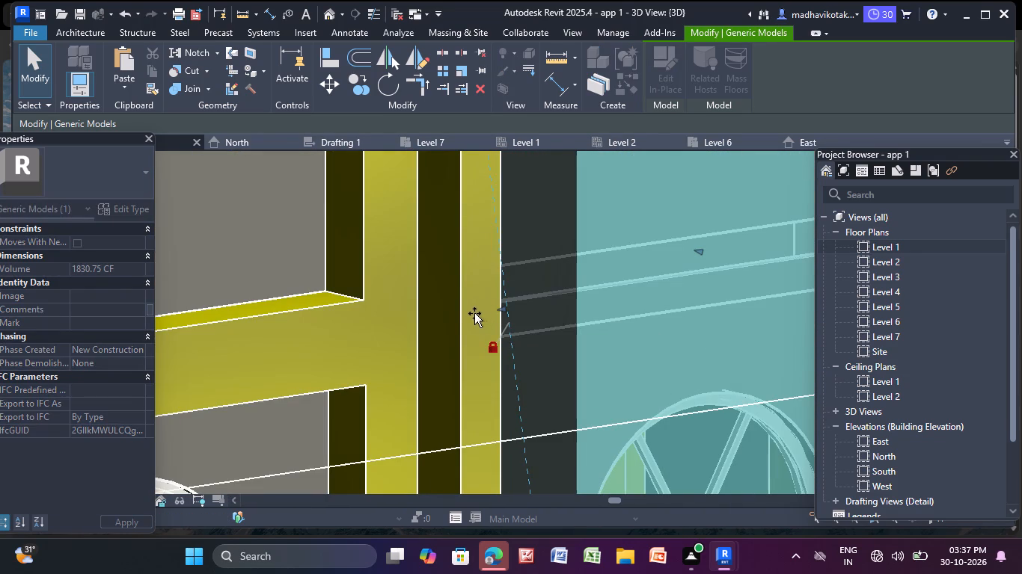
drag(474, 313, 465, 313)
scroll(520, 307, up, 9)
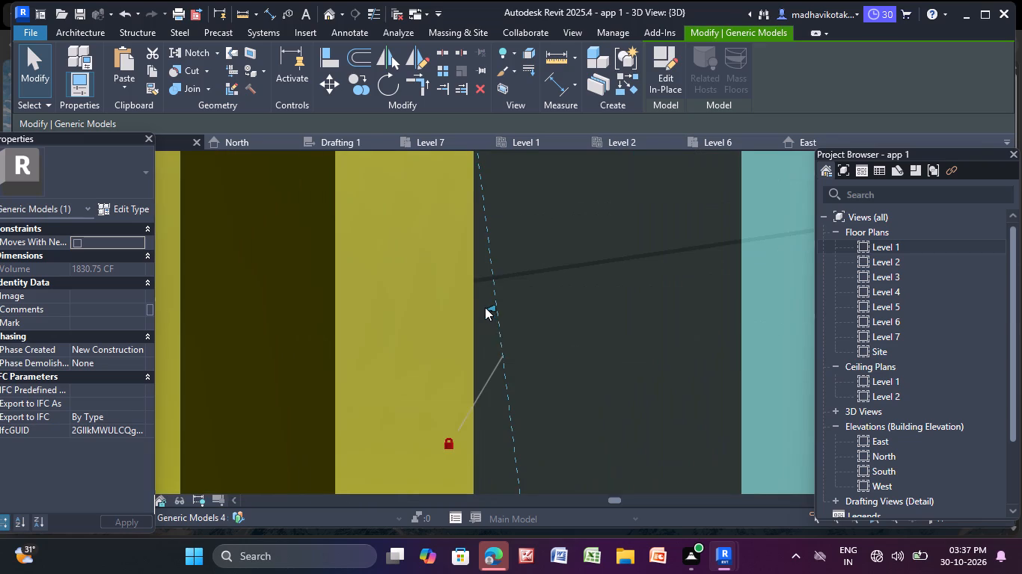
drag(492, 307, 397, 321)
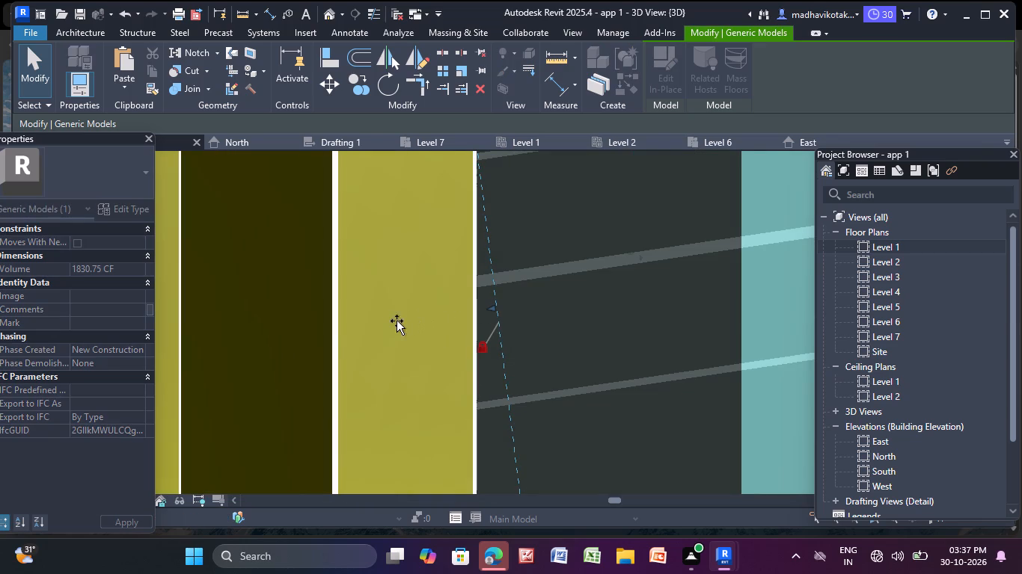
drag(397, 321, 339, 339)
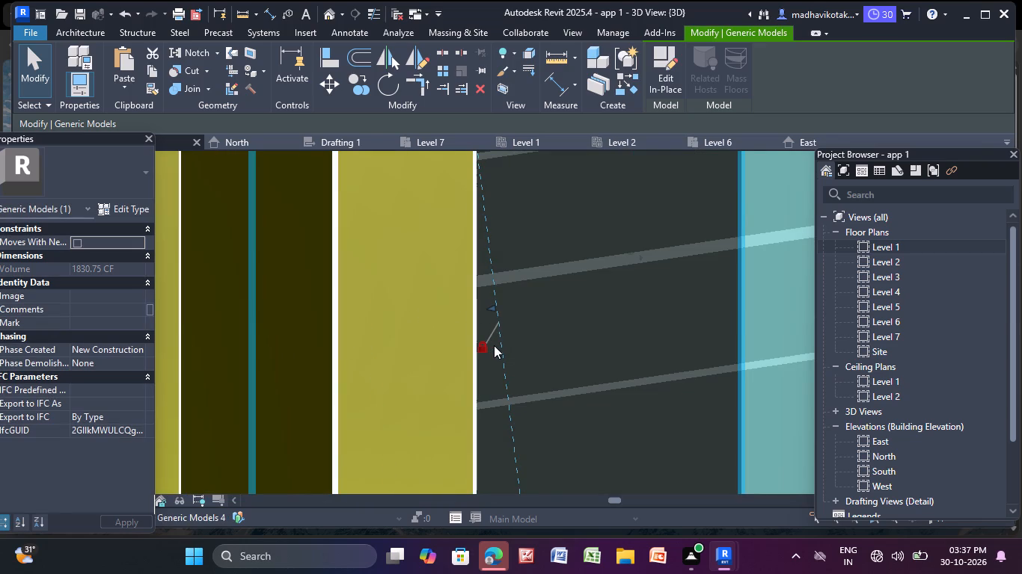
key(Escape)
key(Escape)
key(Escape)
Extend the first yellow frame's side face across the narrow gap to meet the tall block's edge, and clear the selection.
scroll(494, 345, down, 20)
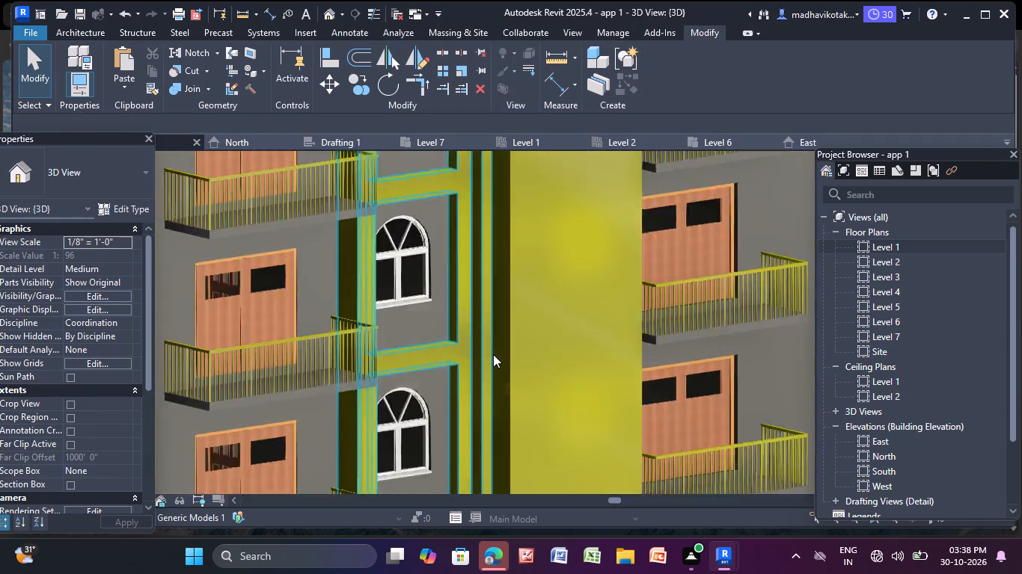
scroll(493, 354, down, 14)
middle_drag(712, 316, 653, 339)
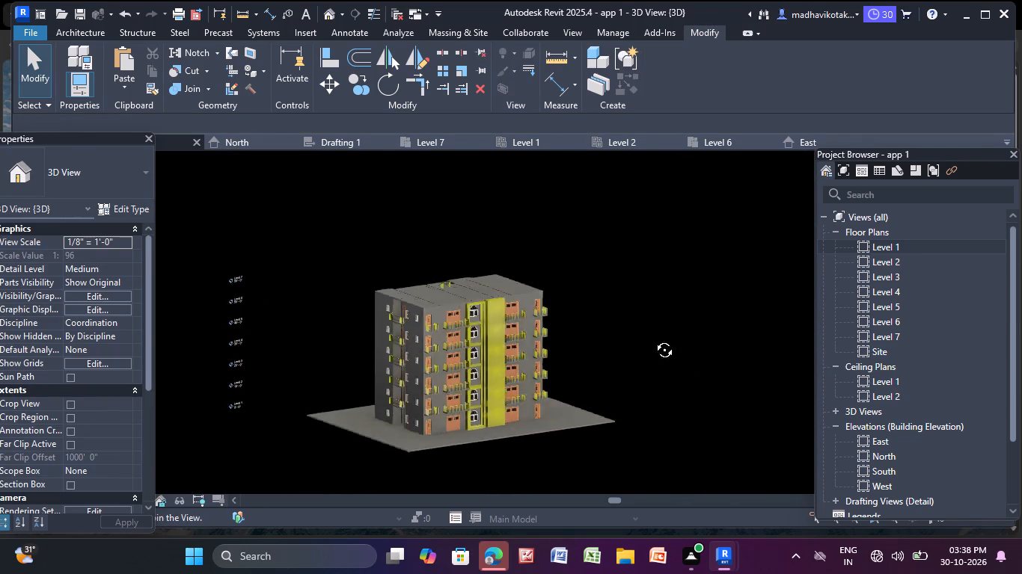
middle_drag(653, 339, 628, 293)
scroll(487, 336, up, 13)
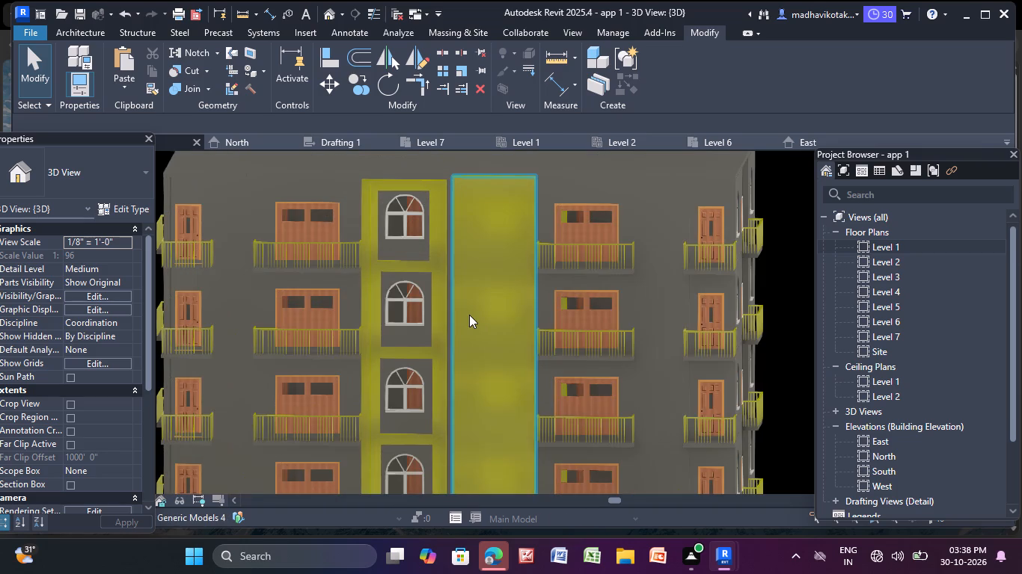
click(429, 312)
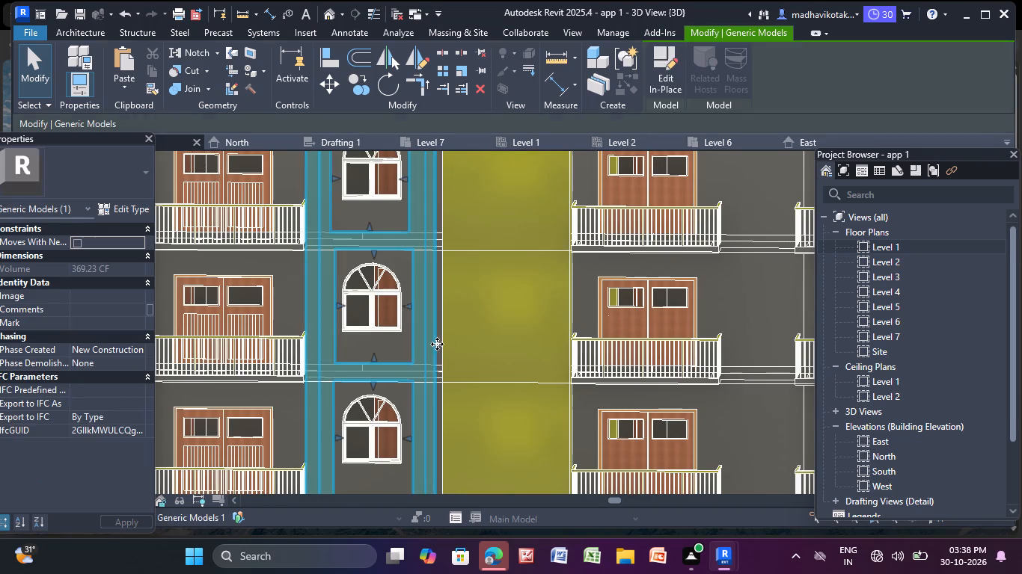
middle_drag(436, 344, 436, 234)
drag(438, 397, 445, 399)
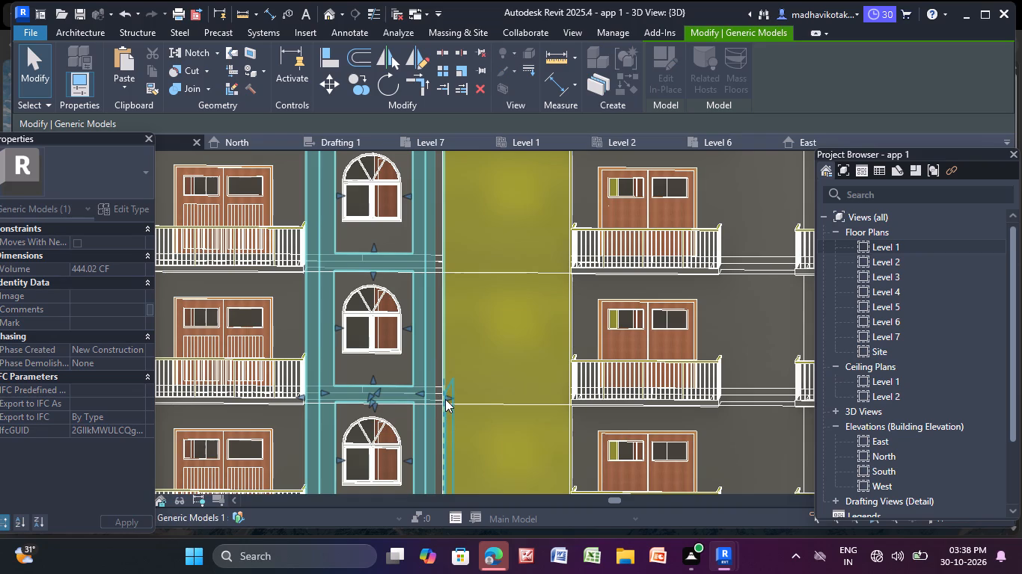
scroll(445, 399, up, 3)
key(Escape)
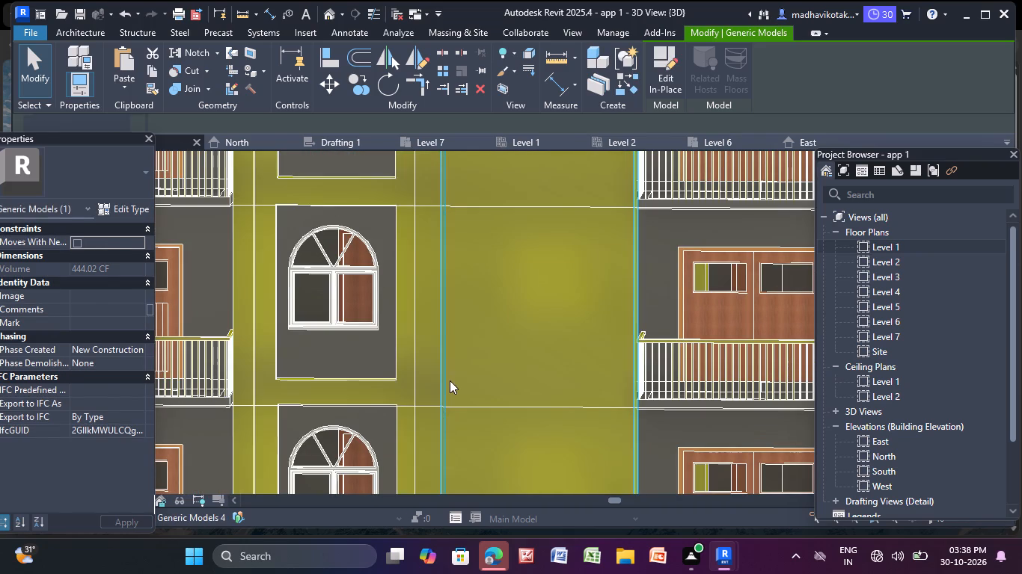
Lower the tall block's top face slightly to line up with the top of the first yellow frame.
scroll(458, 382, down, 10)
middle_drag(462, 377, 484, 404)
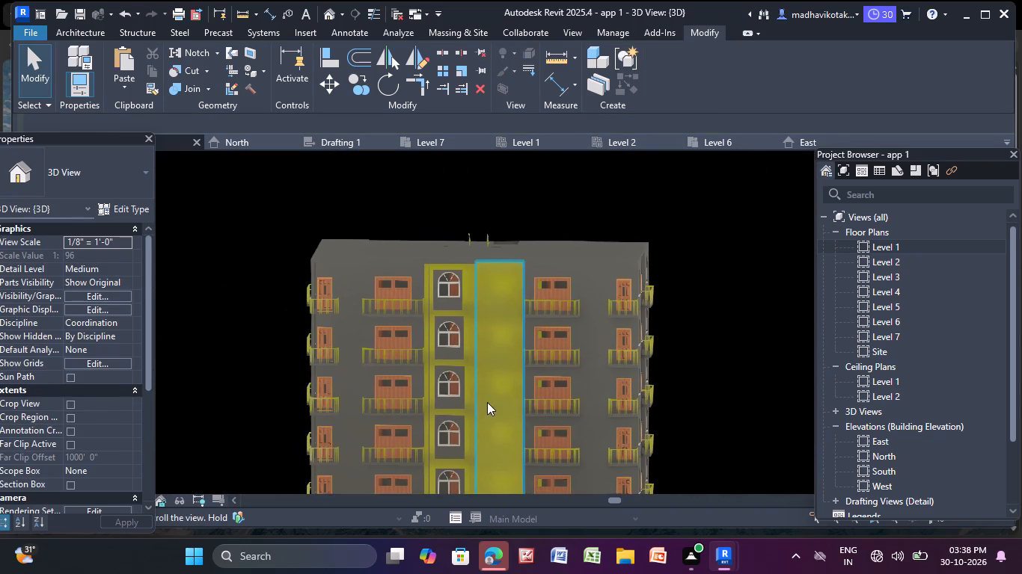
click(485, 294)
scroll(486, 289, up, 9)
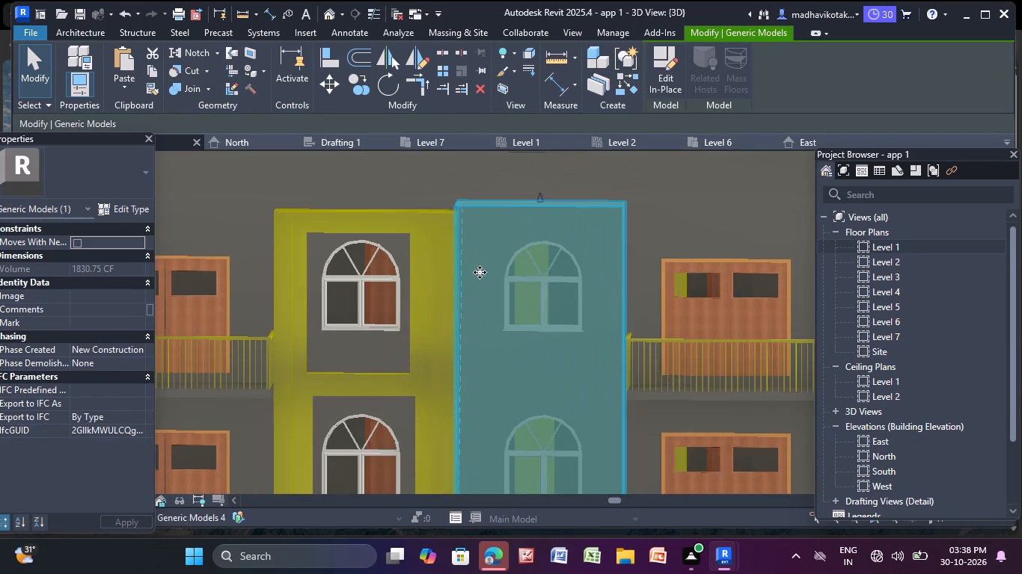
middle_drag(488, 259, 514, 325)
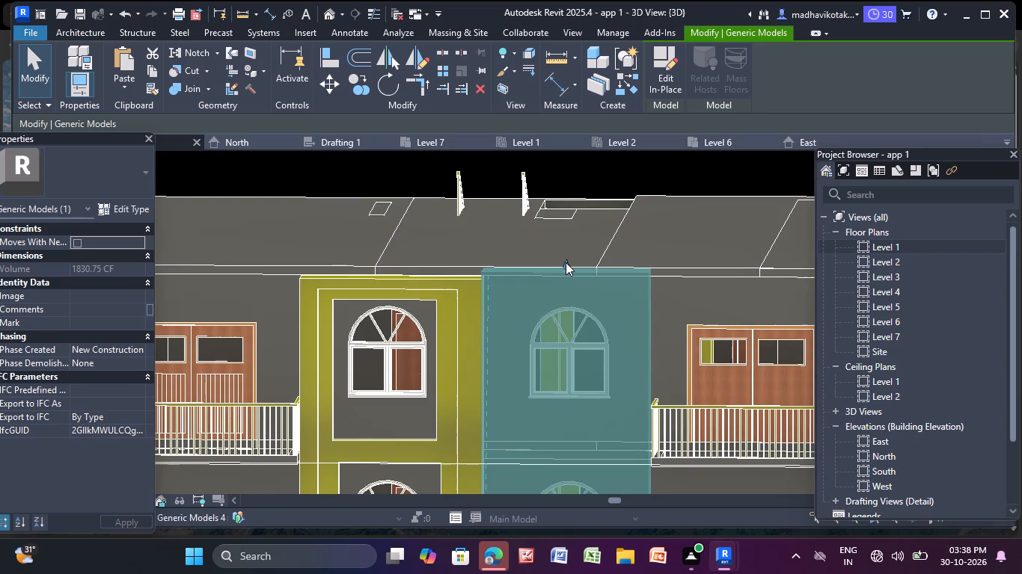
drag(567, 264, 568, 274)
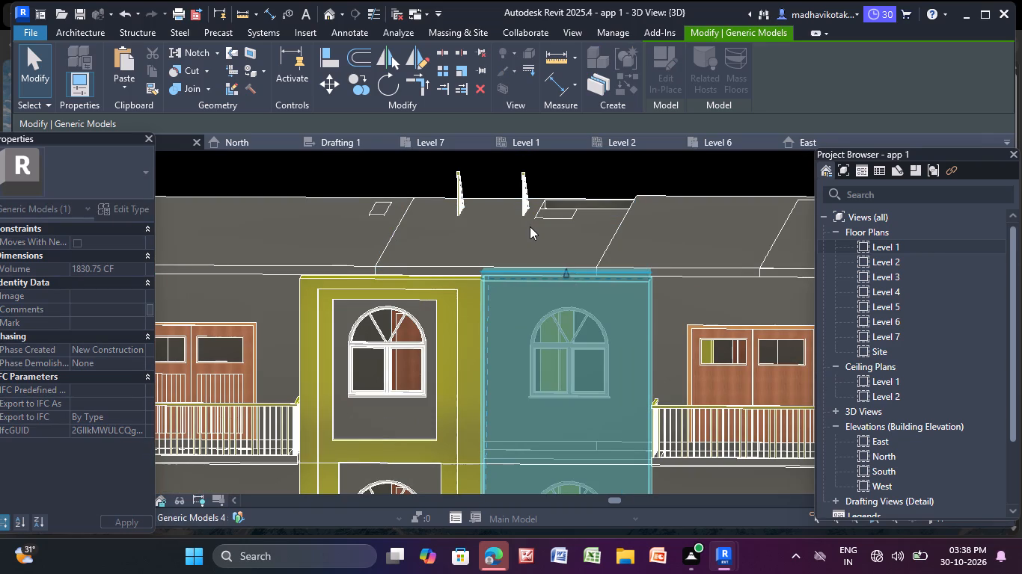
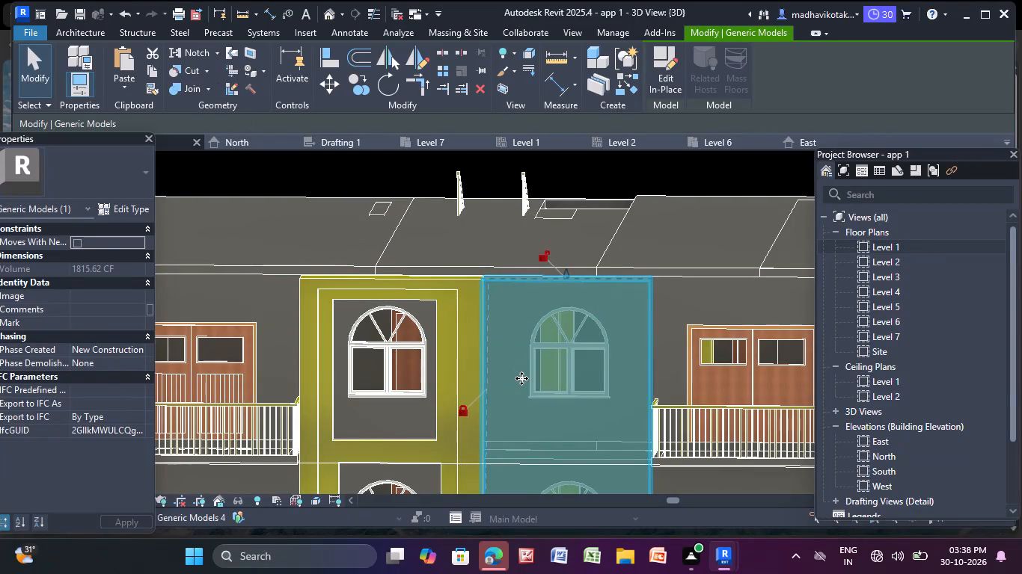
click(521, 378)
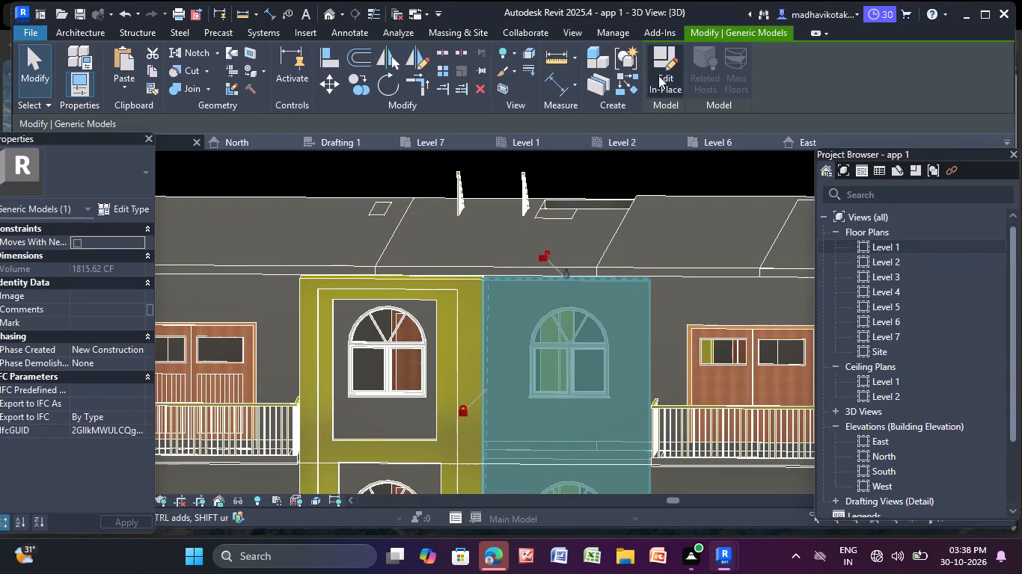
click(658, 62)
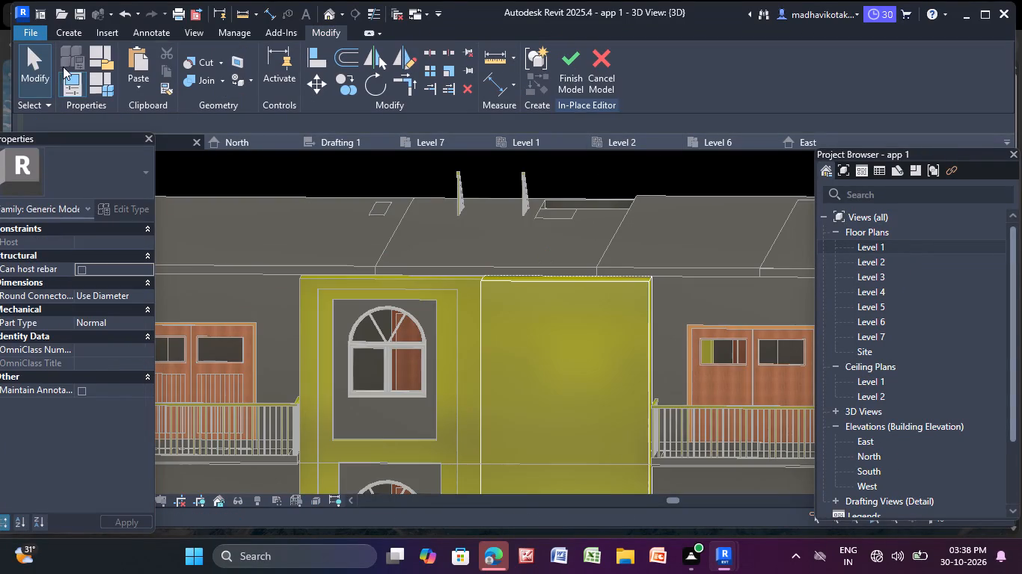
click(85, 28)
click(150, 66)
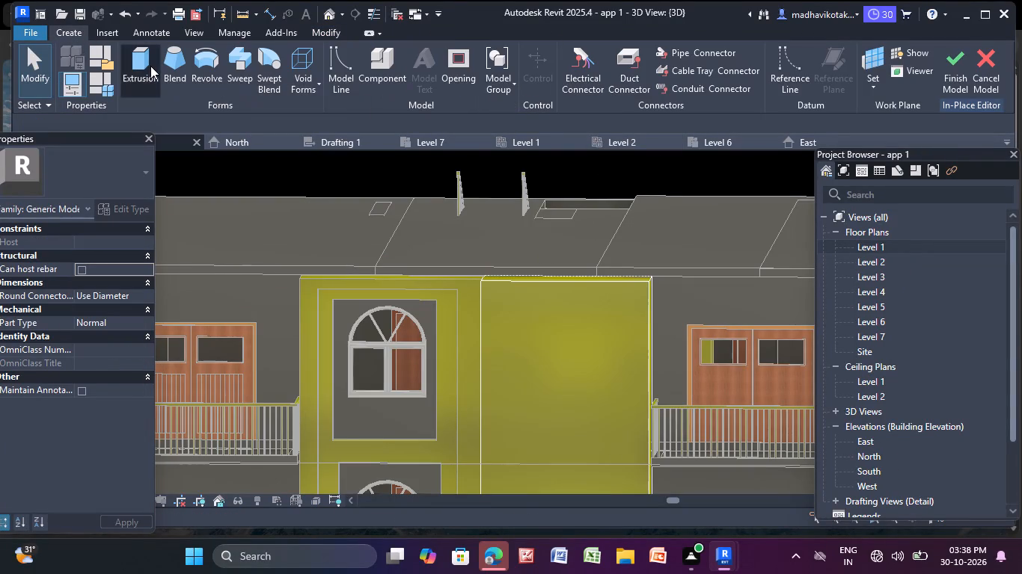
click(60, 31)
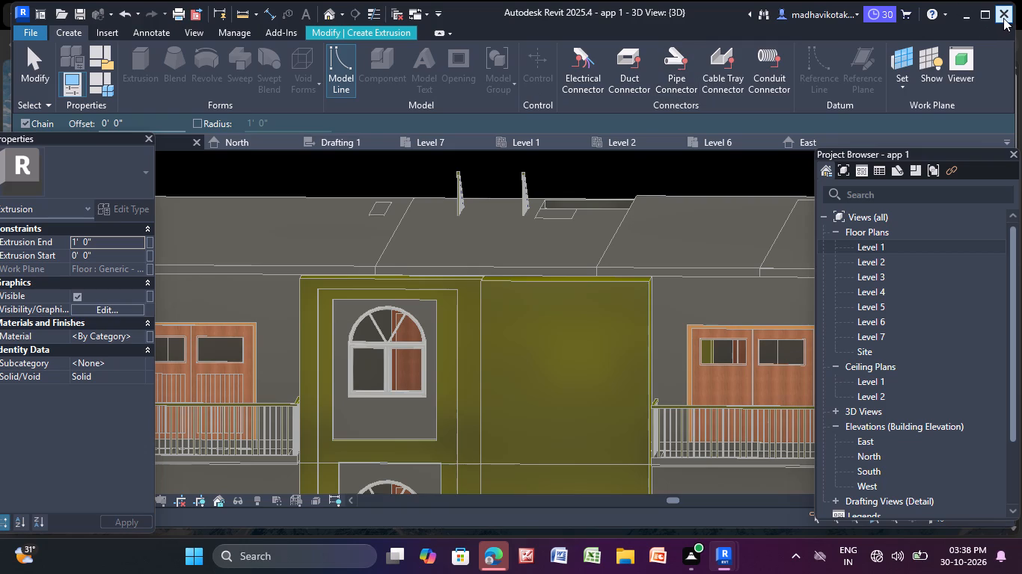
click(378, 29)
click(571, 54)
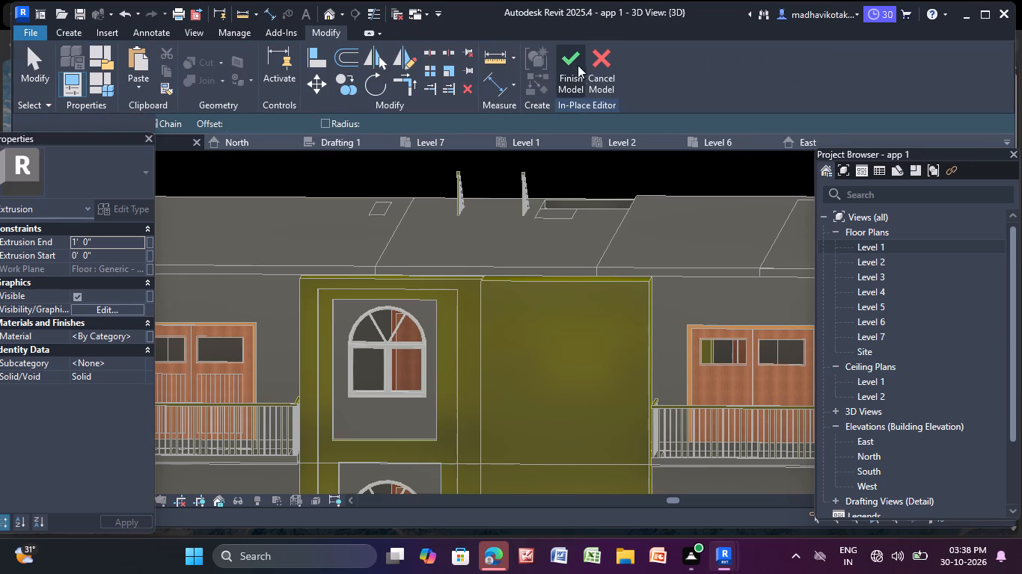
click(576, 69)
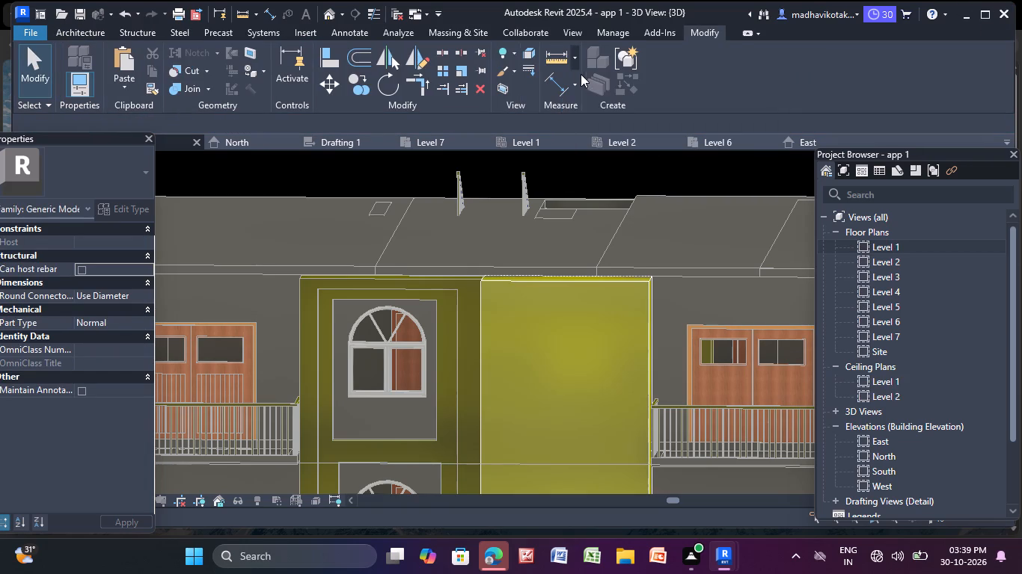
Edit the blank yellow facade panel in place, starting a void extrusion on its front face with a top-floor rectangle about 6'-11" by 9'-4".
click(517, 368)
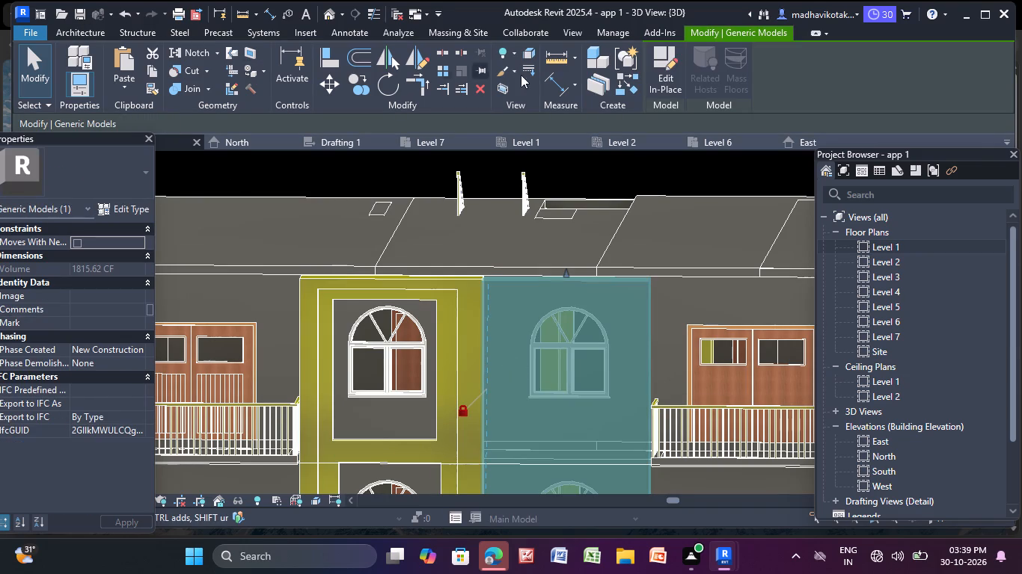
click(674, 60)
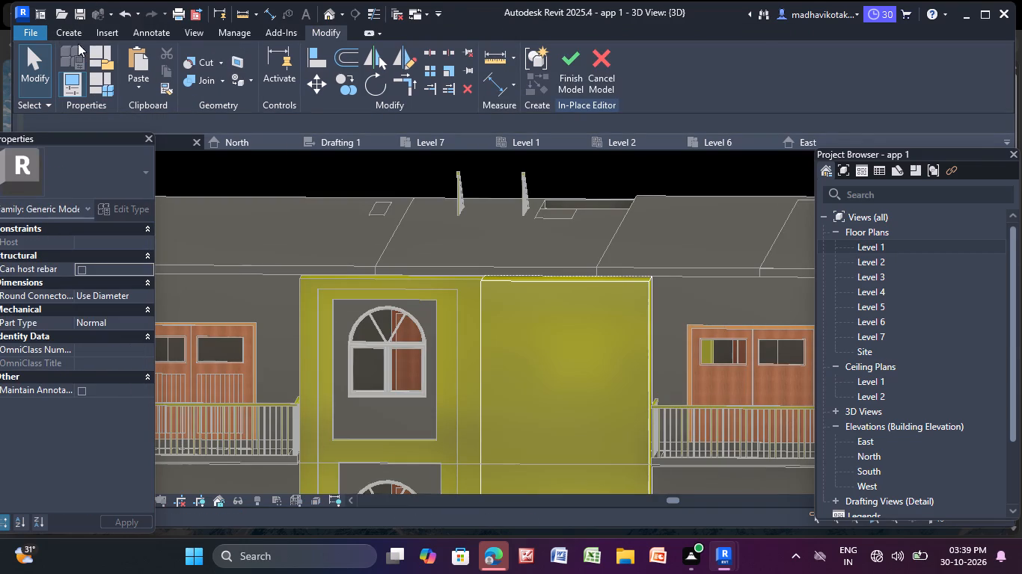
click(76, 34)
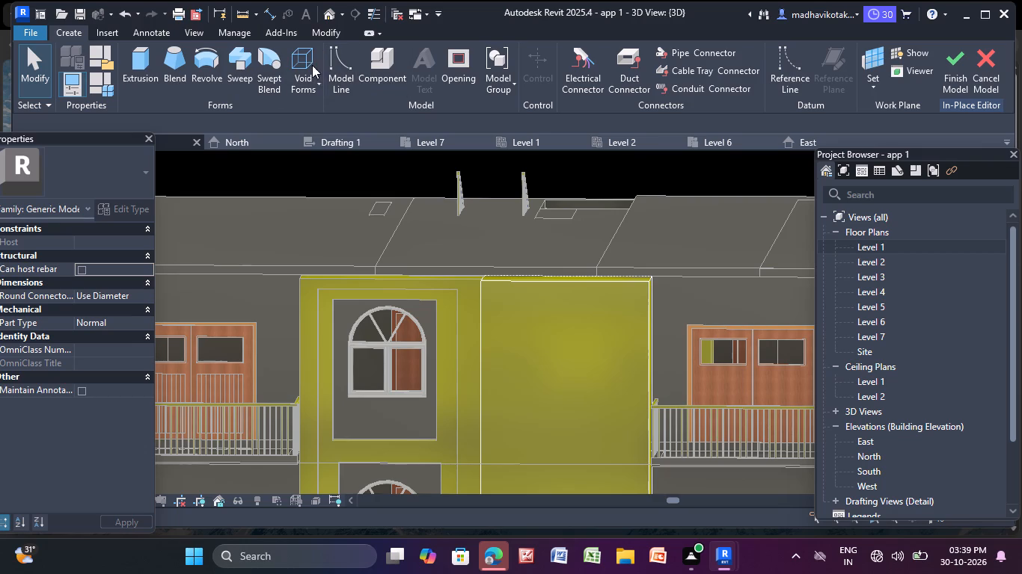
click(307, 62)
click(332, 117)
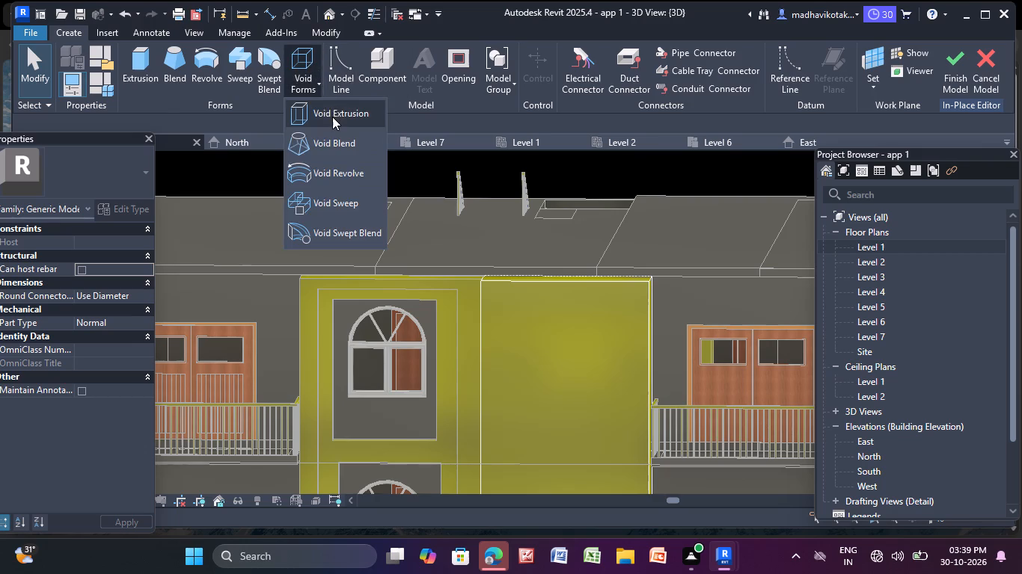
click(704, 88)
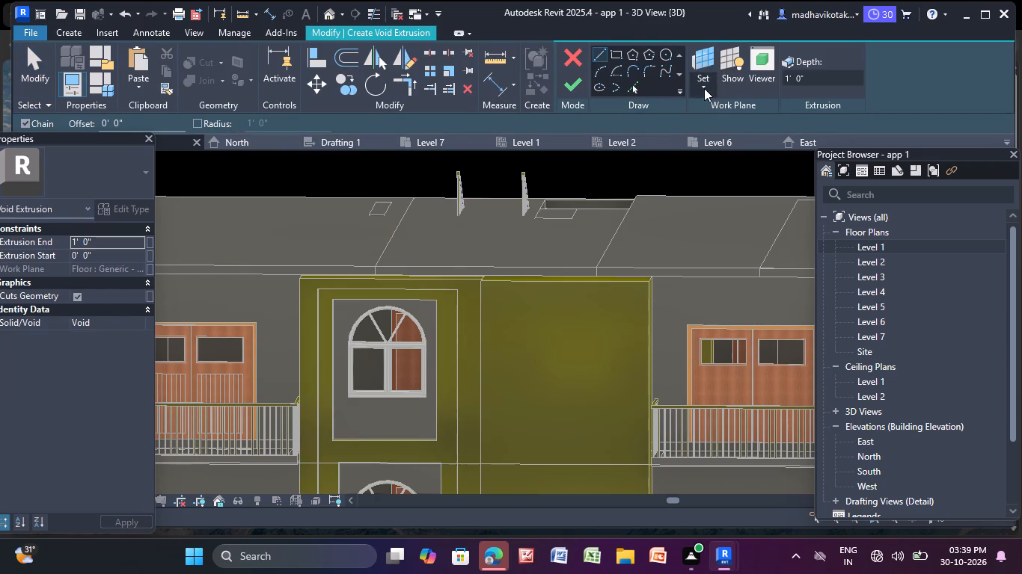
click(733, 147)
click(599, 347)
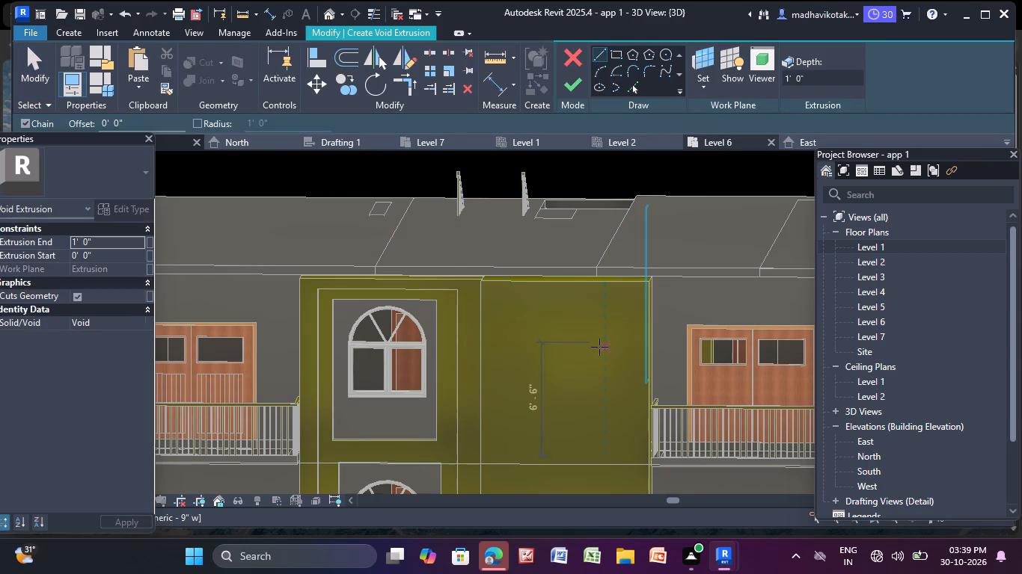
click(613, 50)
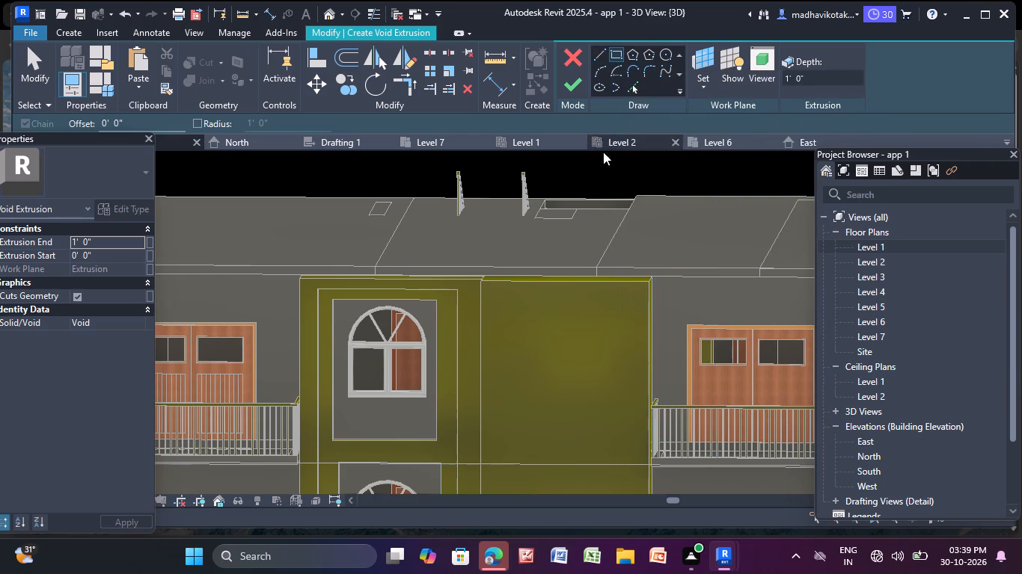
click(500, 293)
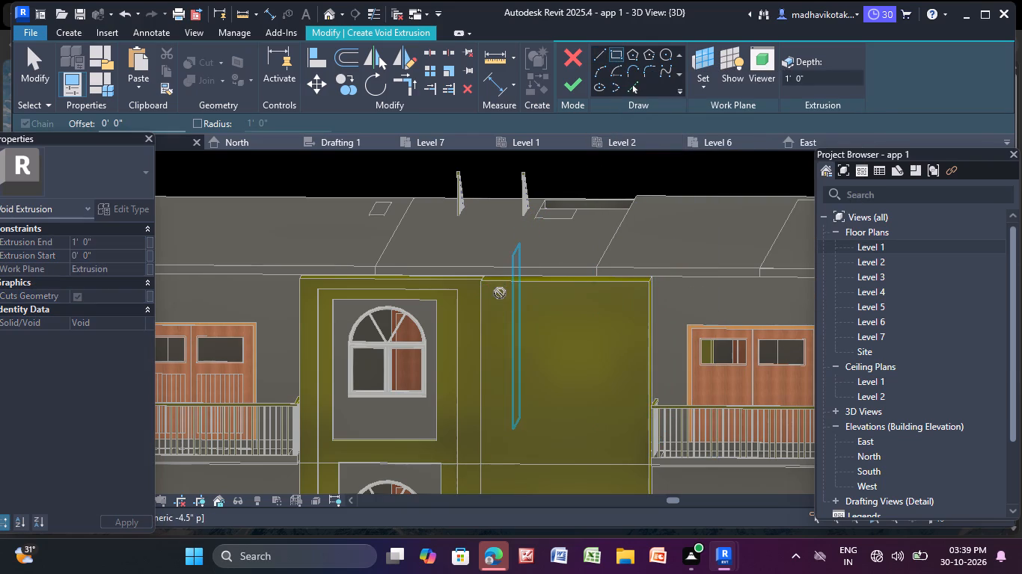
click(619, 455)
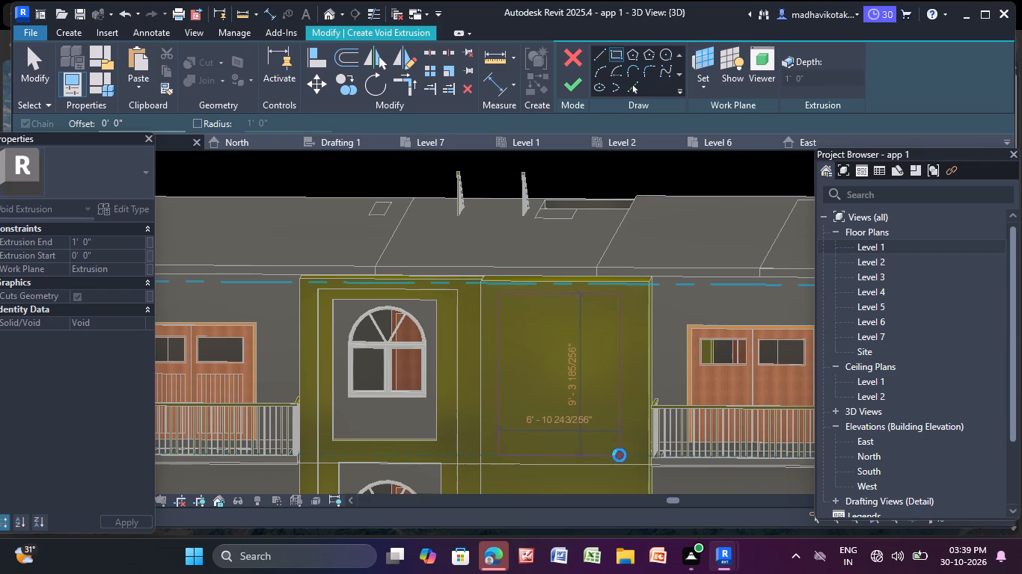
Sketch three void rectangles on the next three floors down, about 5'-10" by 6'-11", 5'-6" by 6'-5" and 5'-5" by 8'-1".
scroll(619, 455, down, 1)
middle_drag(617, 454, 593, 247)
click(495, 278)
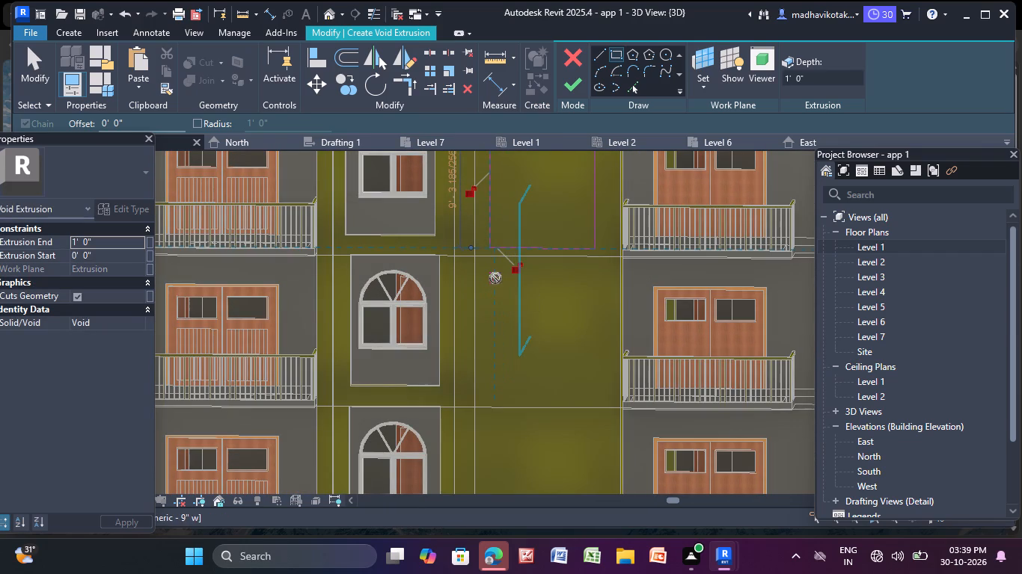
click(584, 383)
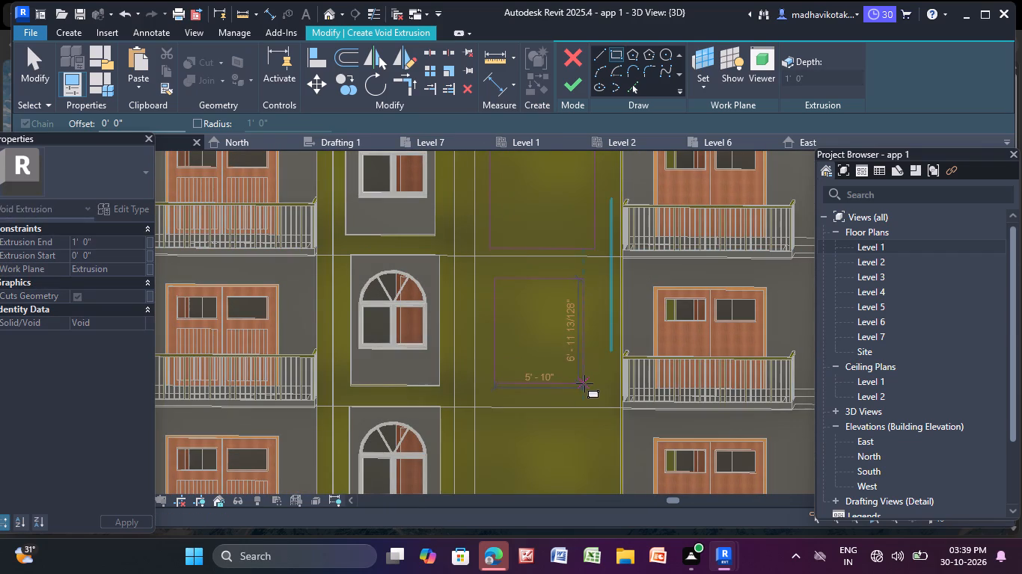
middle_drag(584, 383, 578, 179)
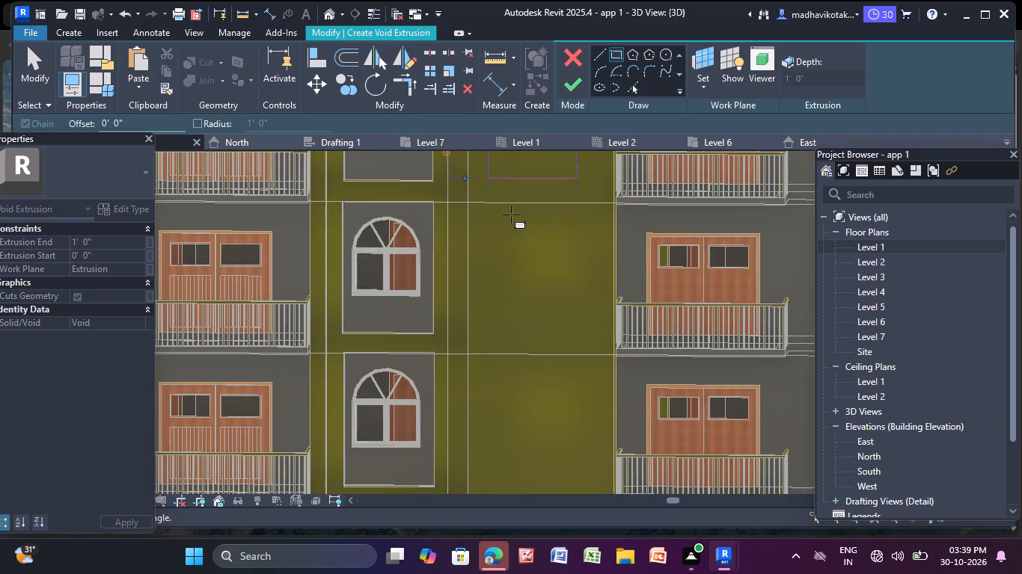
click(498, 213)
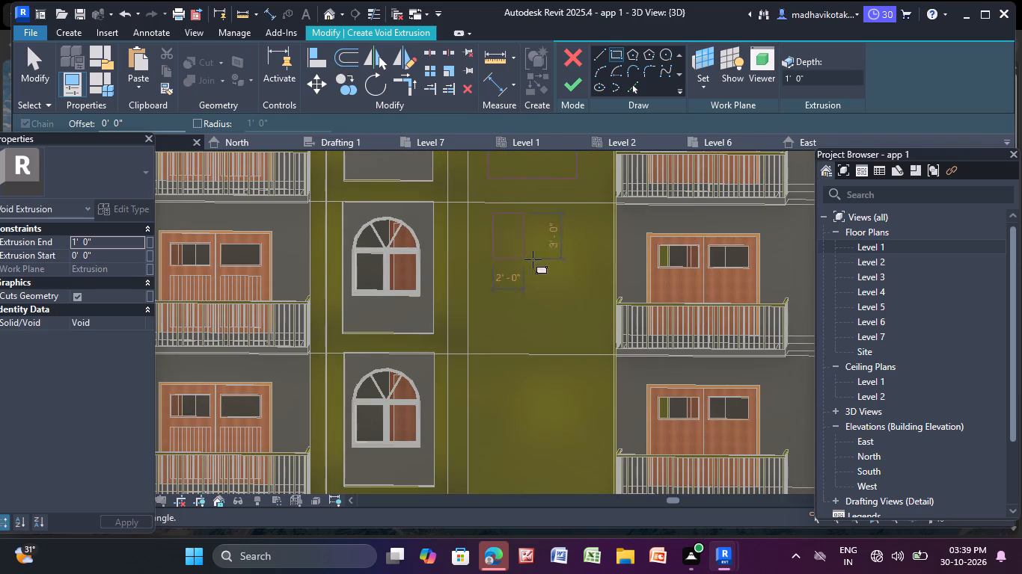
click(582, 311)
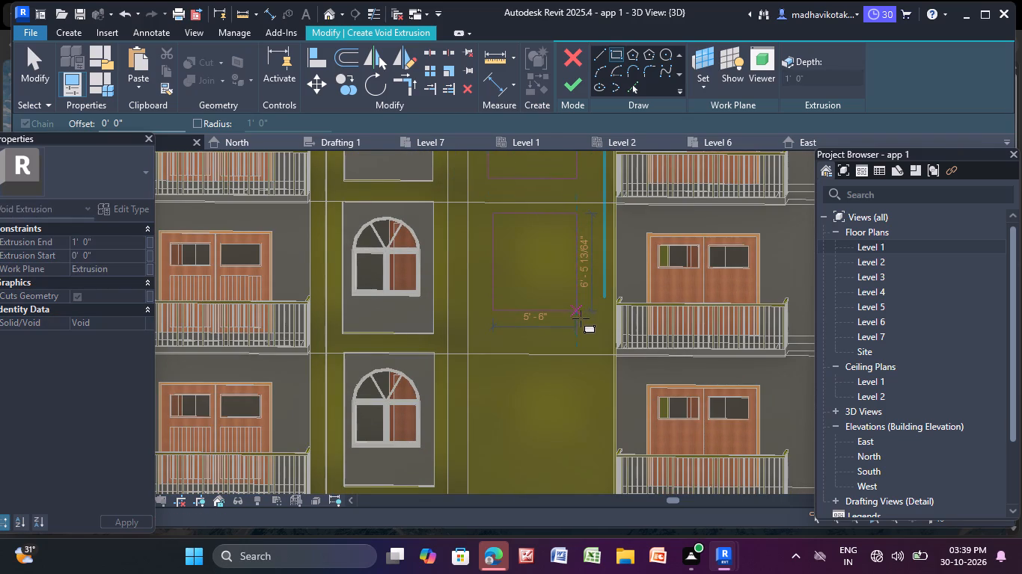
middle_drag(581, 318, 581, 179)
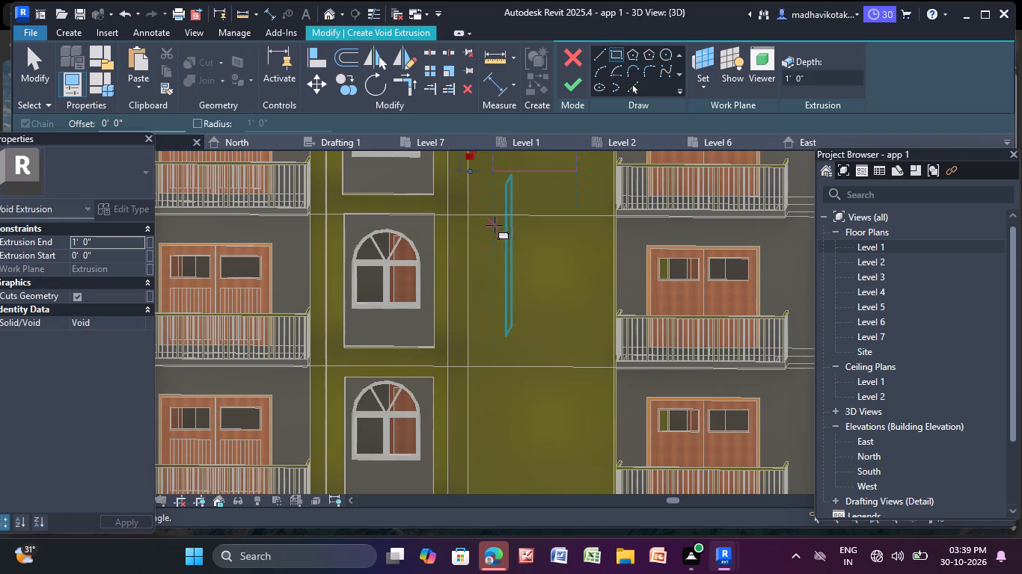
click(492, 226)
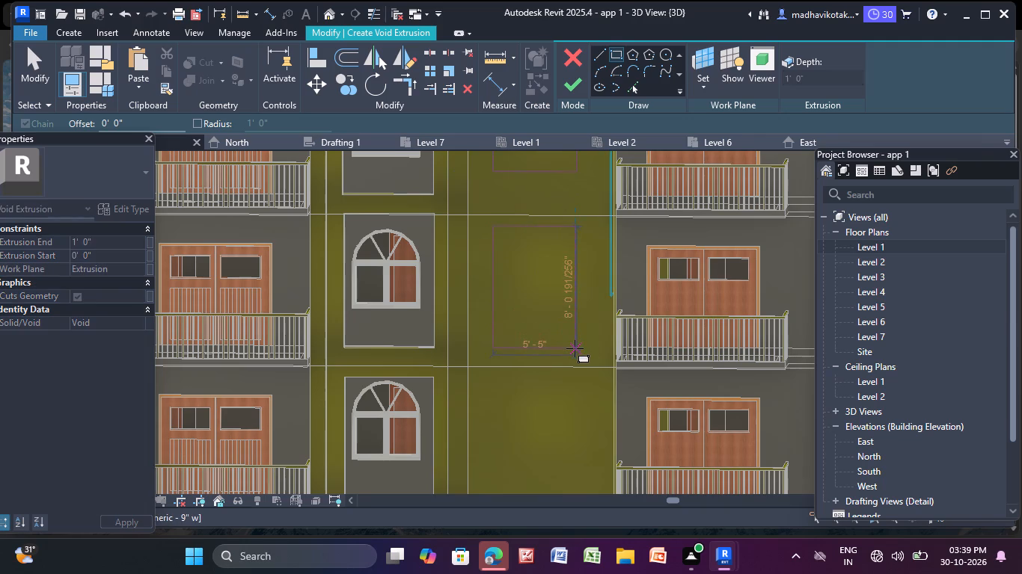
click(575, 348)
Sketch void rectangles about 5'-6" wide on the two lowest floors, about 7'-2" and 6'-8" high, and finish the void extrusion and in-place model.
scroll(576, 351, down, 3)
middle_drag(576, 351, 574, 202)
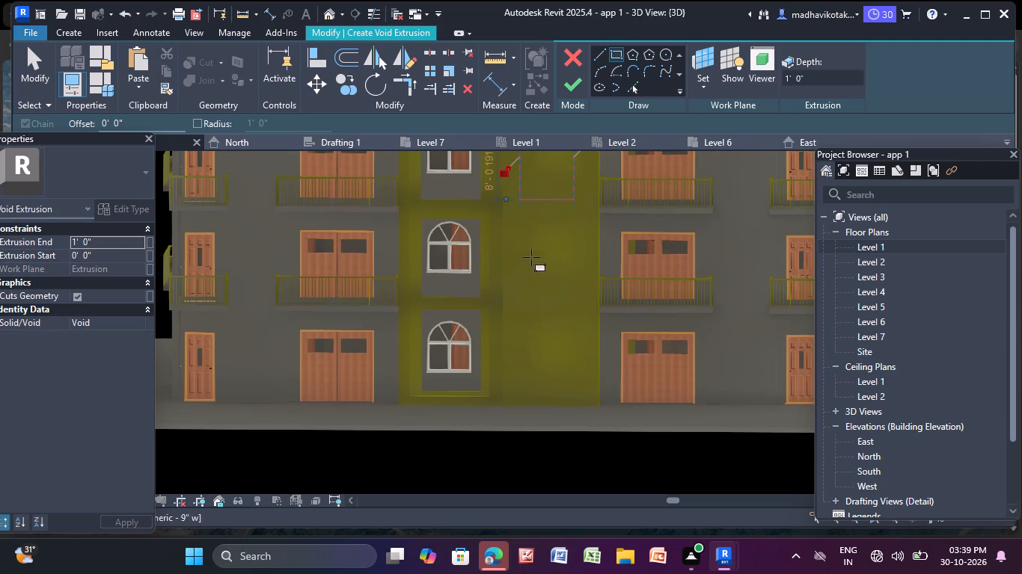
click(521, 219)
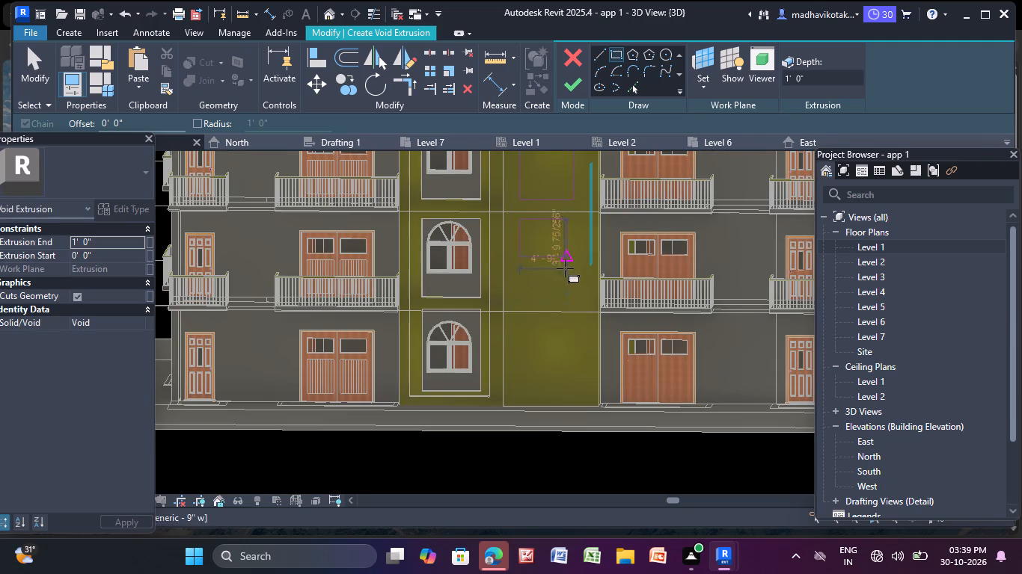
click(573, 291)
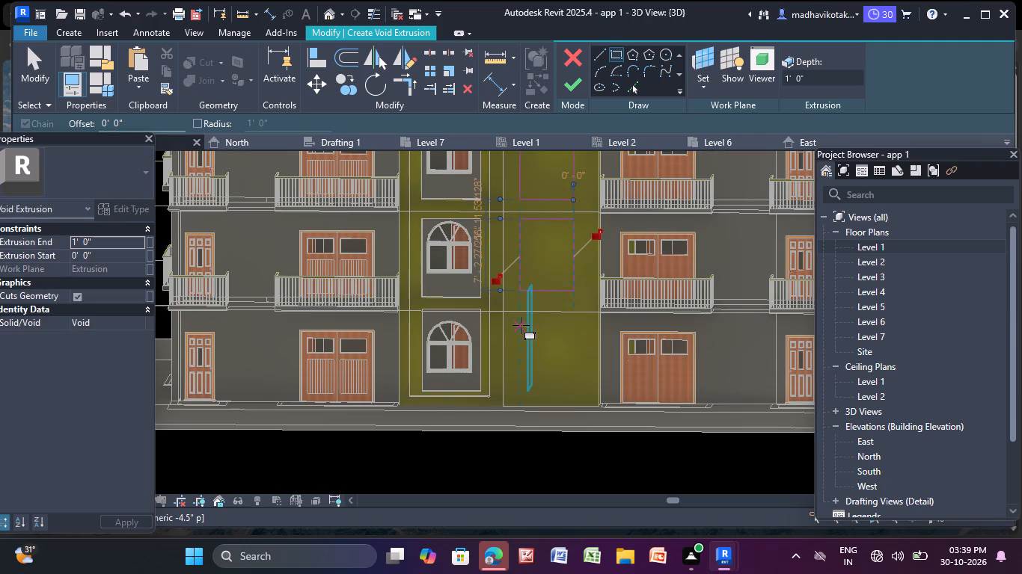
click(522, 324)
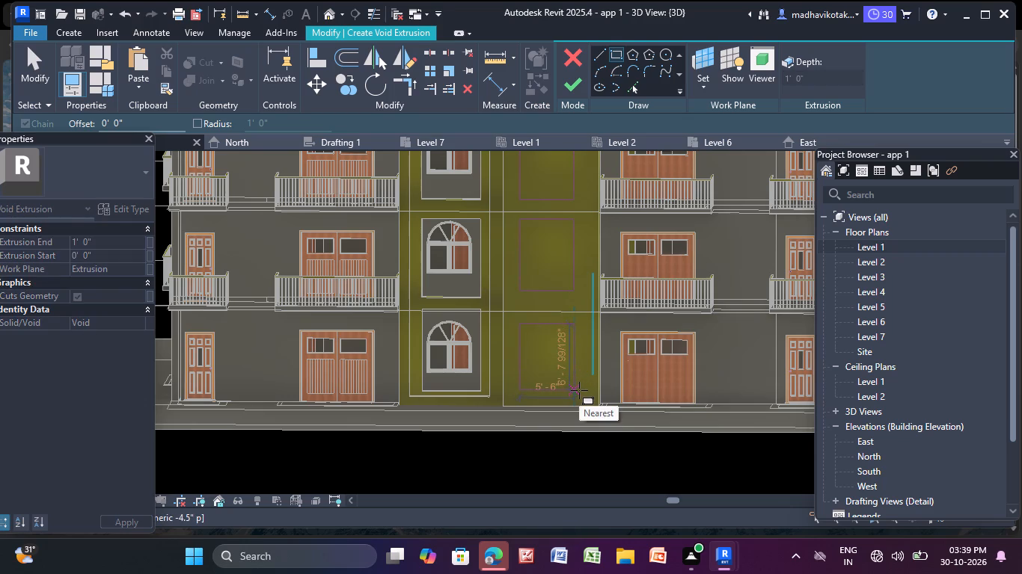
click(579, 390)
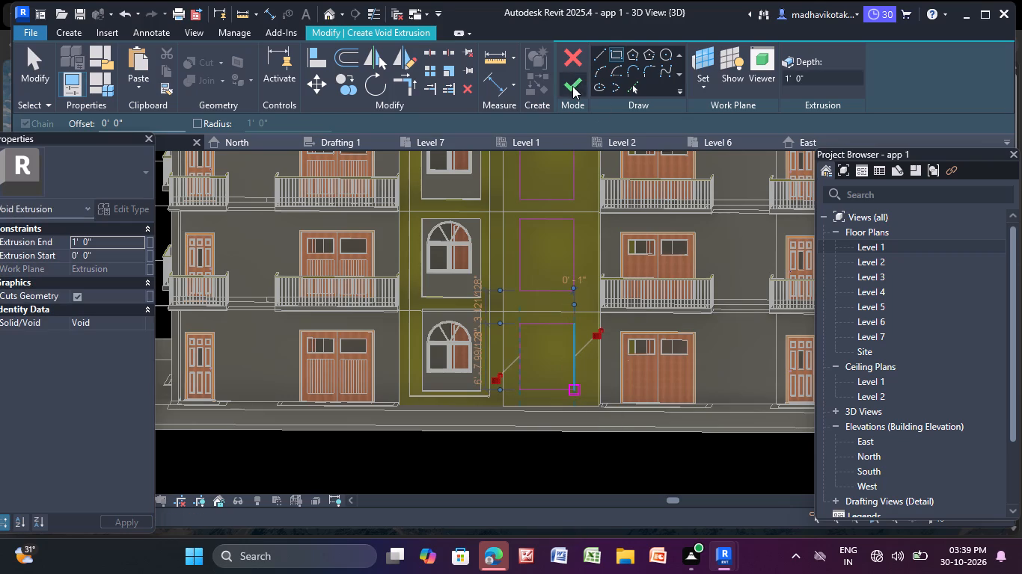
click(572, 86)
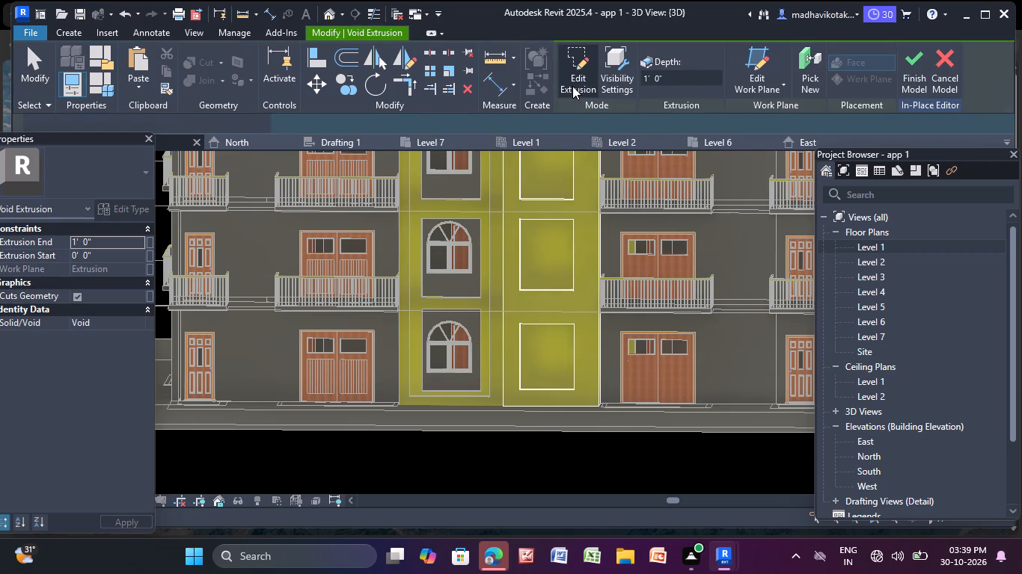
click(916, 61)
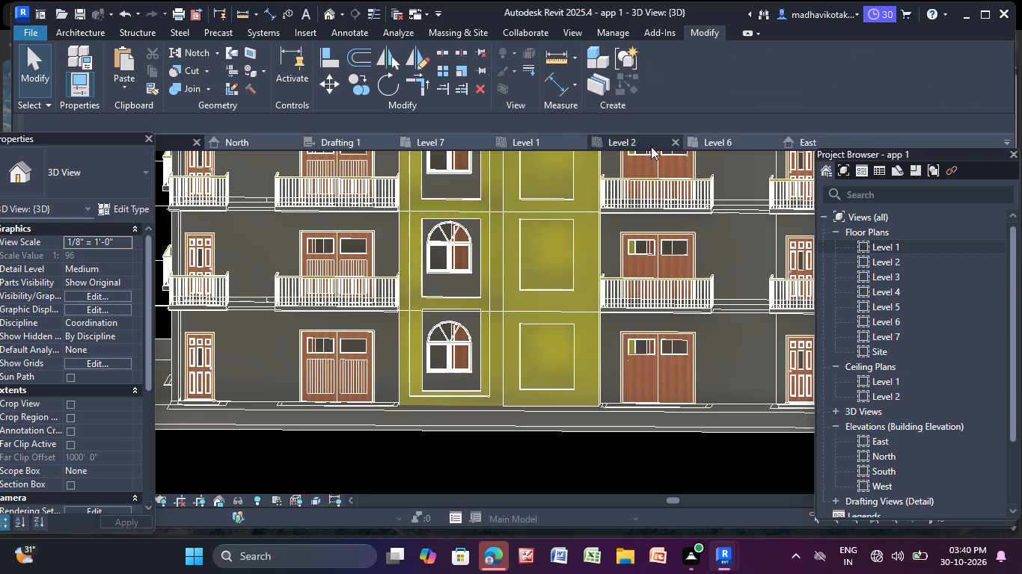
Raise the bottom edge of the panel's top-floor rectangular recess to about the sill level of the neighbouring window opening.
scroll(516, 225, down, 3)
middle_drag(518, 235, 463, 429)
middle_drag(456, 234, 459, 367)
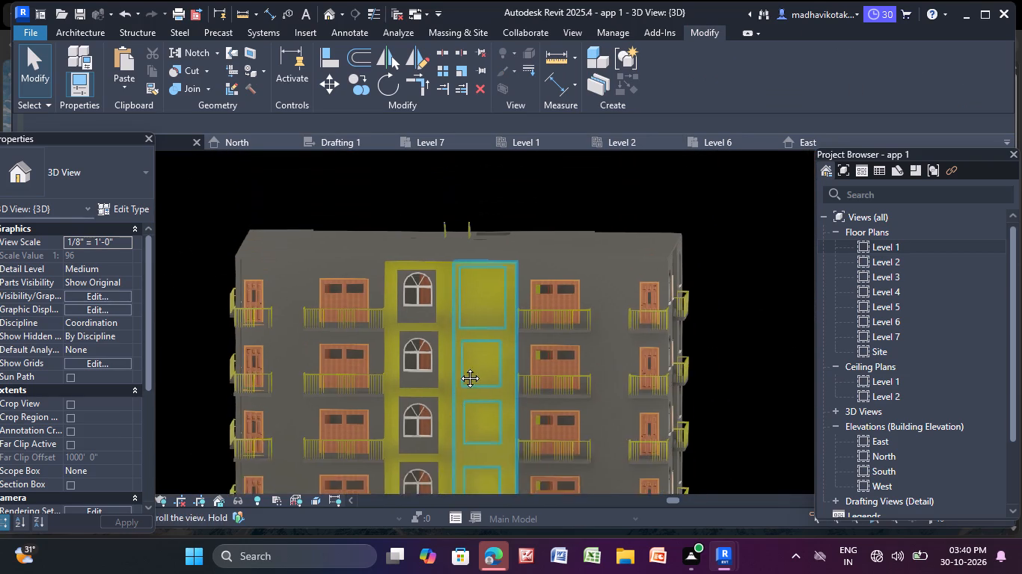
middle_drag(459, 367, 459, 373)
click(473, 320)
scroll(473, 320, up, 5)
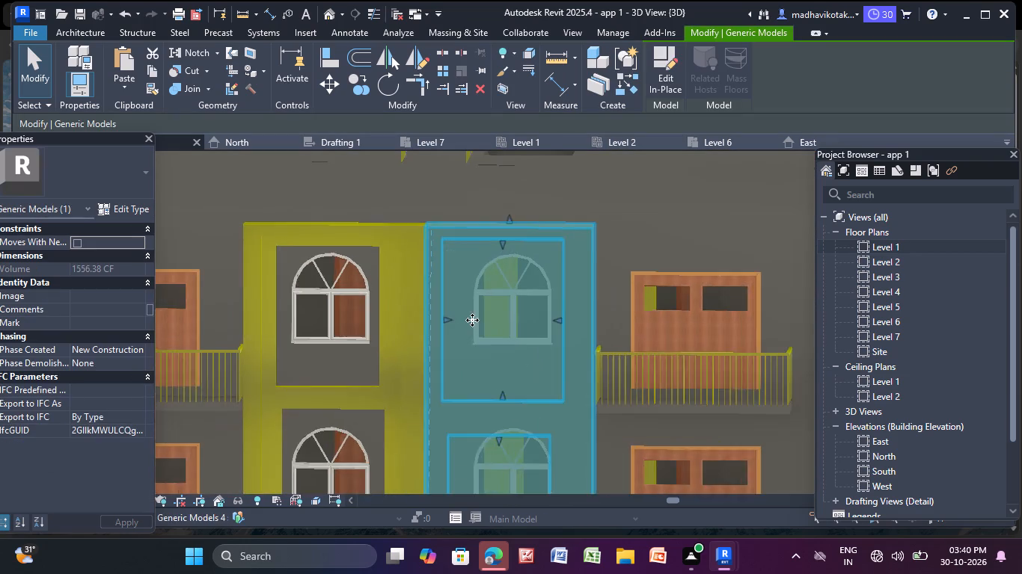
scroll(472, 320, up, 5)
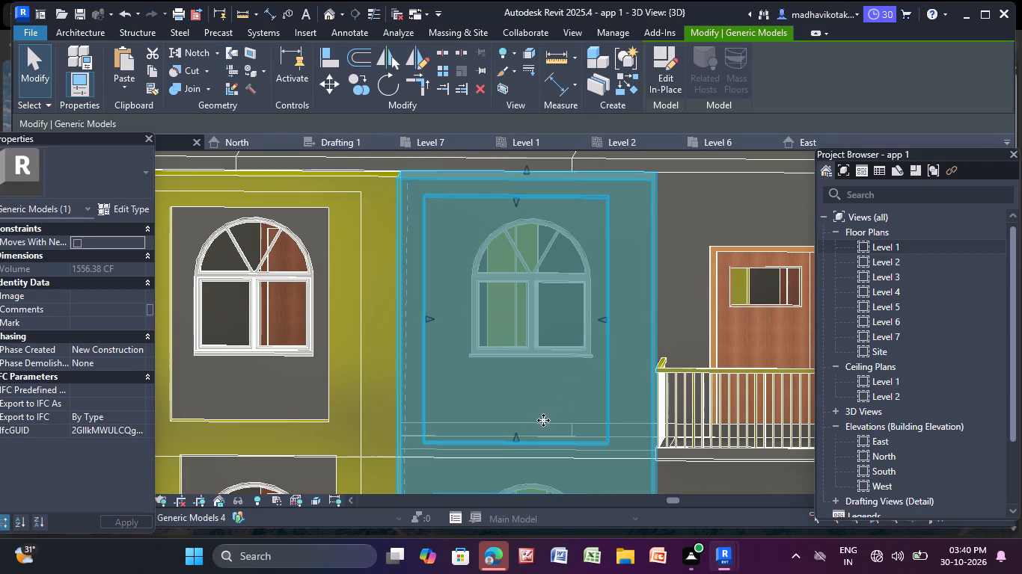
drag(517, 436, 525, 423)
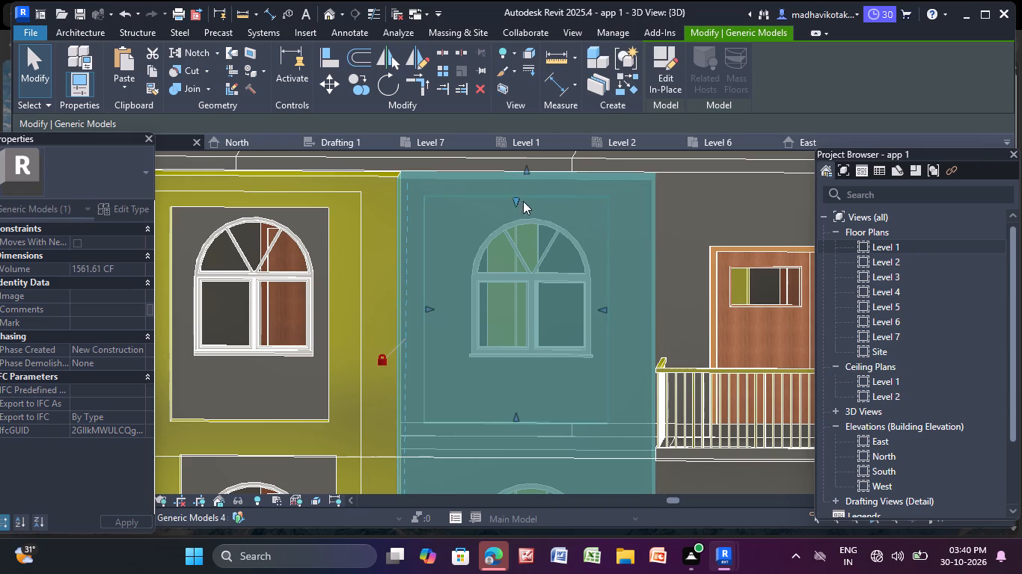
key(Escape)
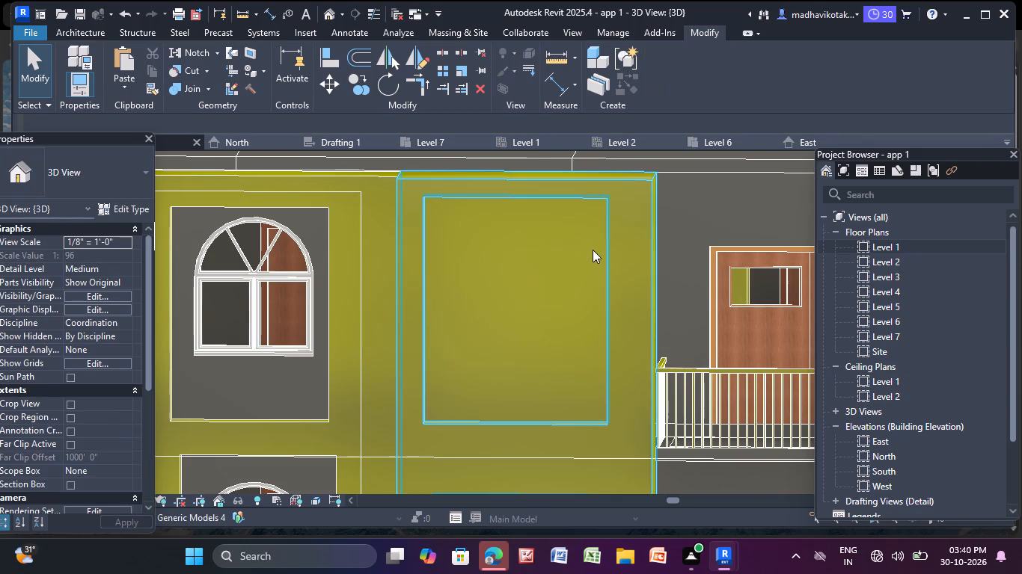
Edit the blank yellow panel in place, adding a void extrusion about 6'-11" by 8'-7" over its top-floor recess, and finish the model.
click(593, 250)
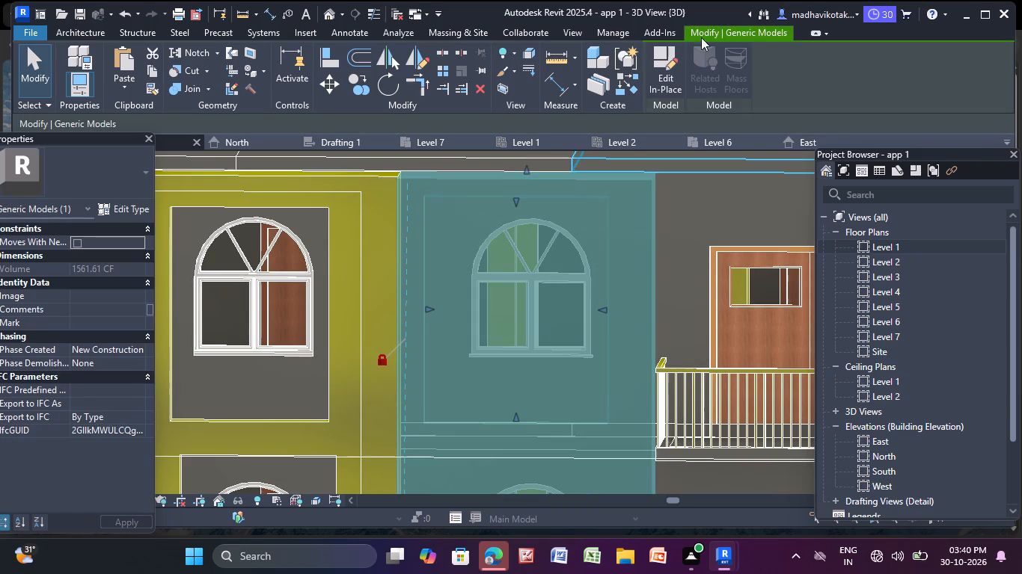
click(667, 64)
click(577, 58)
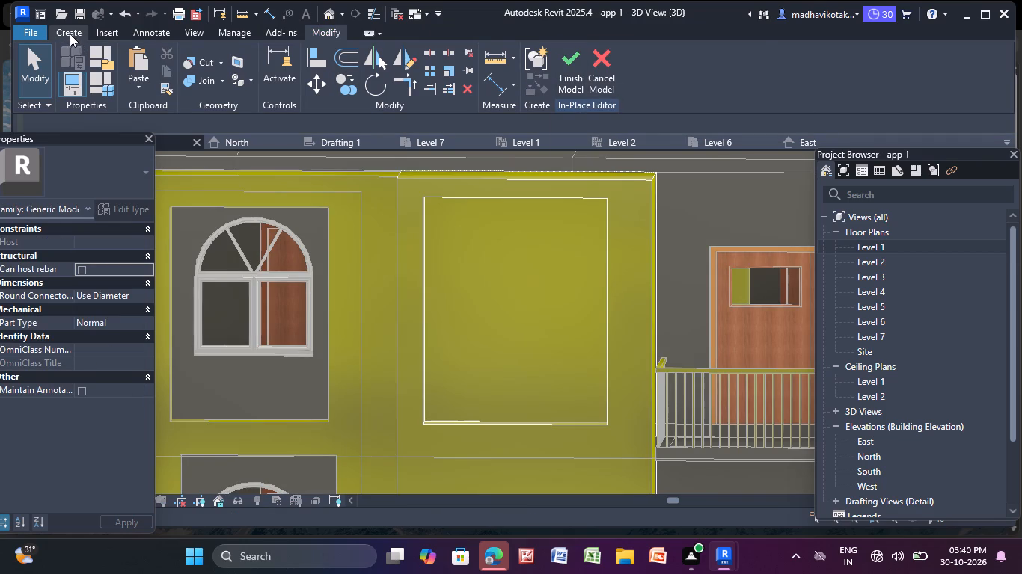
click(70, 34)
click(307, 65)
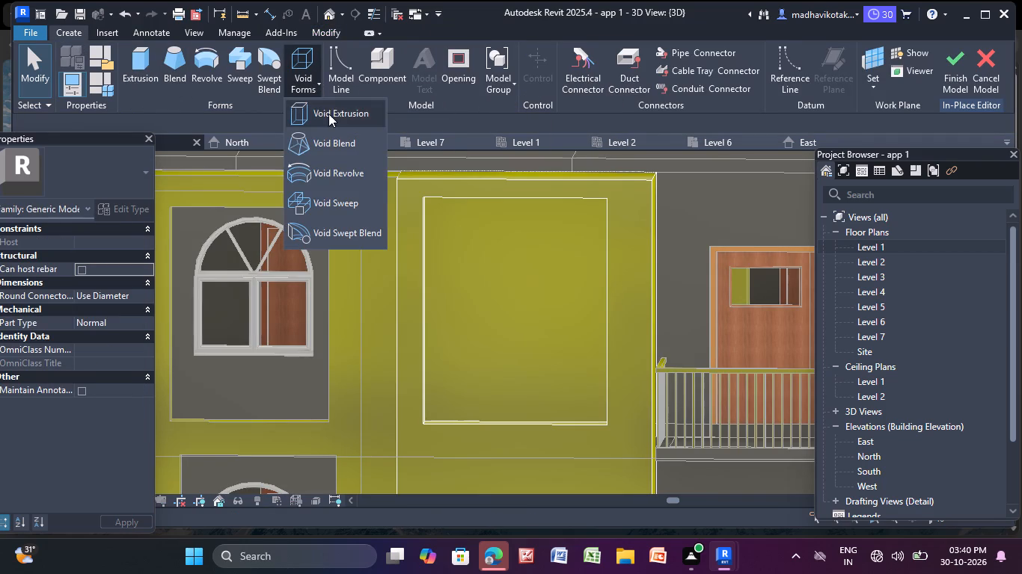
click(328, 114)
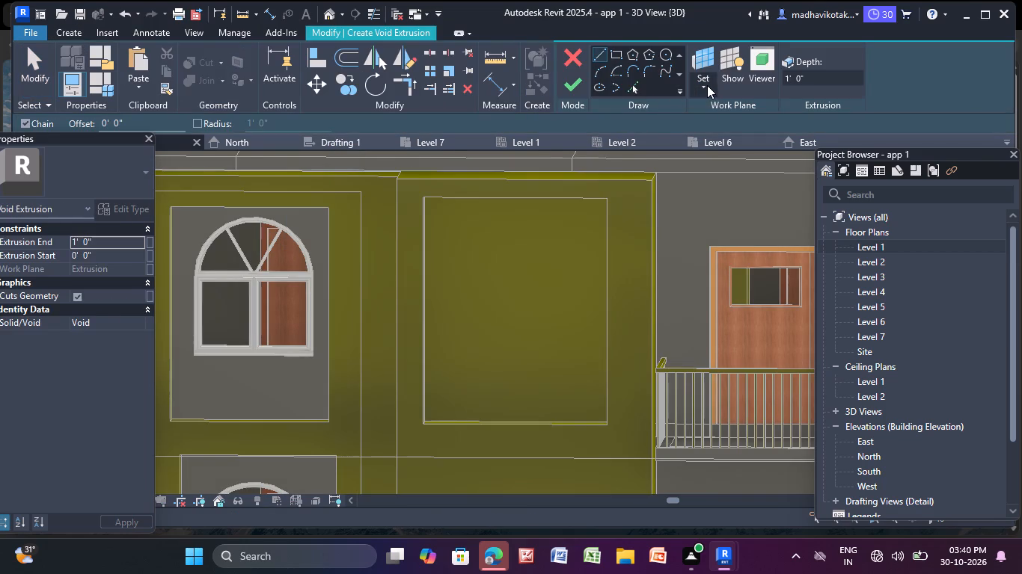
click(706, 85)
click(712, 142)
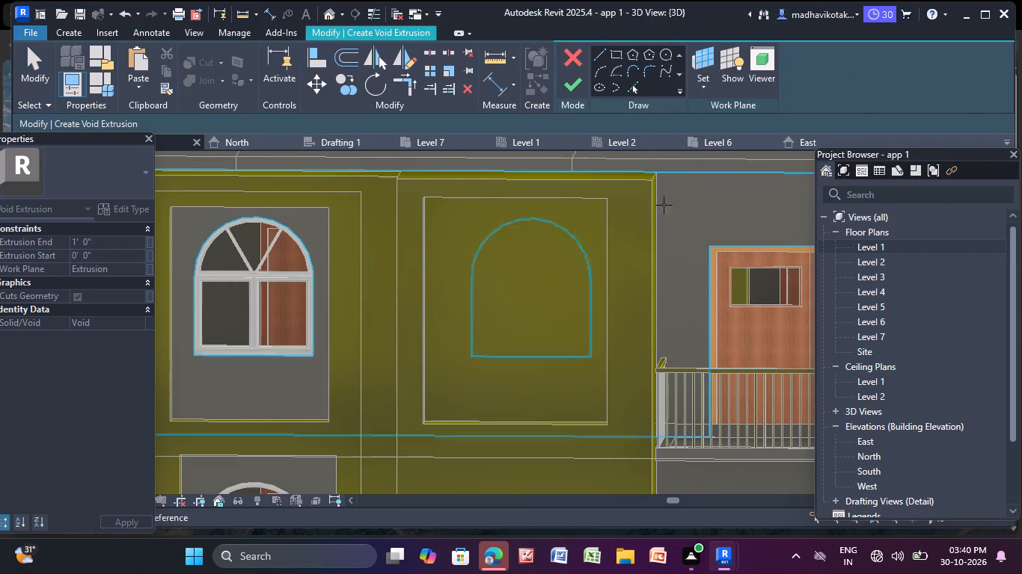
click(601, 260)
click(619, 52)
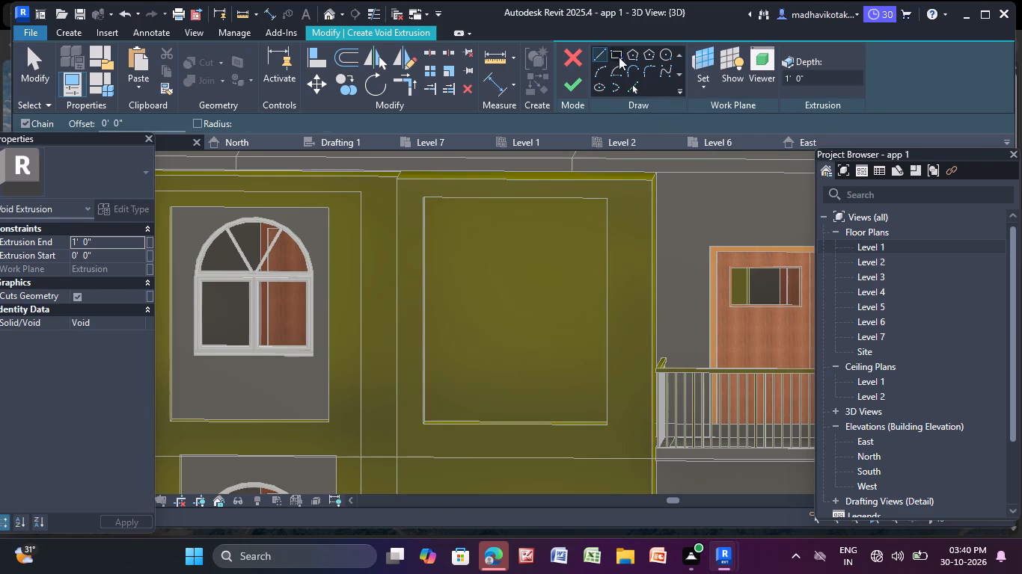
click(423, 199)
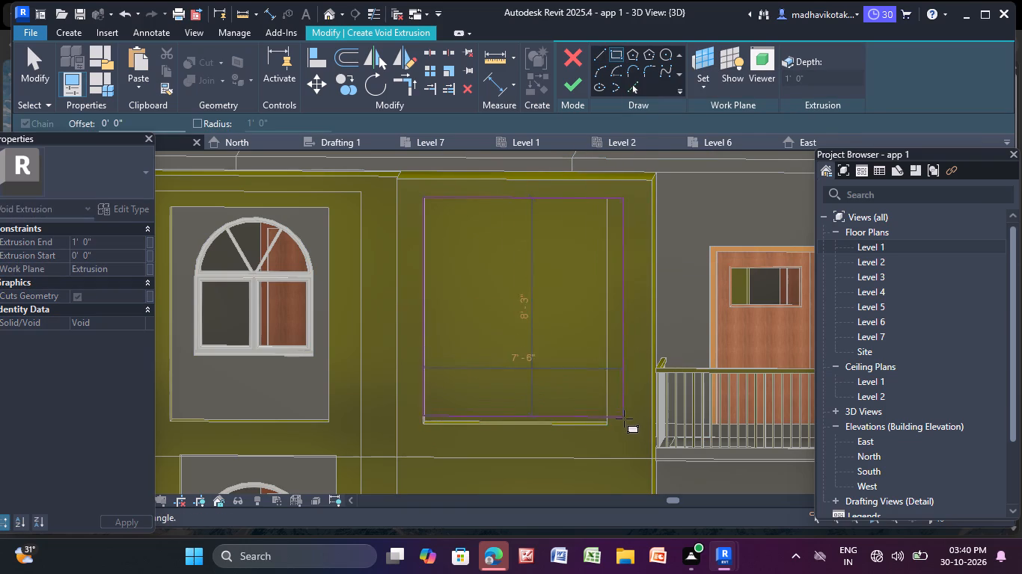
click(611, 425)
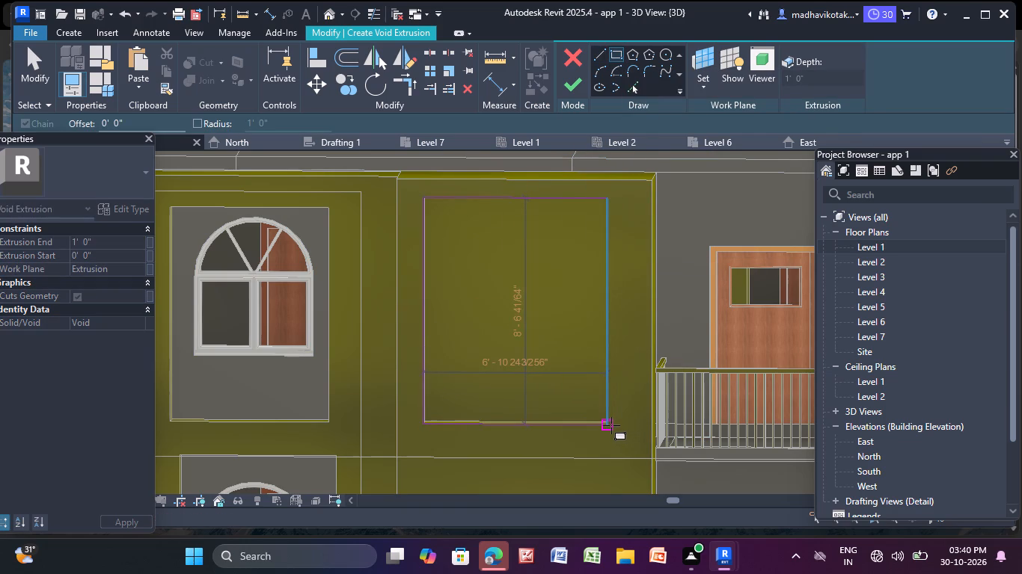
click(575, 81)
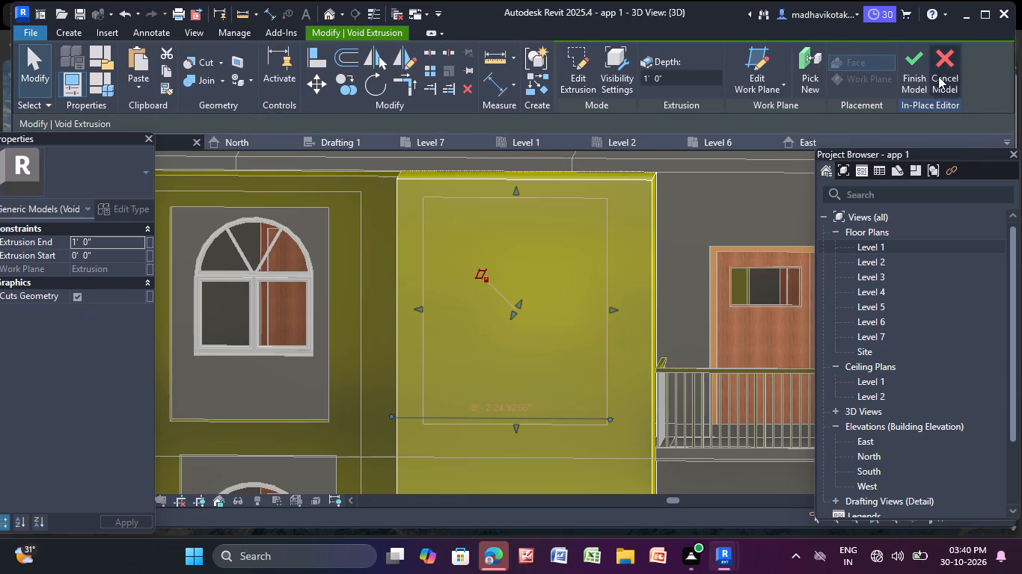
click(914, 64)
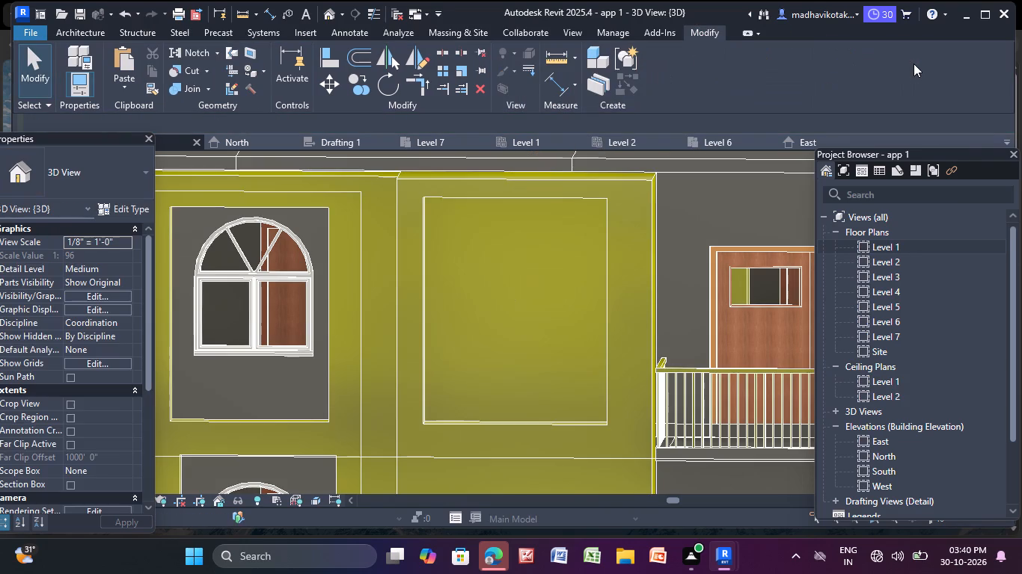
Delete the yellow in-place facade panel that covers the neighbouring column of arched windows.
scroll(626, 295, down, 3)
click(594, 274)
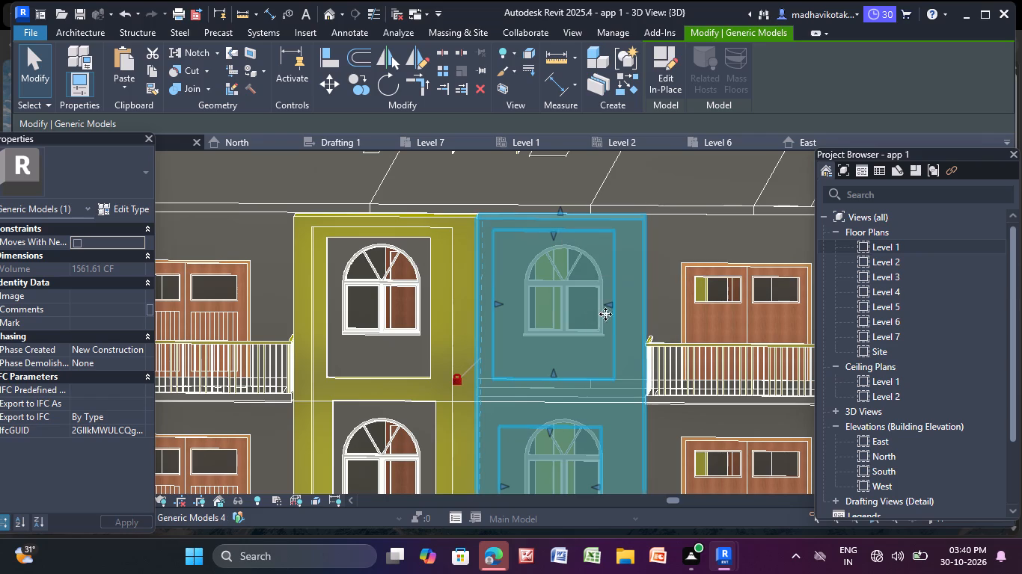
key(Delete)
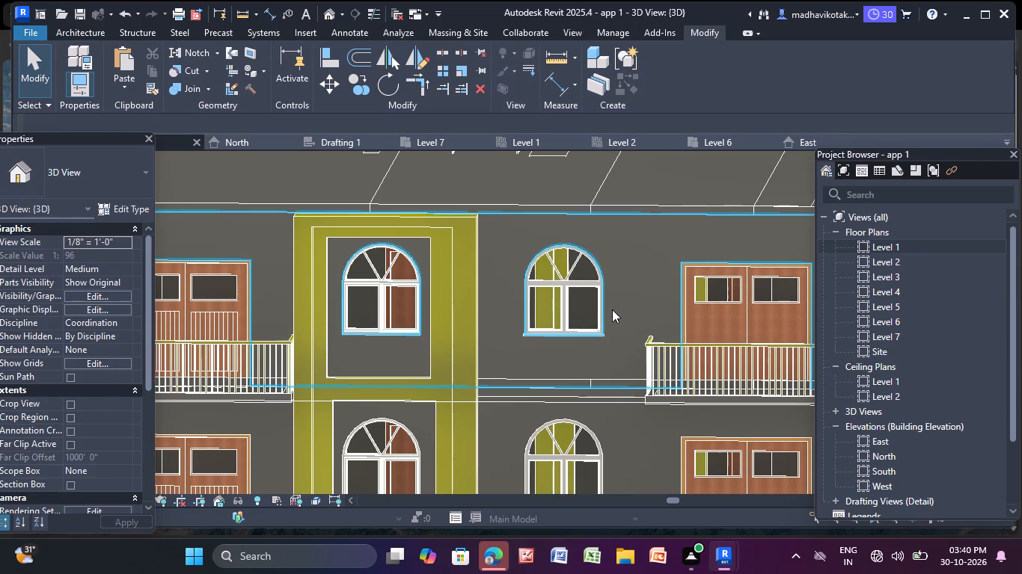
On the remaining yellow panel, stretch the vertical inner frame edge beside the double-door balconies slightly outward, toward the balconies, and deselect the panel.
scroll(621, 321, down, 5)
middle_drag(637, 336, 613, 232)
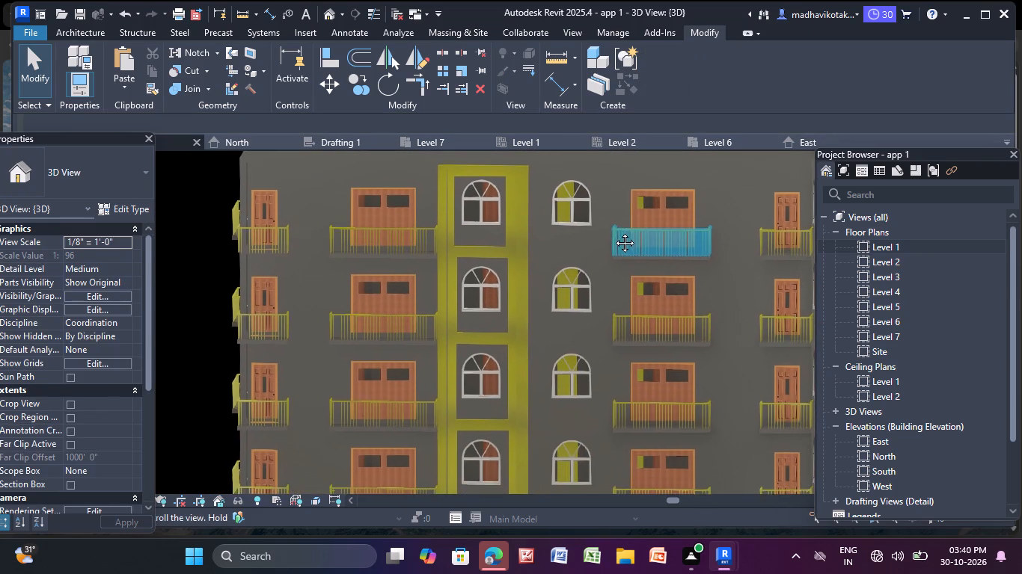
middle_drag(613, 232, 631, 167)
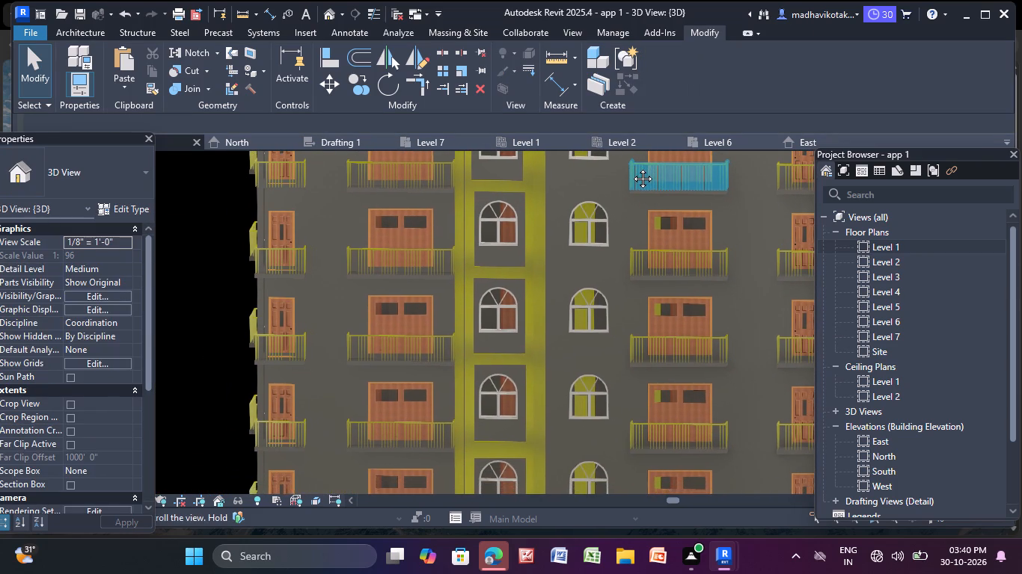
middle_drag(631, 167, 622, 192)
scroll(385, 257, up, 9)
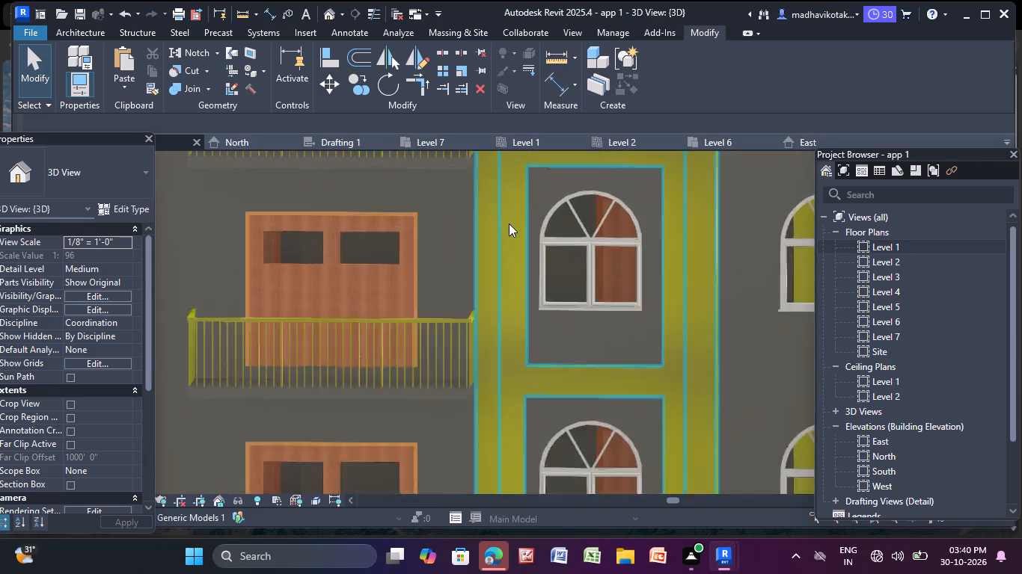
scroll(509, 223, up, 6)
click(510, 264)
scroll(520, 279, up, 1)
scroll(520, 279, down, 6)
middle_drag(520, 279, 525, 262)
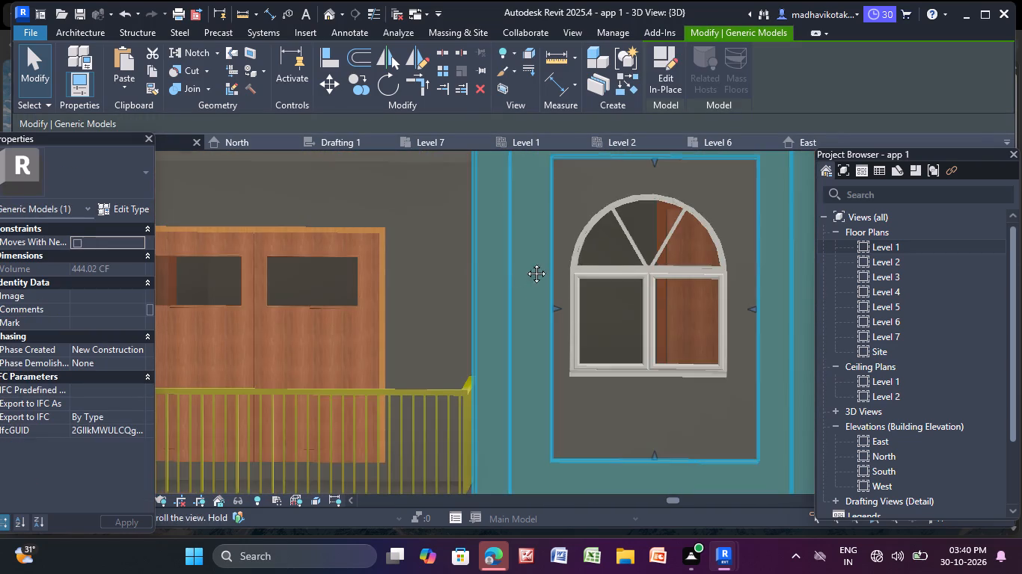
middle_drag(525, 262, 538, 37)
middle_drag(532, 351, 593, 165)
scroll(575, 418, up, 3)
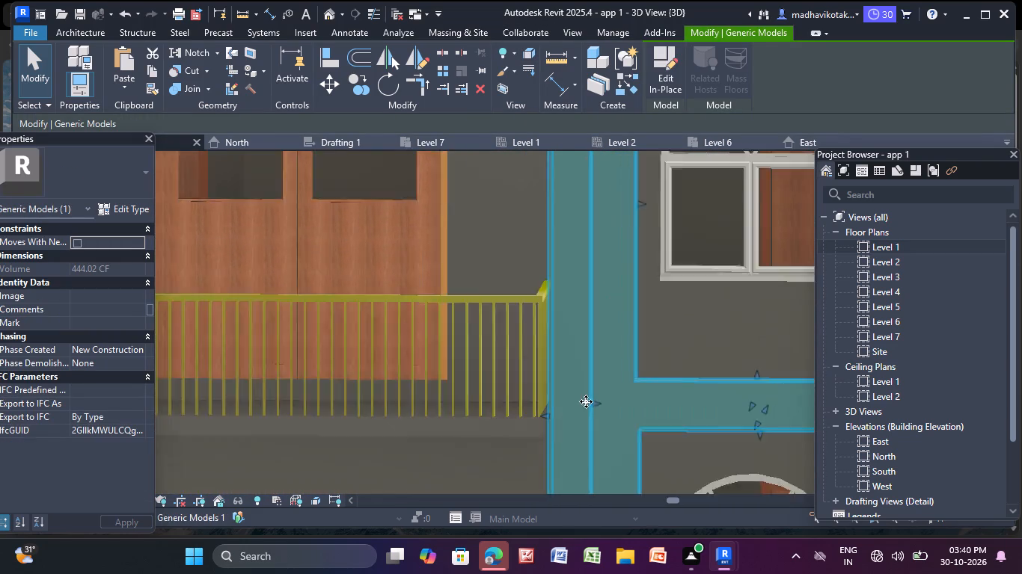
scroll(586, 401, up, 20)
scroll(586, 401, up, 3)
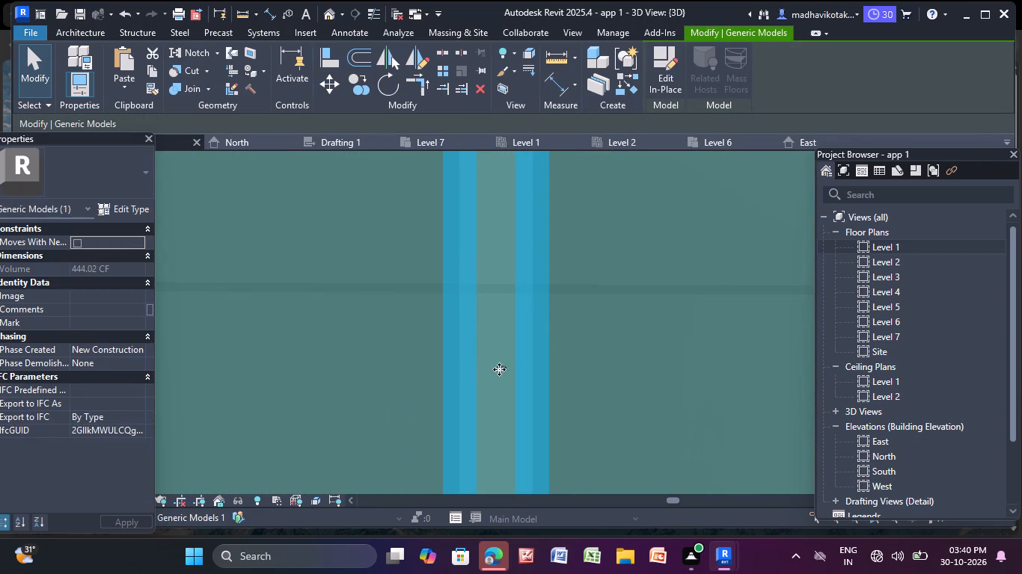
scroll(503, 367, down, 20)
scroll(503, 367, down, 5)
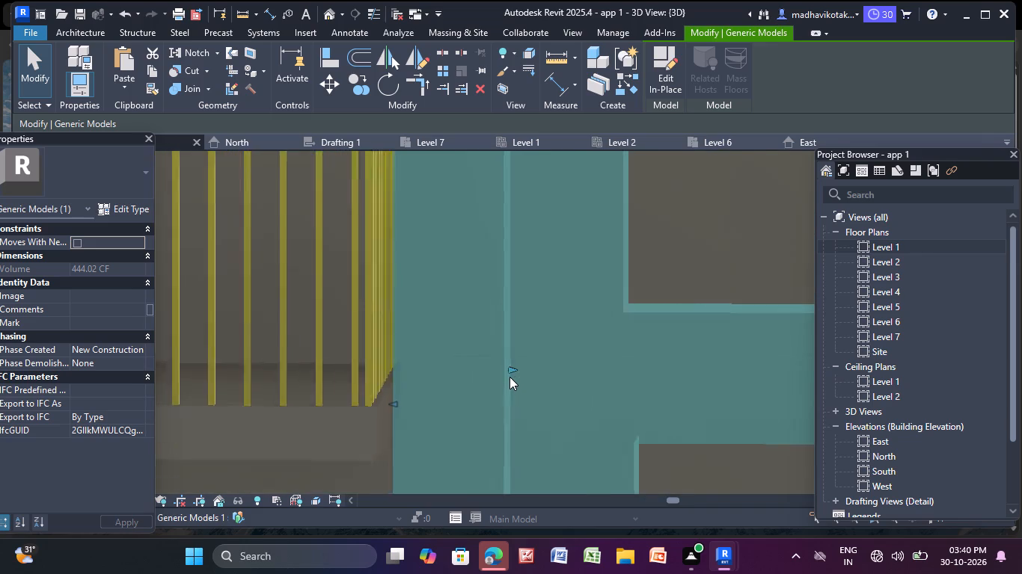
scroll(510, 377, down, 7)
middle_drag(524, 424, 542, 143)
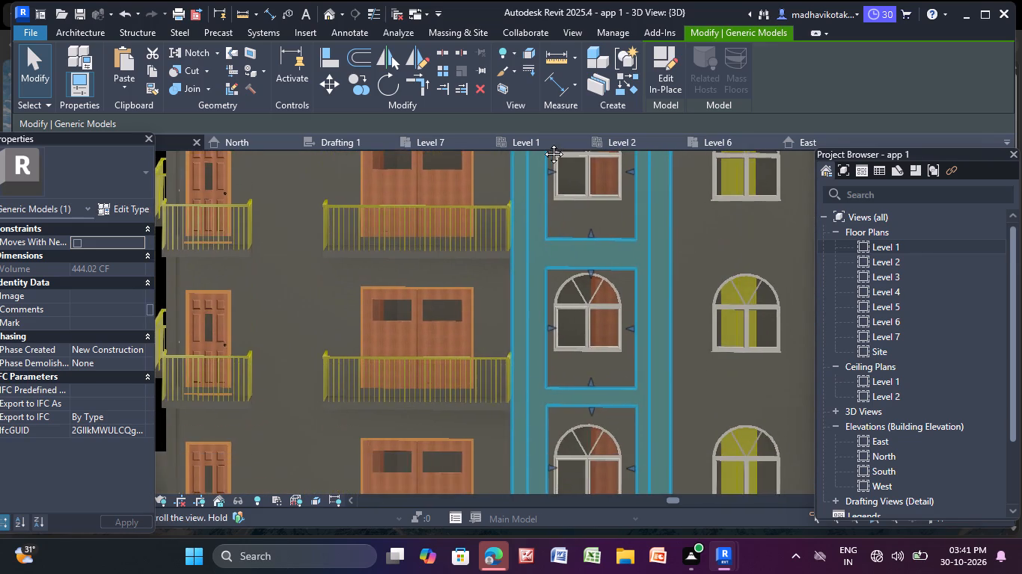
middle_drag(542, 143, 504, 108)
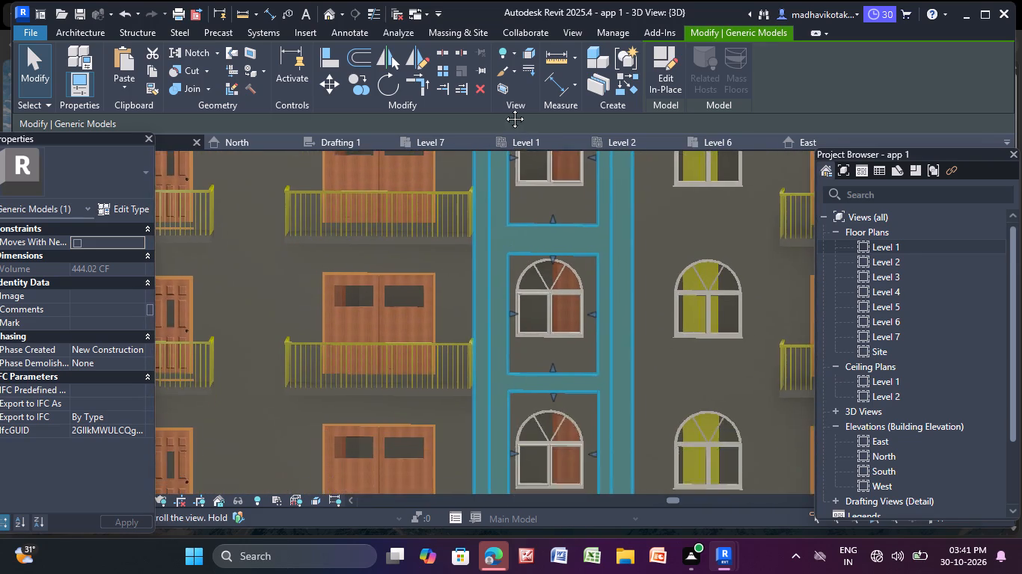
middle_drag(504, 108, 453, 354)
scroll(437, 235, up, 16)
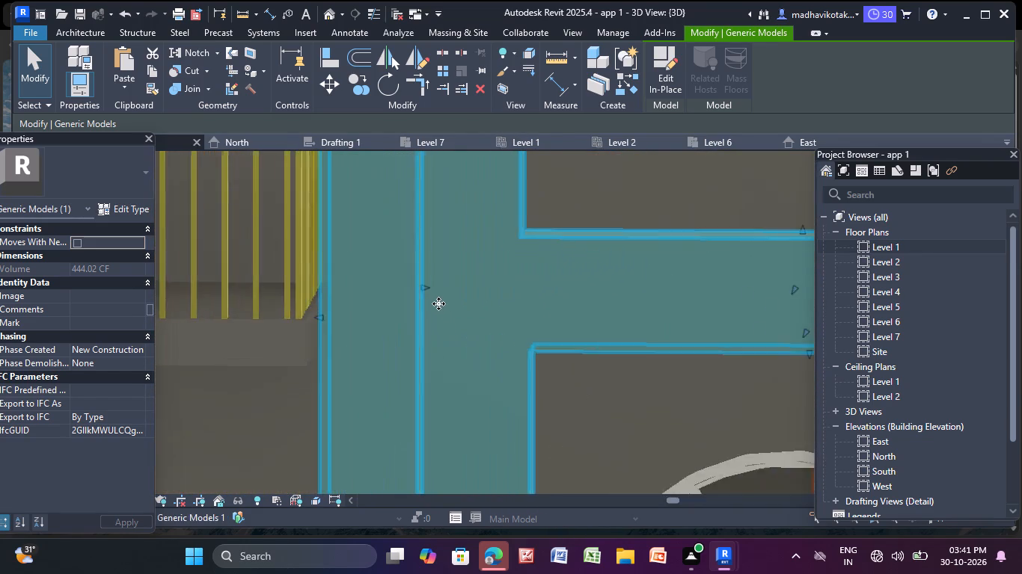
scroll(438, 303, up, 10)
middle_drag(285, 260, 498, 358)
scroll(385, 263, up, 4)
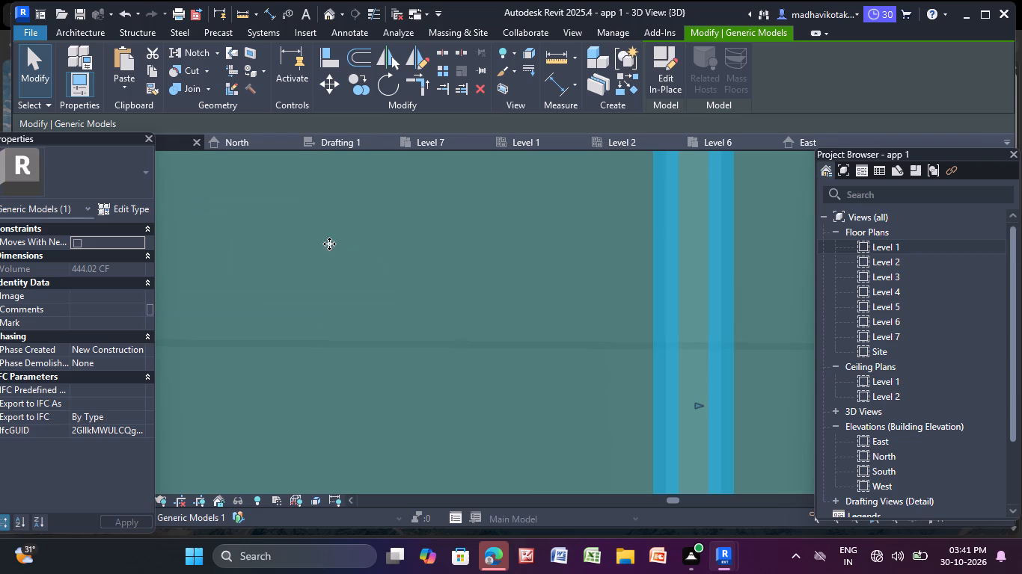
scroll(329, 244, up, 3)
scroll(464, 302, down, 2)
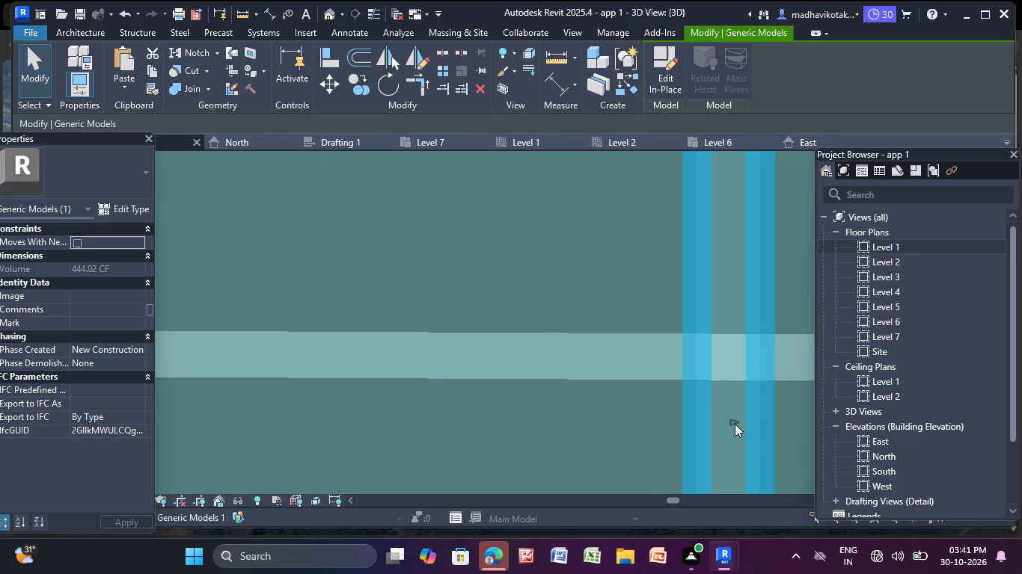
drag(735, 424, 697, 429)
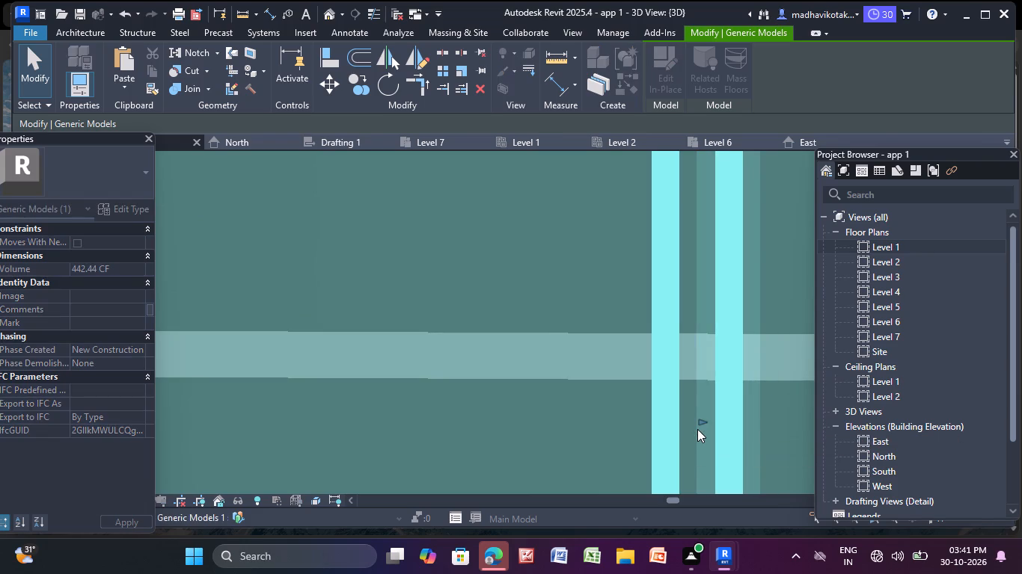
scroll(697, 429, down, 7)
key(Escape)
key(Escape)
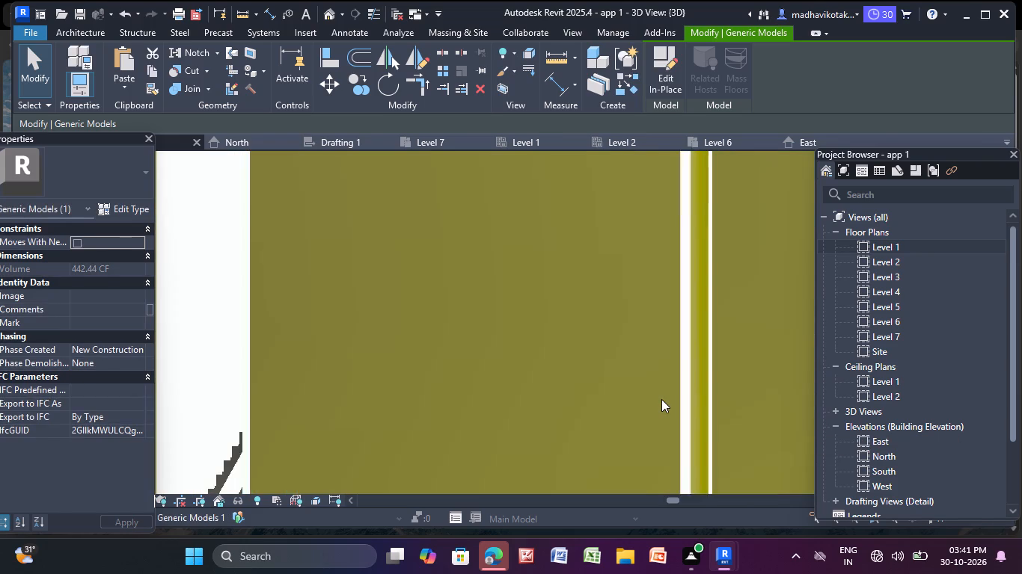
key(Escape)
key(Escape)
scroll(661, 399, down, 5)
key(Escape)
scroll(661, 399, down, 5)
key(Escape)
key(Escape)
scroll(661, 399, down, 7)
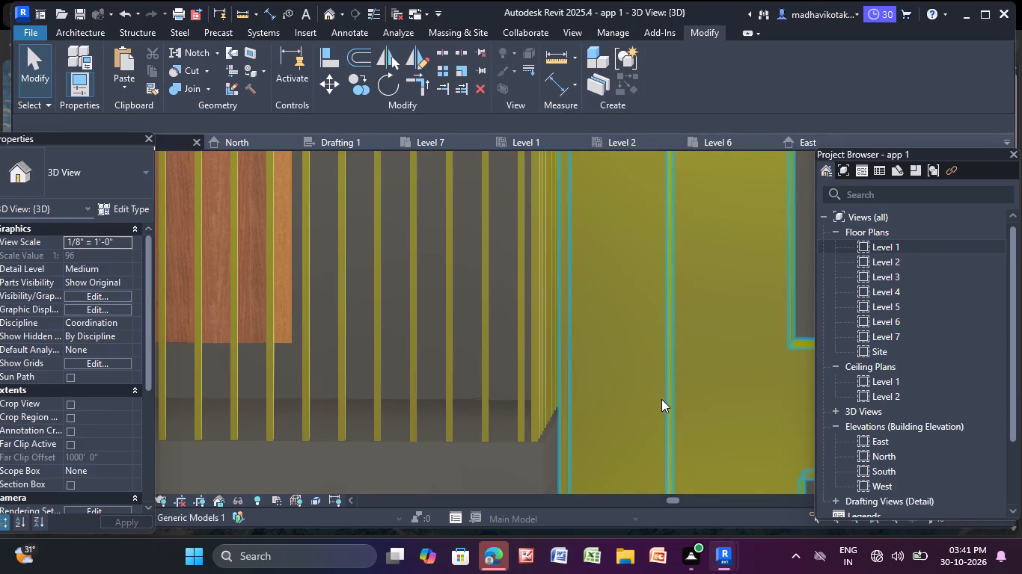
key(Escape)
scroll(661, 399, down, 1)
key(Escape)
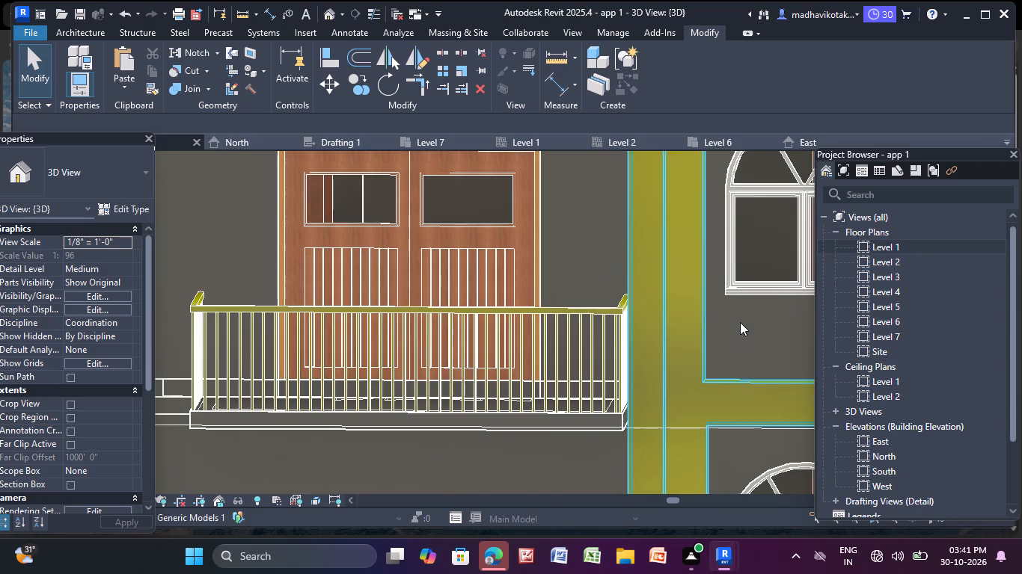
Copy the yellow facade panel with window openings across to the neighbouring column of arched windows.
scroll(740, 322, down, 10)
middle_drag(741, 288, 724, 246)
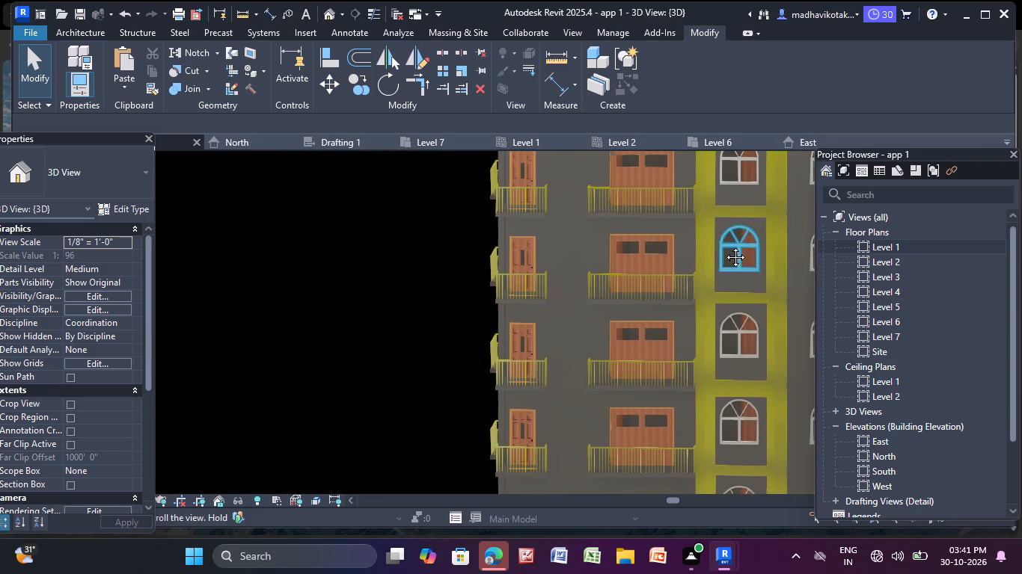
middle_drag(724, 246, 588, 268)
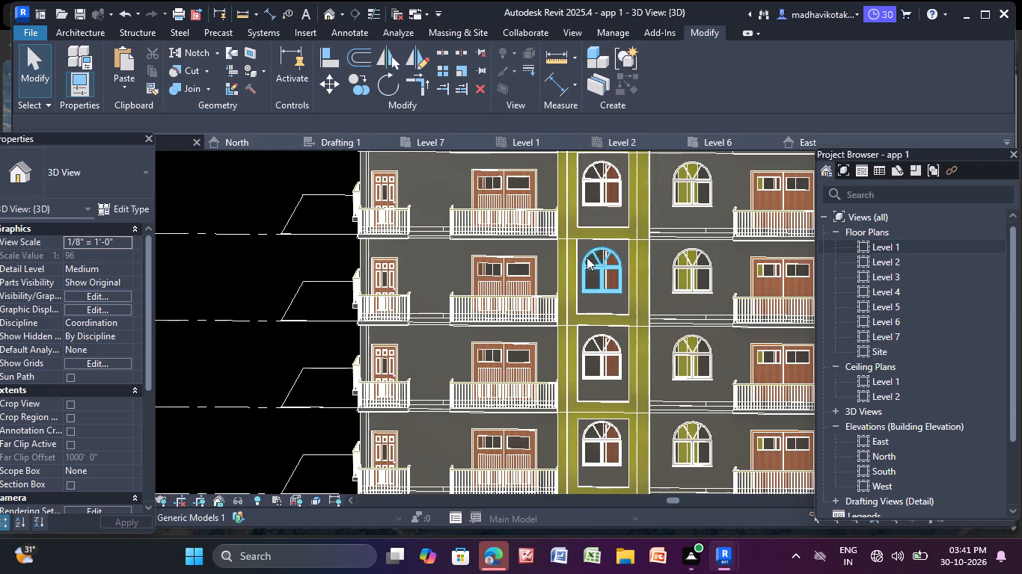
click(648, 260)
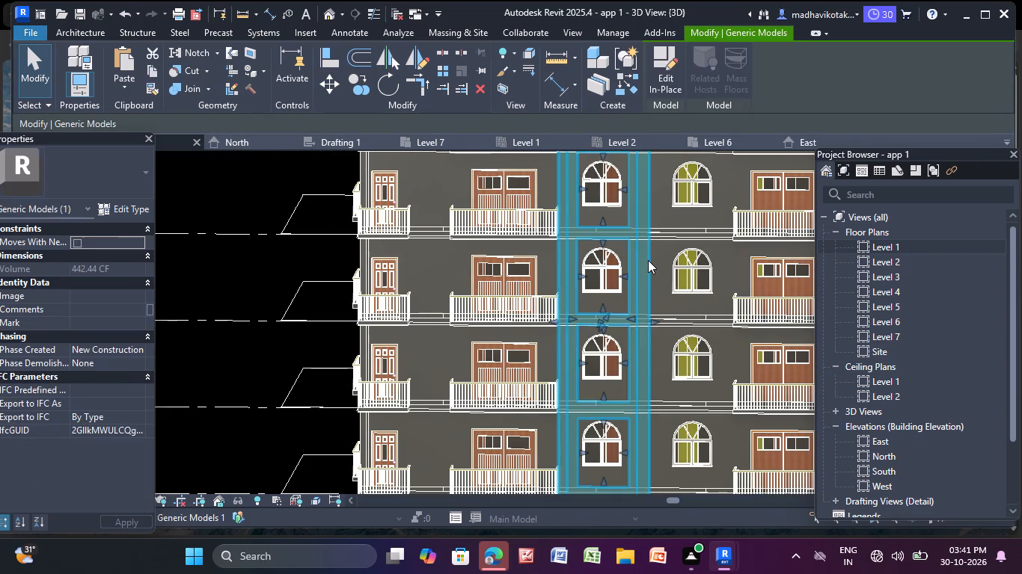
scroll(648, 260, down, 5)
middle_drag(644, 265, 571, 315)
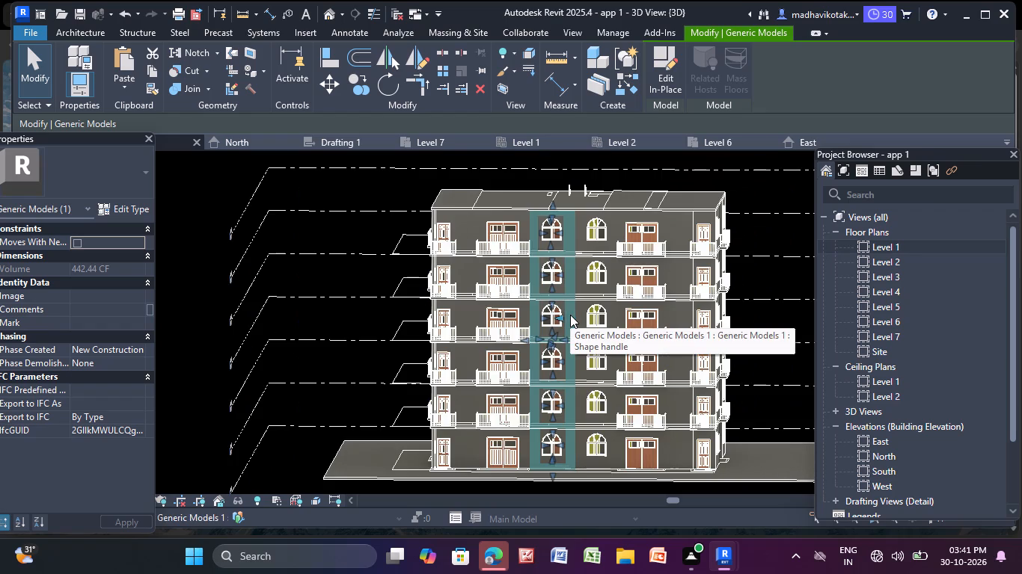
scroll(560, 373, up, 4)
middle_drag(557, 363, 523, 534)
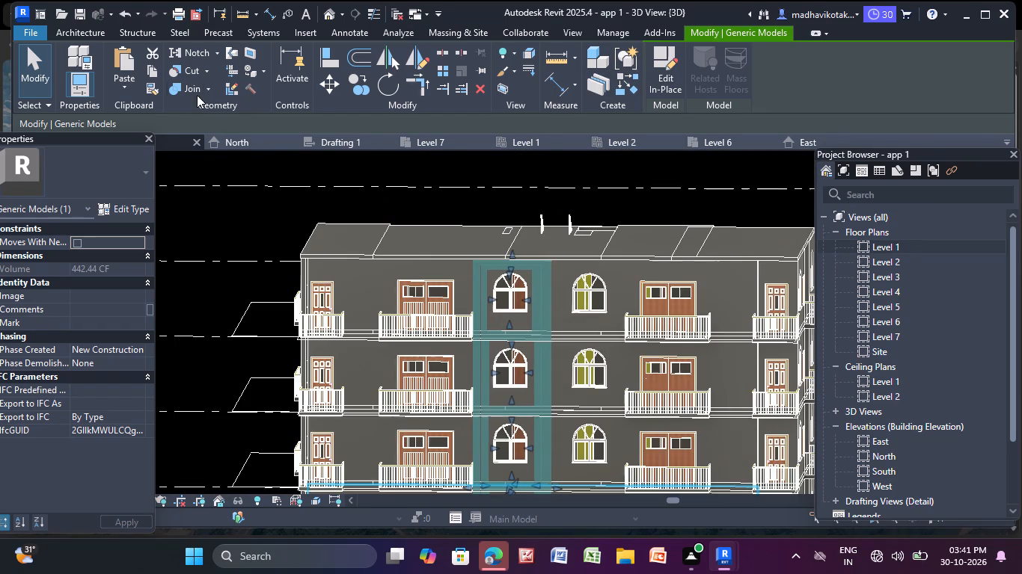
click(355, 85)
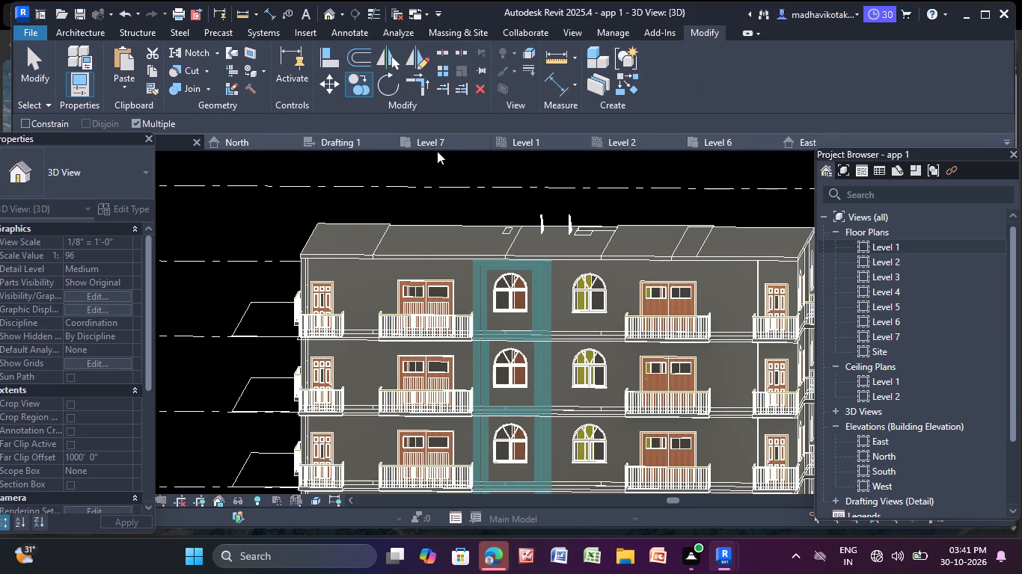
scroll(505, 273, up, 9)
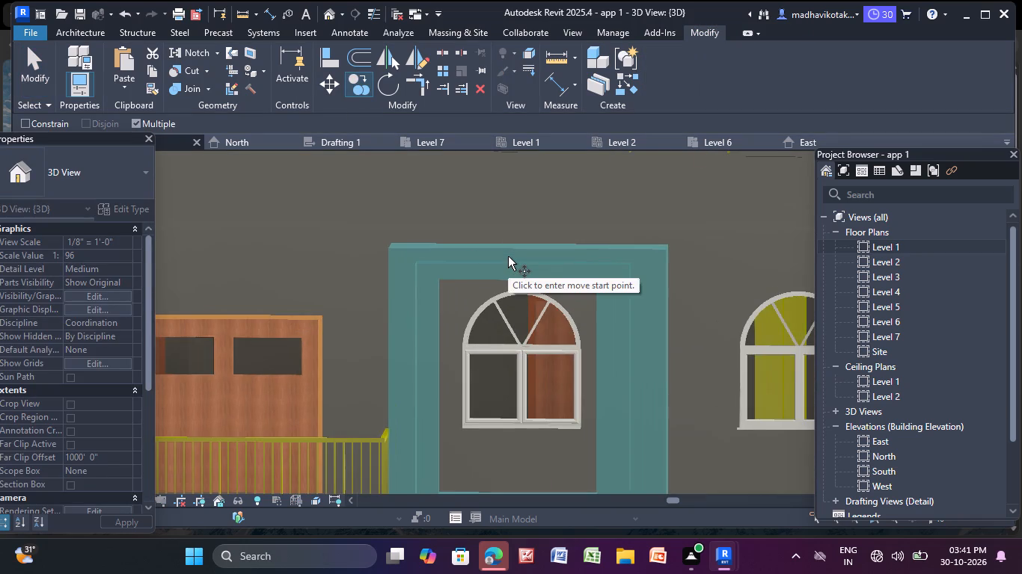
click(508, 256)
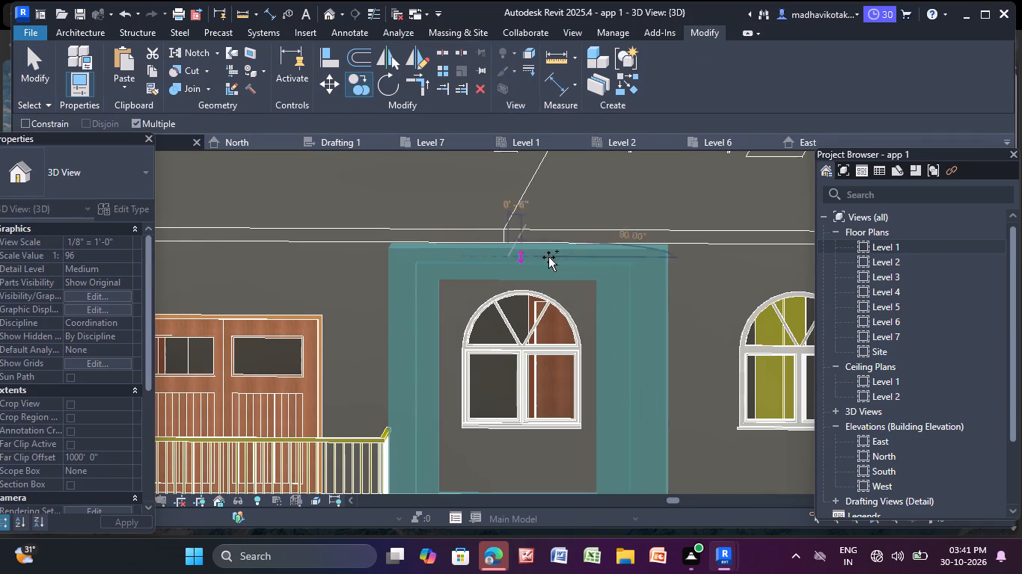
middle_drag(757, 243, 639, 247)
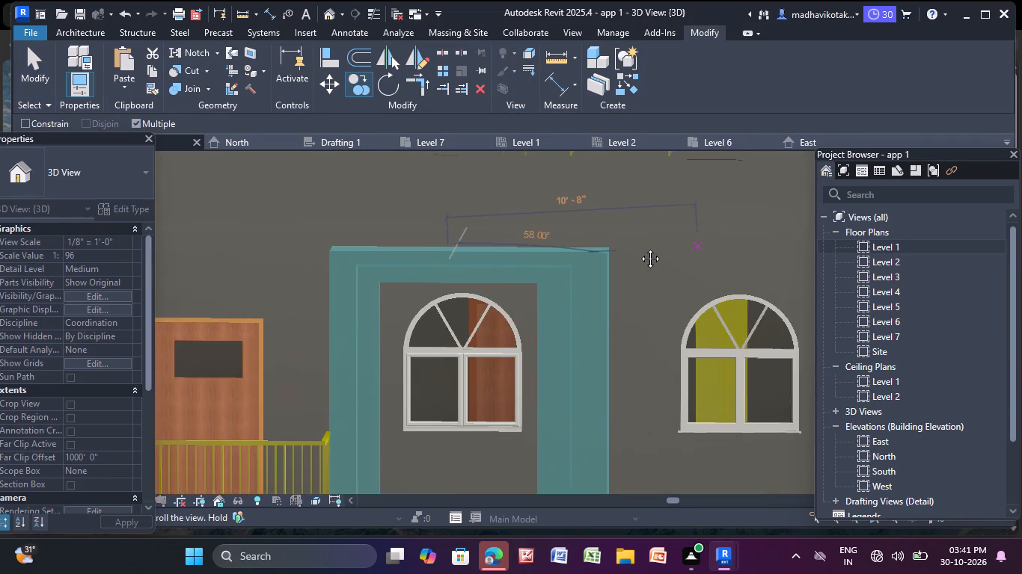
middle_drag(639, 247, 480, 247)
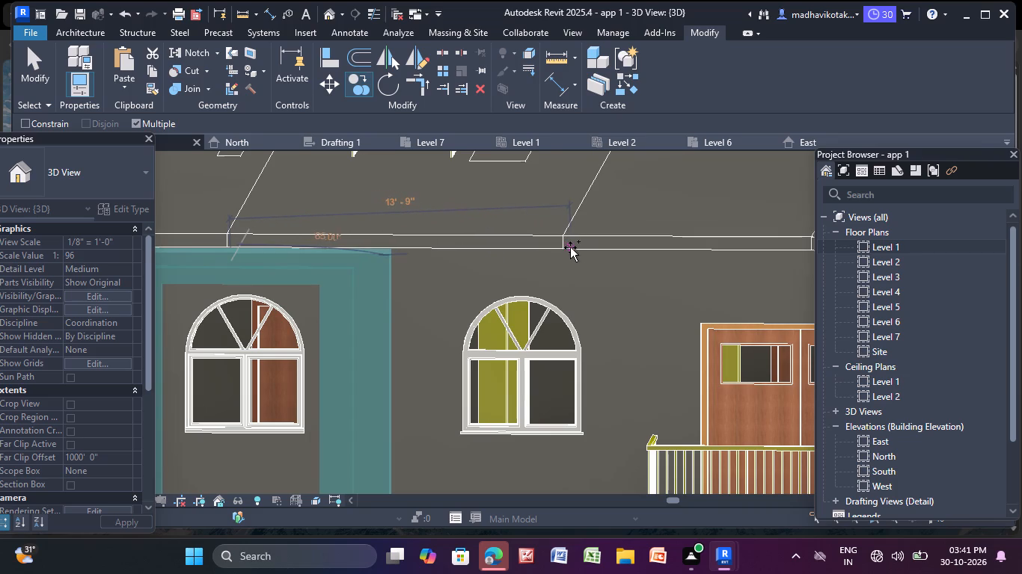
click(549, 248)
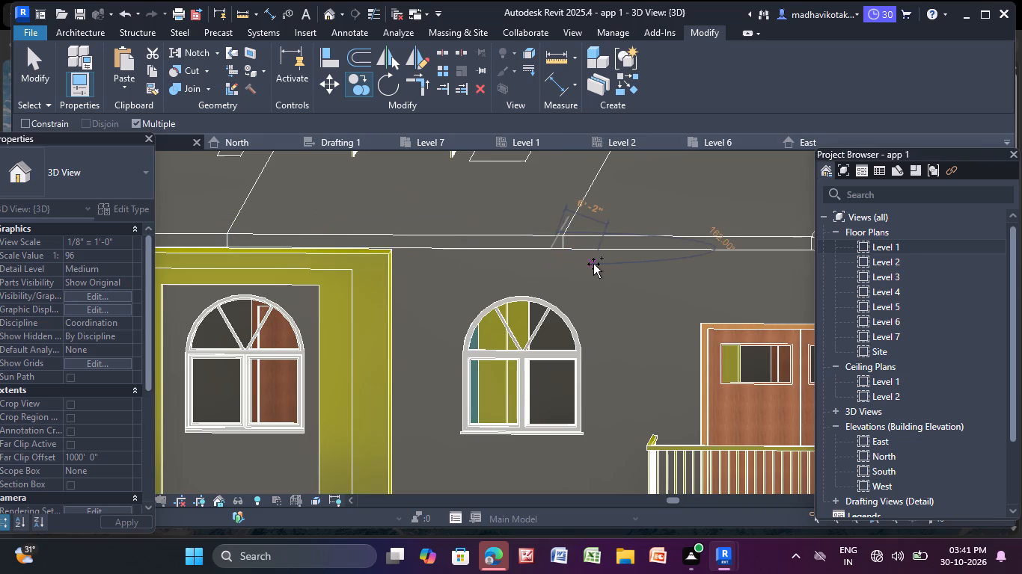
Place a second copy of the panel over the neighbouring arched windows, in front of the wall, and end the copying.
scroll(554, 288, down, 4)
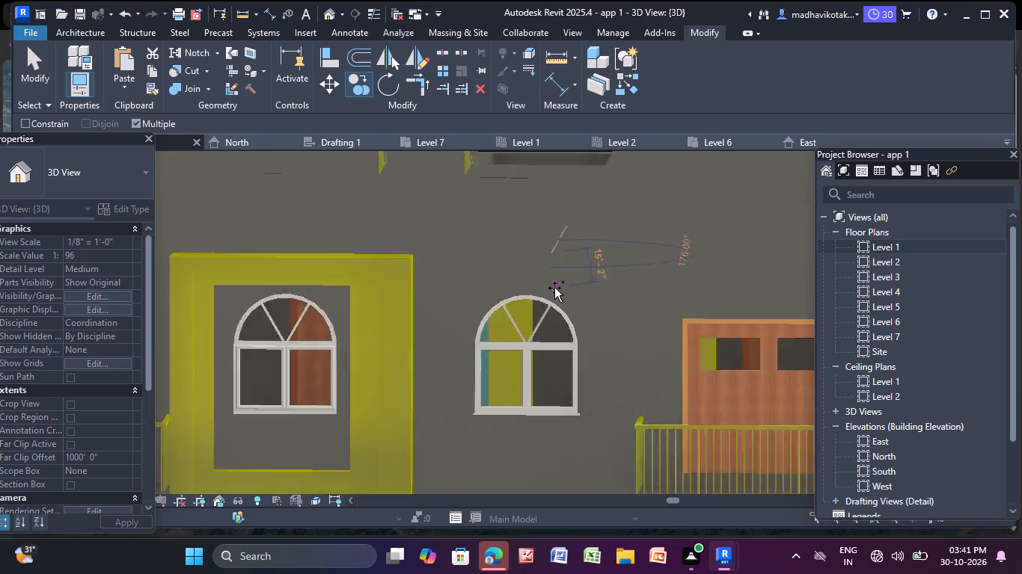
scroll(554, 288, down, 1)
click(536, 284)
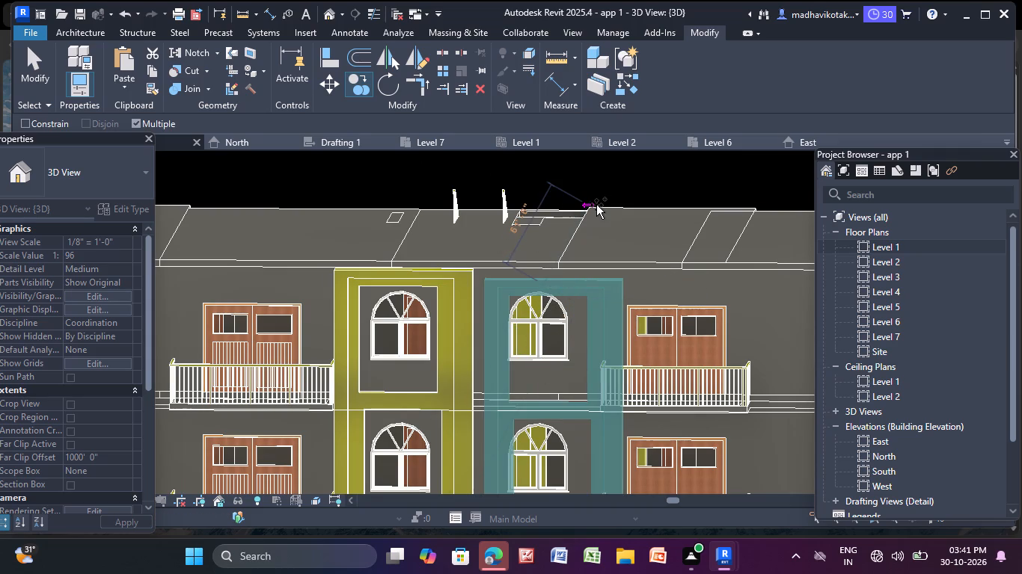
key(Escape)
key(Escape)
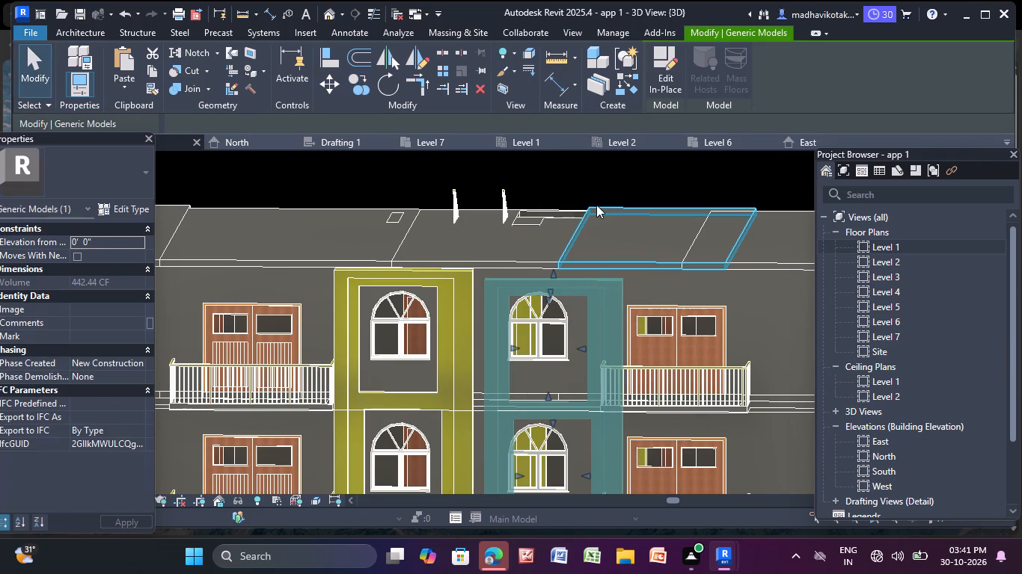
On the copied panel, stretch the vertical inner frame edge beside the original panel outward to the original's outer edge line, and deselect it.
scroll(573, 294, down, 3)
middle_drag(571, 297, 551, 233)
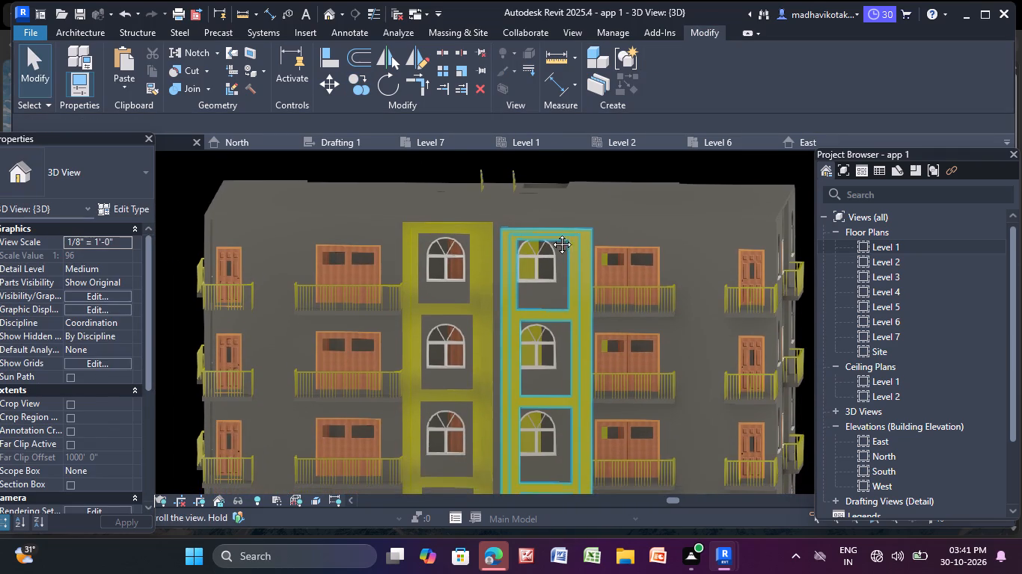
middle_drag(551, 233, 518, 172)
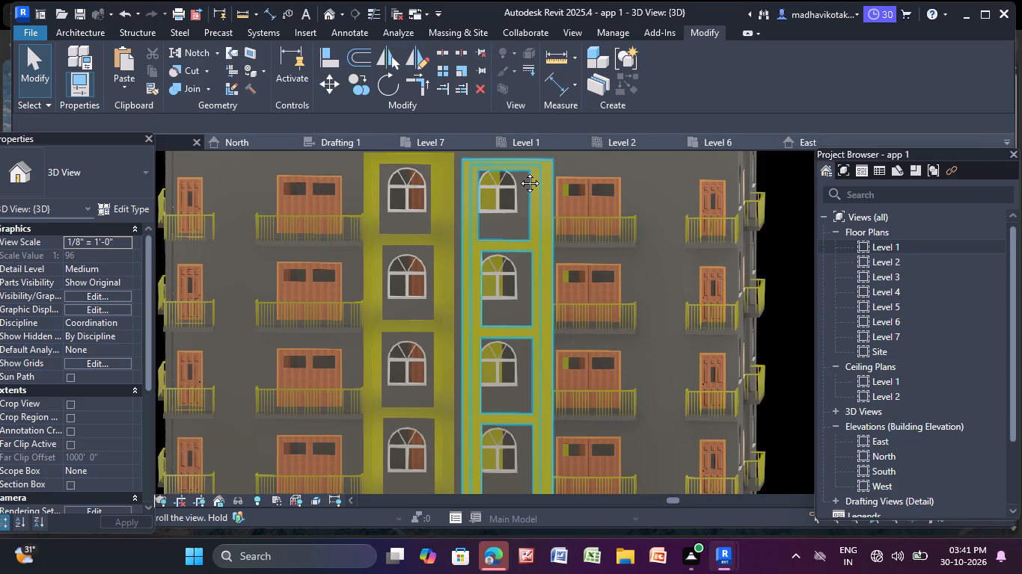
middle_drag(518, 172, 495, 176)
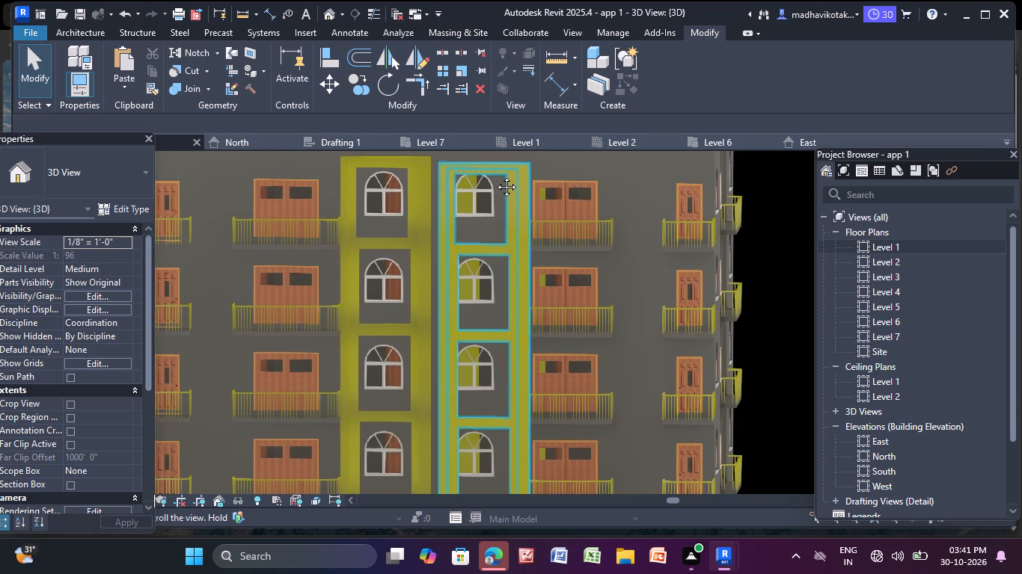
middle_drag(495, 176, 542, 223)
scroll(503, 205, up, 4)
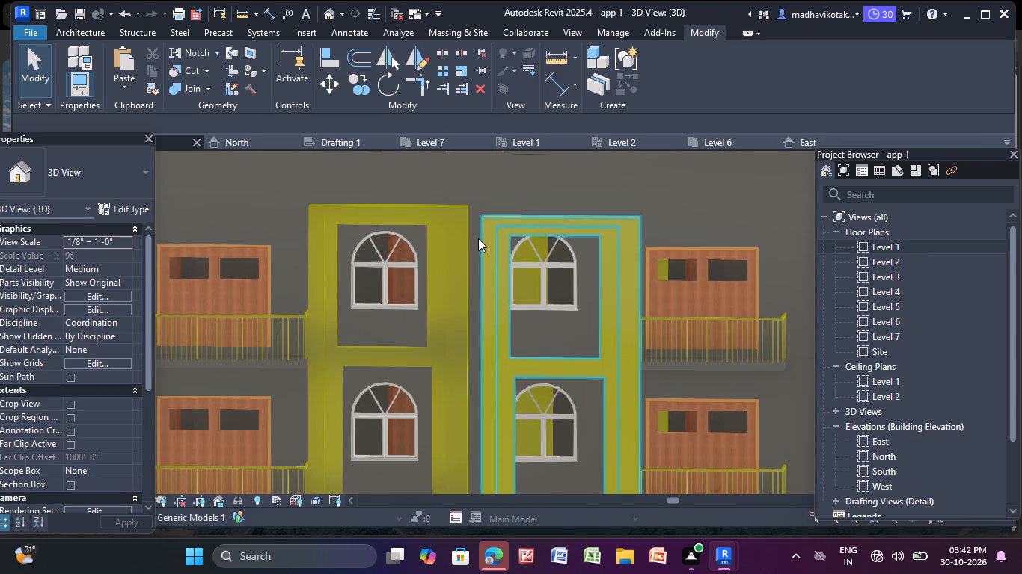
click(481, 243)
middle_drag(481, 243, 433, 126)
scroll(441, 195, down, 4)
middle_drag(433, 226, 468, 158)
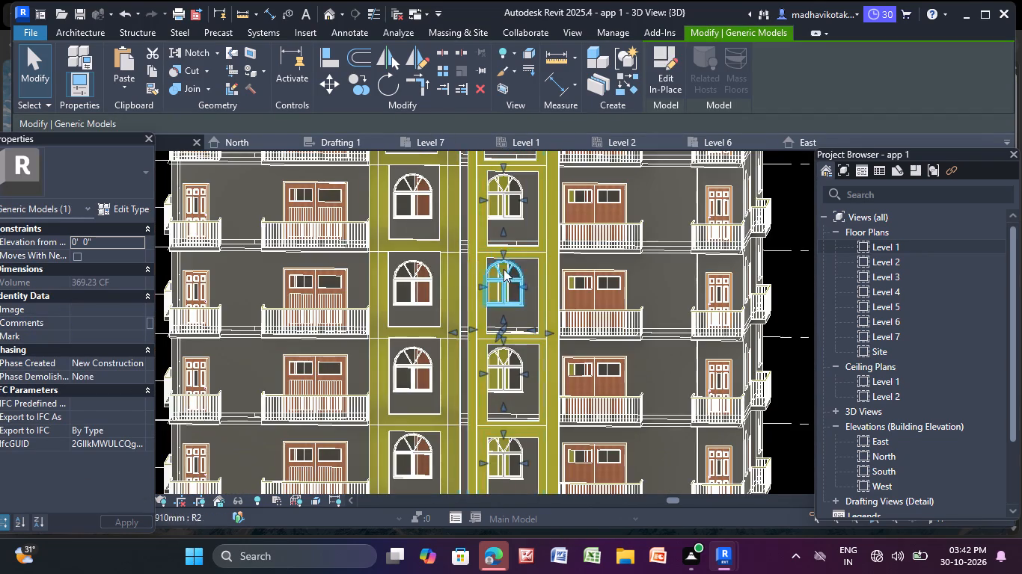
scroll(498, 334, up, 8)
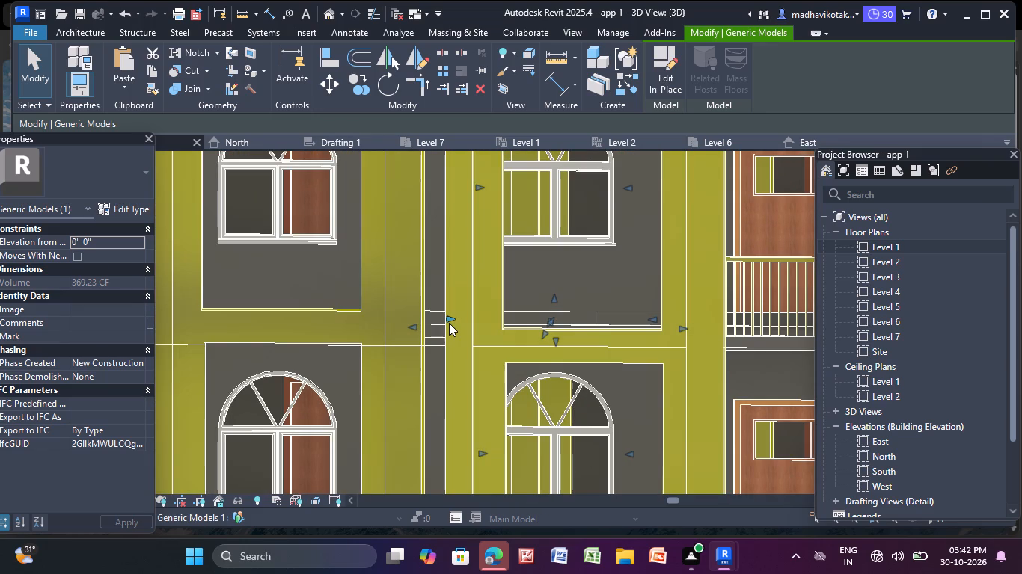
scroll(450, 323, up, 3)
drag(449, 315, 406, 319)
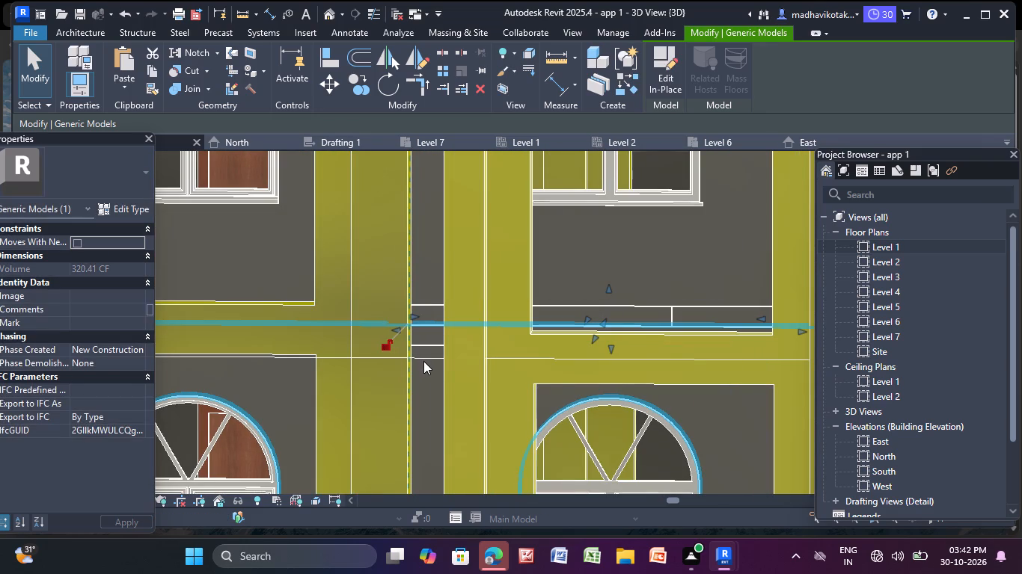
scroll(423, 361, down, 4)
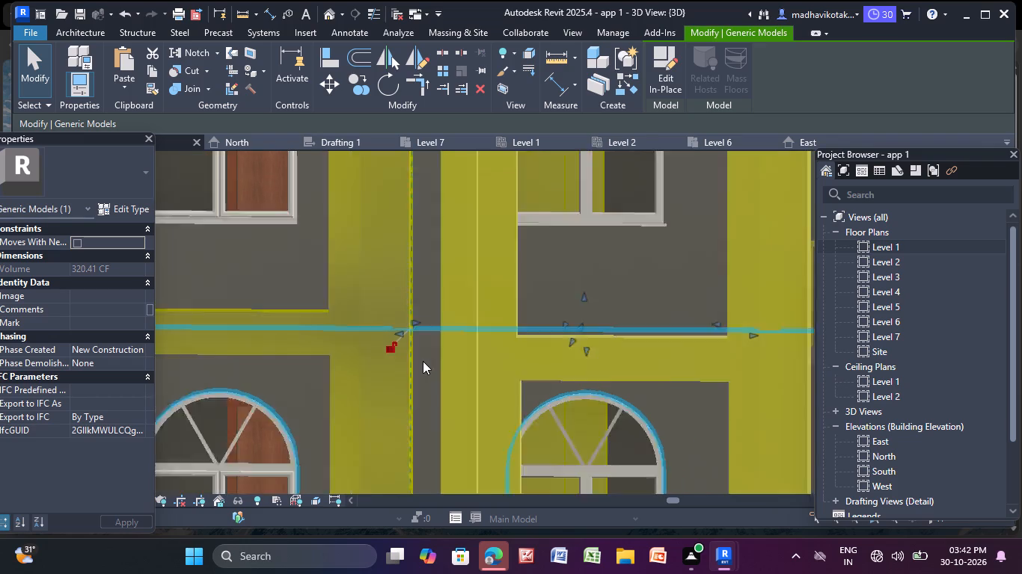
scroll(423, 361, down, 6)
middle_drag(423, 361, 420, 405)
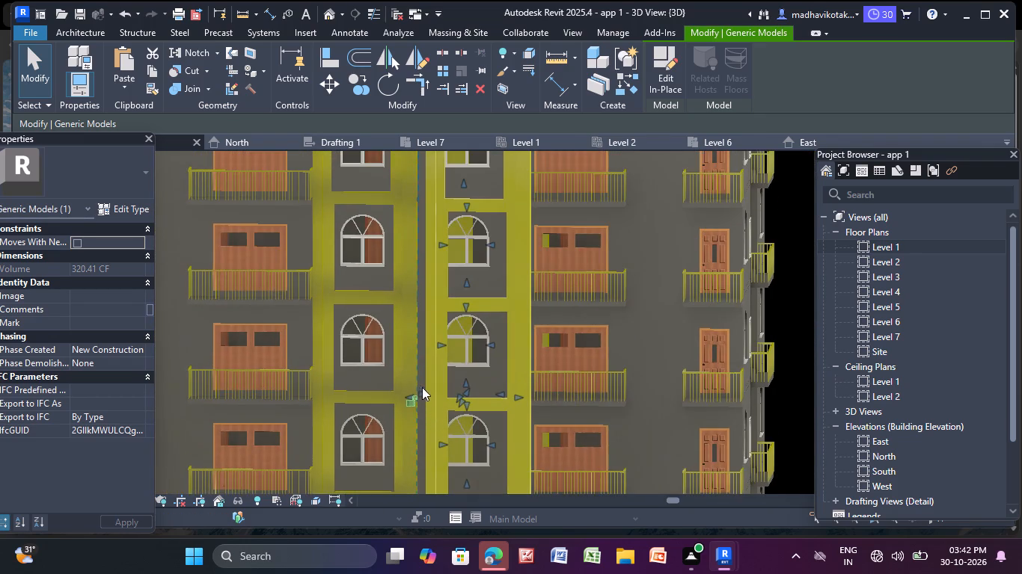
scroll(422, 386, up, 8)
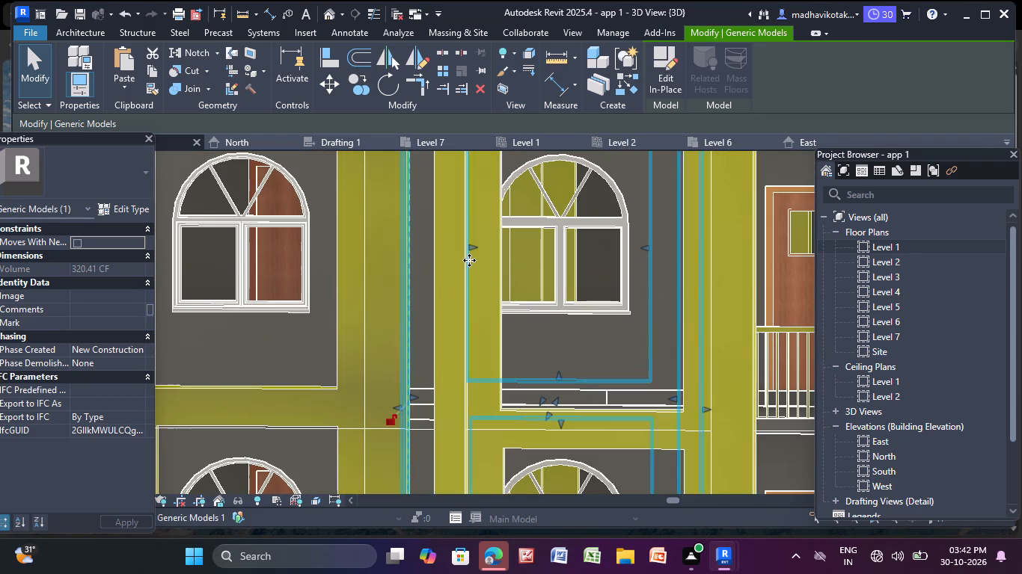
scroll(464, 366, down, 4)
middle_drag(461, 370, 479, 162)
scroll(480, 235, down, 4)
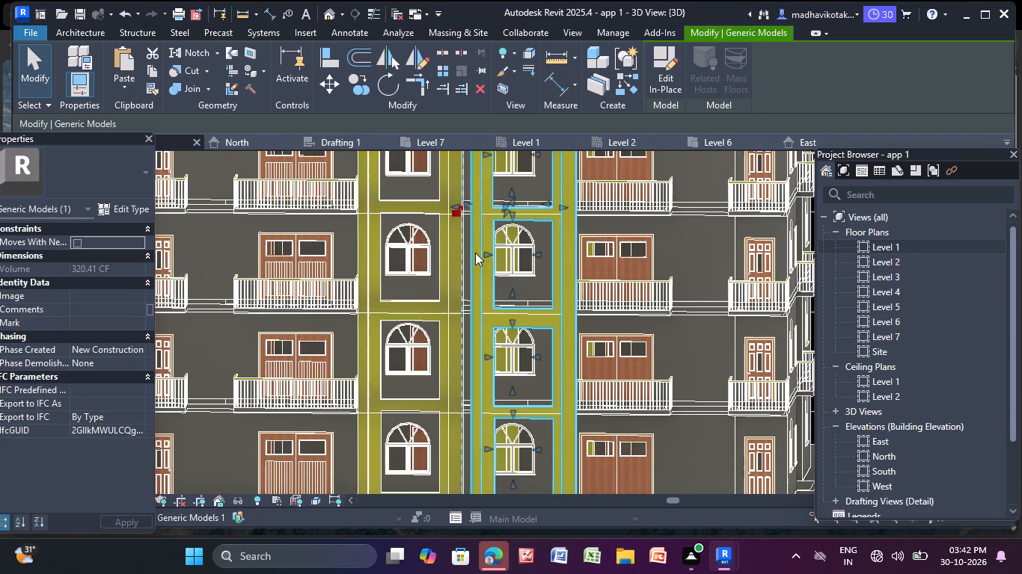
key(Escape)
scroll(483, 241, down, 4)
middle_drag(483, 253, 507, 384)
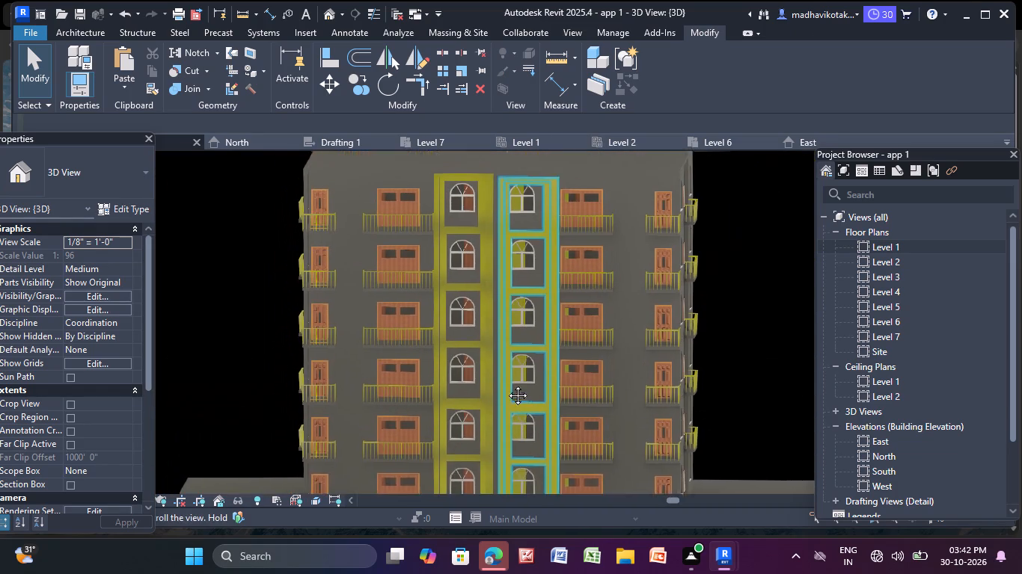
middle_drag(507, 384, 516, 430)
key(Escape)
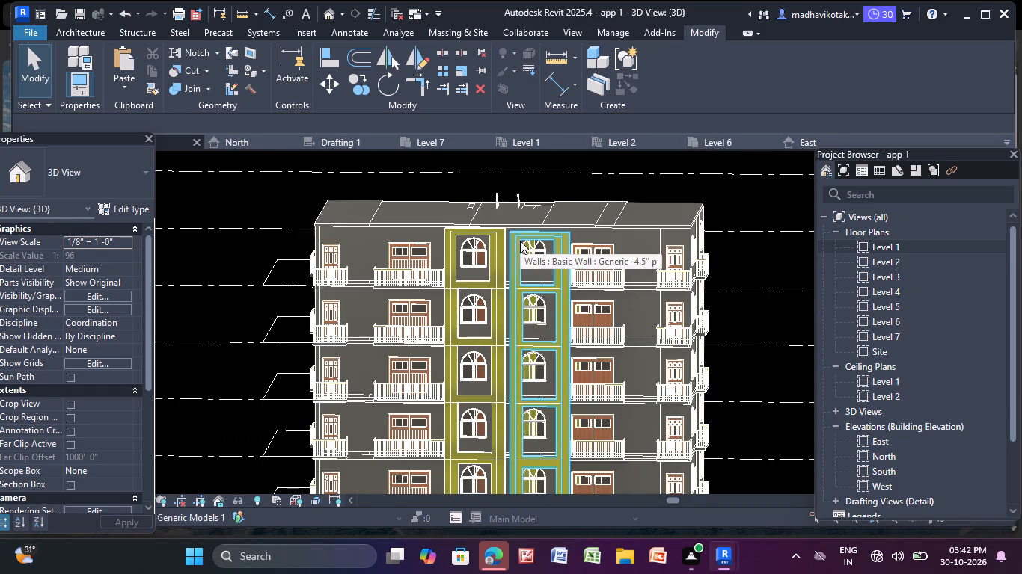
Raise the top edge of the copied panel in front of the wall to the roof edge, level with the original panel's top.
scroll(520, 241, up, 10)
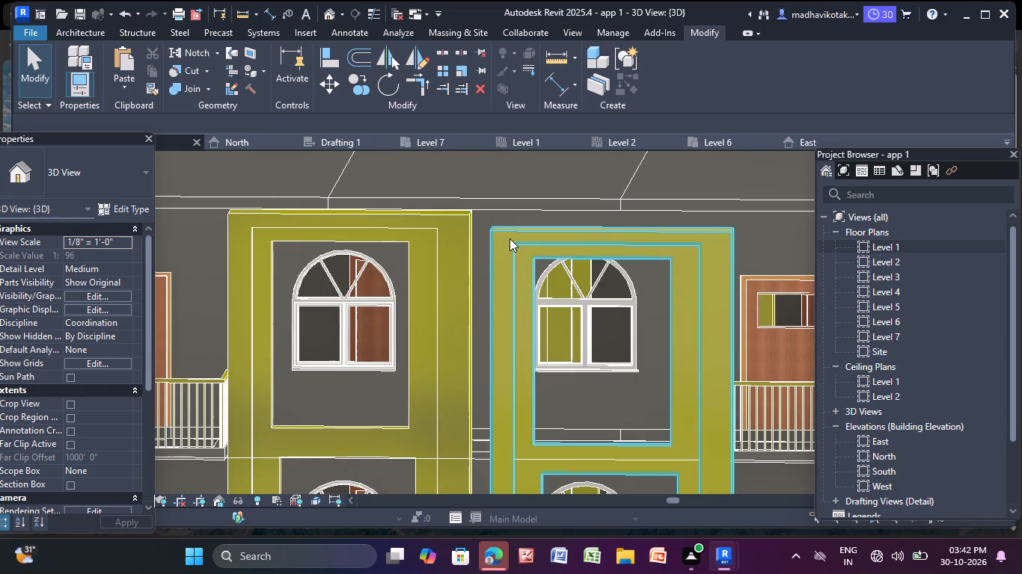
click(510, 238)
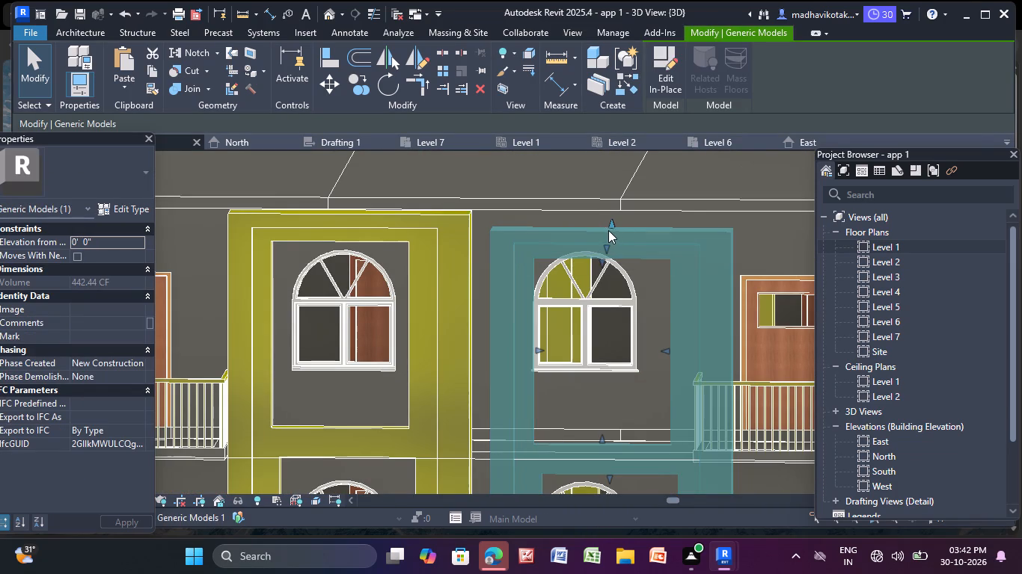
drag(611, 223, 614, 209)
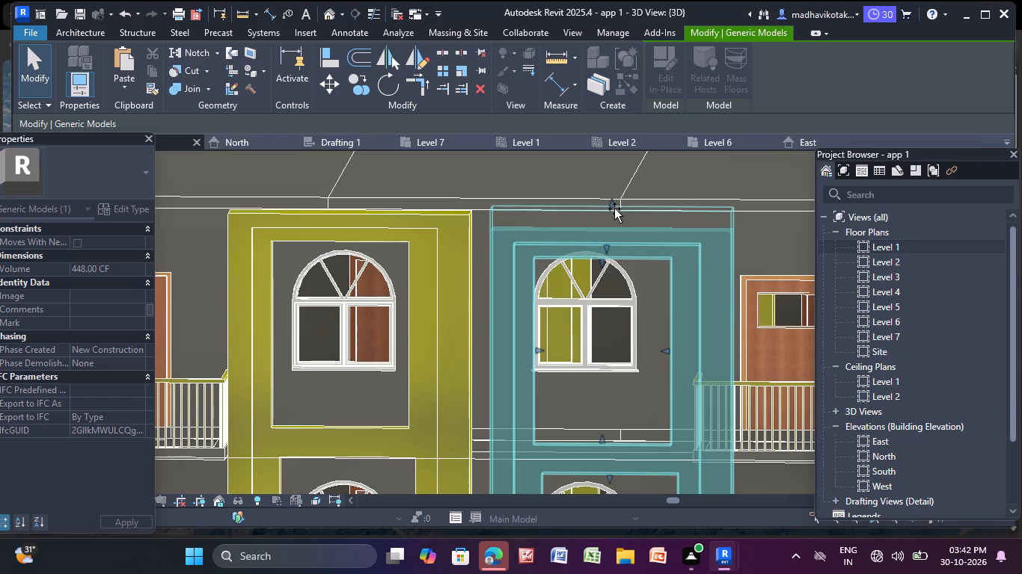
drag(614, 209, 614, 212)
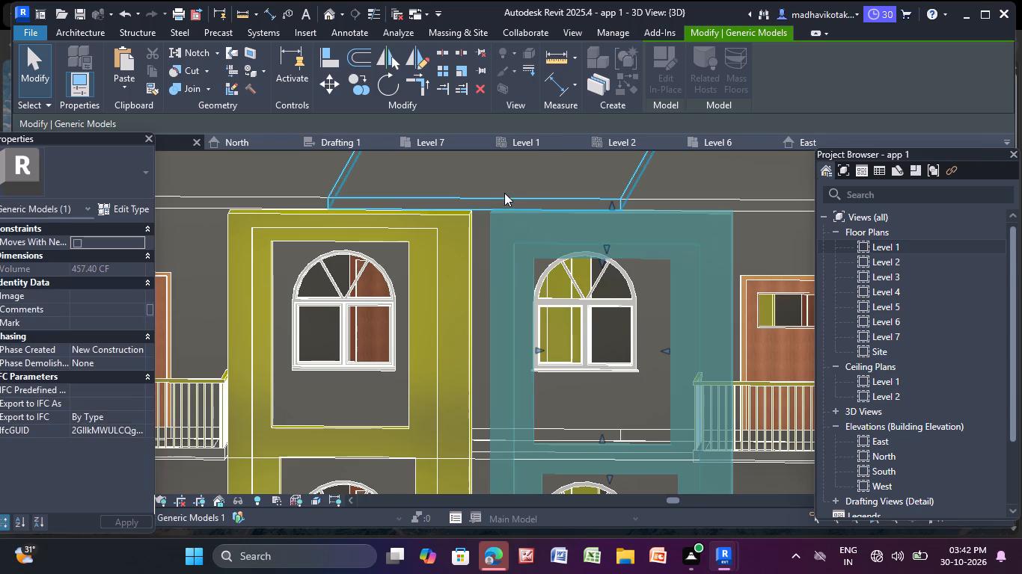
Move the side edge of the copied panel's top-floor window opening slightly toward the original panel, just past the arched window's frame.
middle_drag(524, 379, 511, 250)
scroll(523, 231, up, 2)
middle_drag(522, 231, 535, 315)
scroll(535, 284, up, 3)
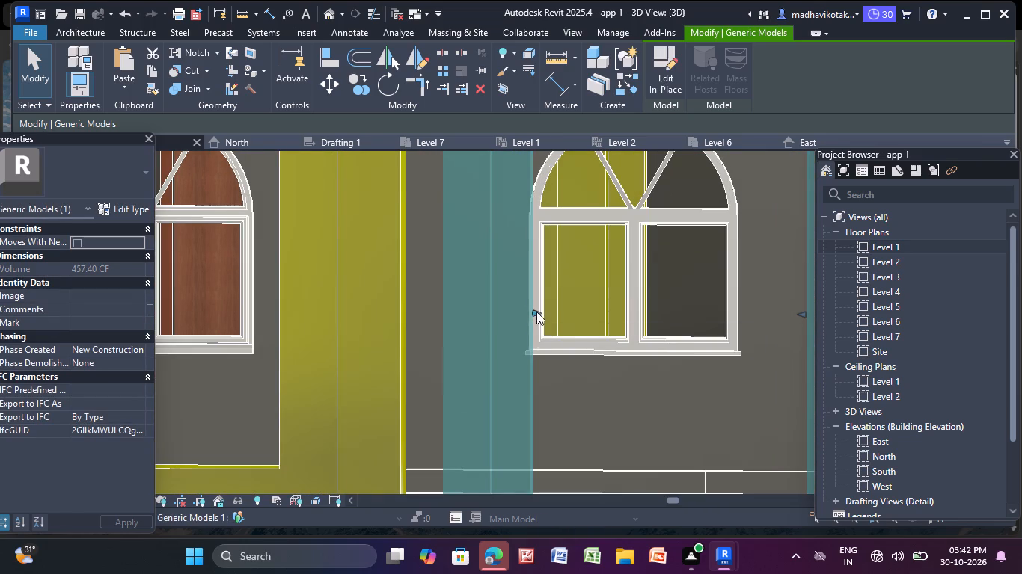
drag(535, 312, 522, 308)
scroll(599, 370, down, 2)
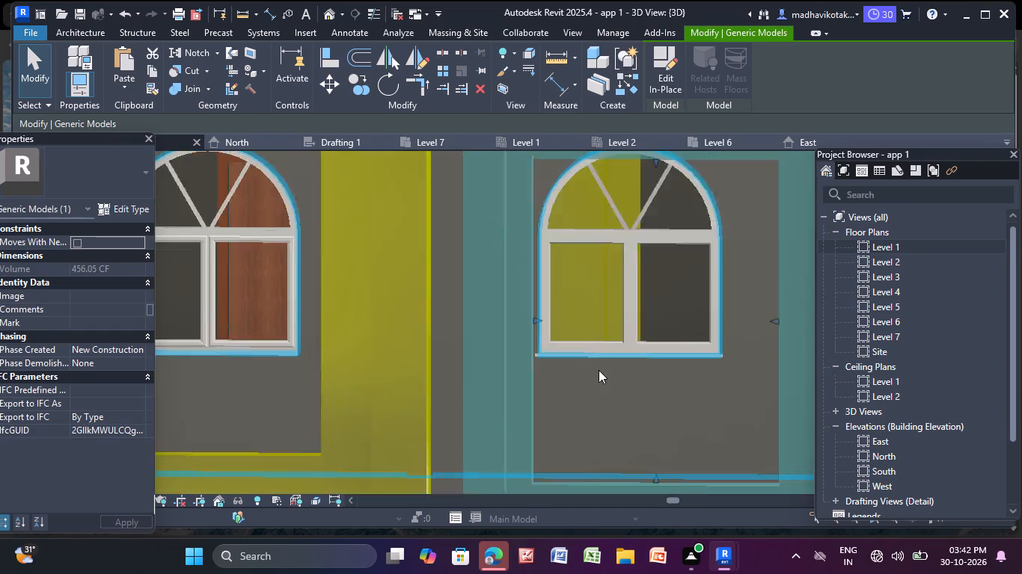
scroll(599, 370, down, 3)
middle_drag(596, 371, 469, 288)
scroll(597, 265, down, 2)
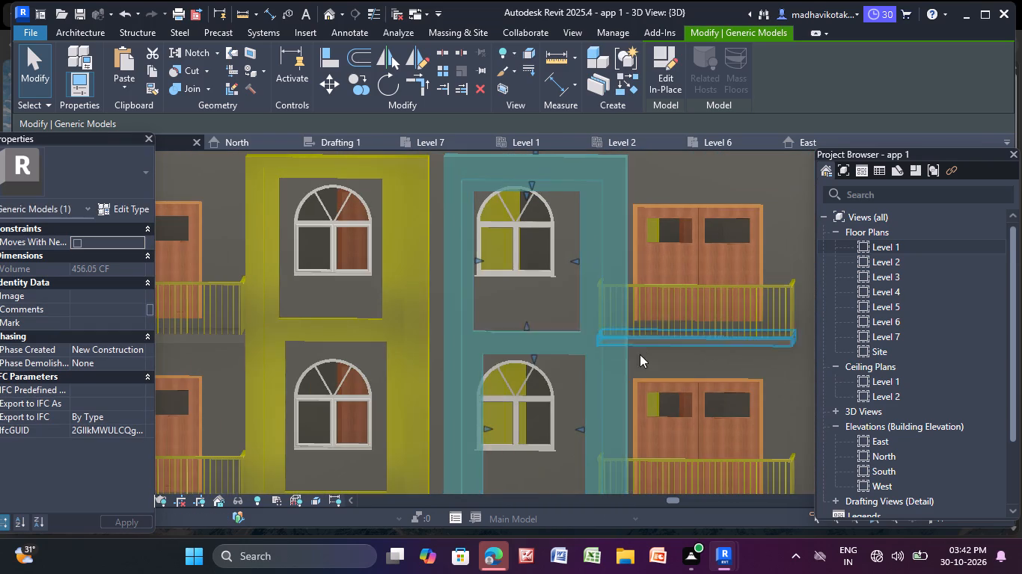
middle_drag(634, 365, 716, 92)
scroll(656, 330, down, 1)
middle_drag(654, 337, 652, 318)
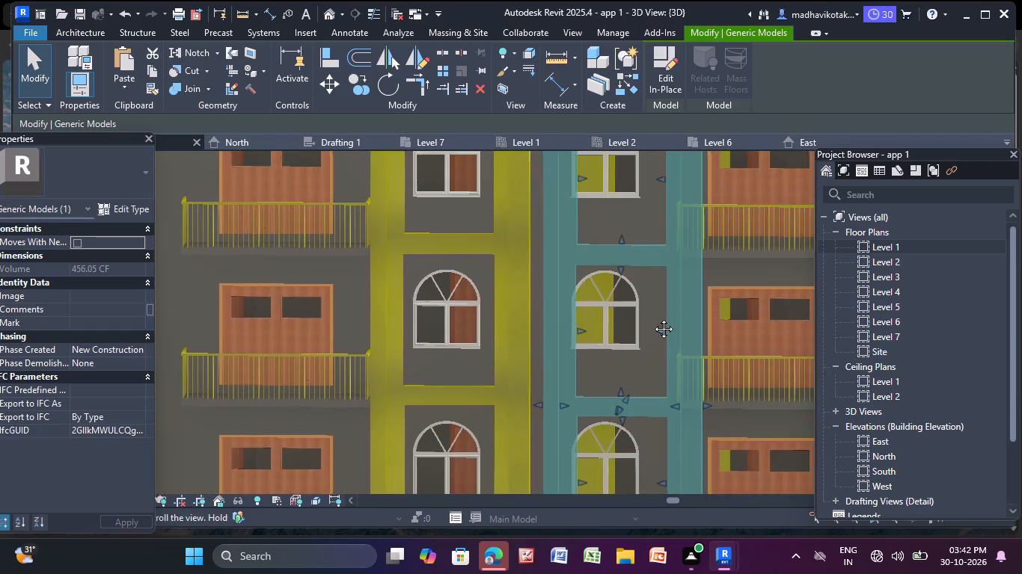
Stretch the copied panel's outer vertical edge across the gap to meet the side of the original yellow panel, and deselect it.
middle_drag(652, 318, 649, 149)
scroll(541, 226, up, 3)
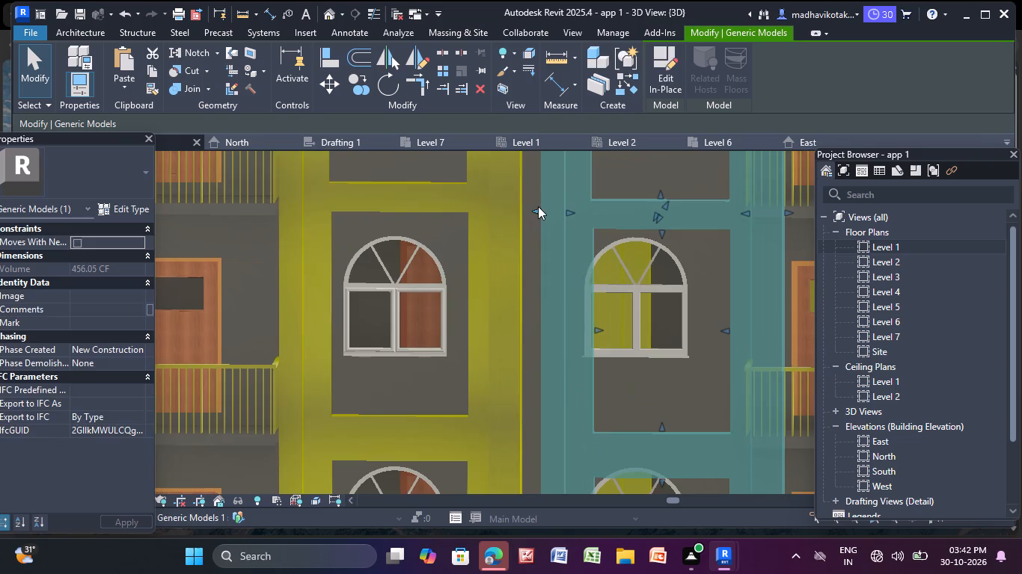
drag(538, 206, 518, 210)
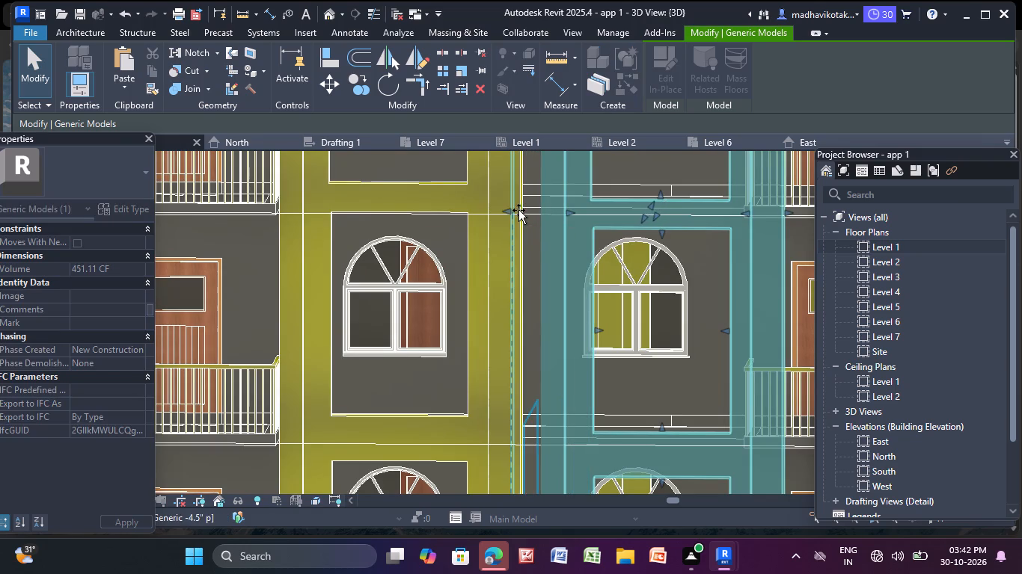
drag(518, 210, 520, 212)
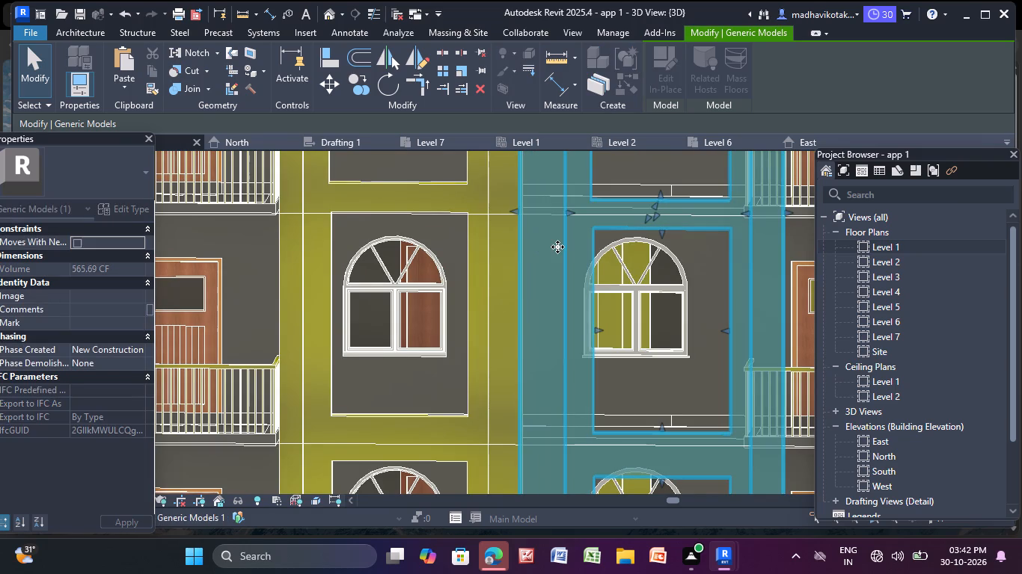
key(Escape)
Move the side edge of the copied panel's top-floor opening slightly further toward the original panel, clear of the arched window's frame.
scroll(560, 237, down, 9)
middle_drag(560, 288, 556, 340)
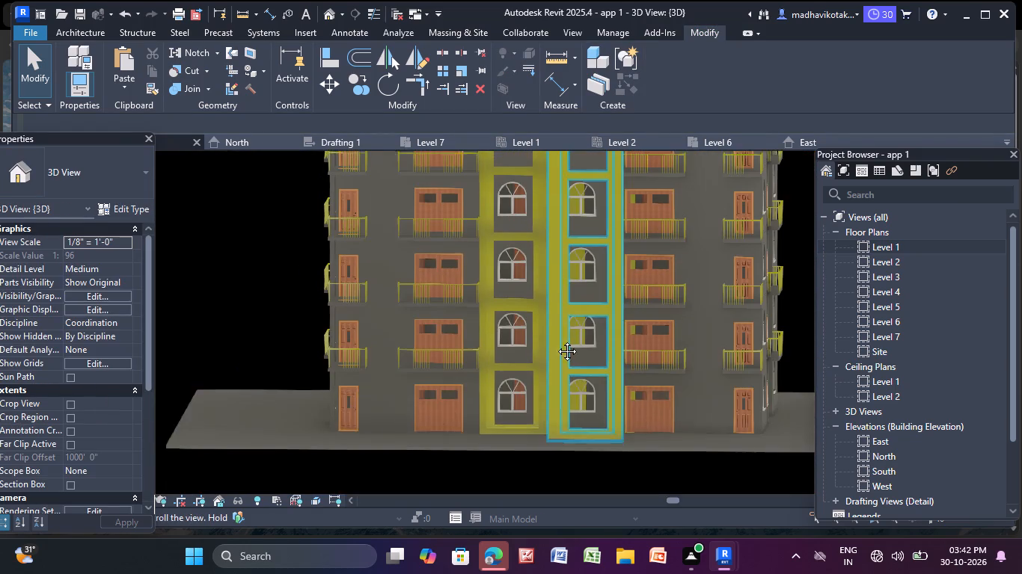
middle_drag(556, 340, 523, 439)
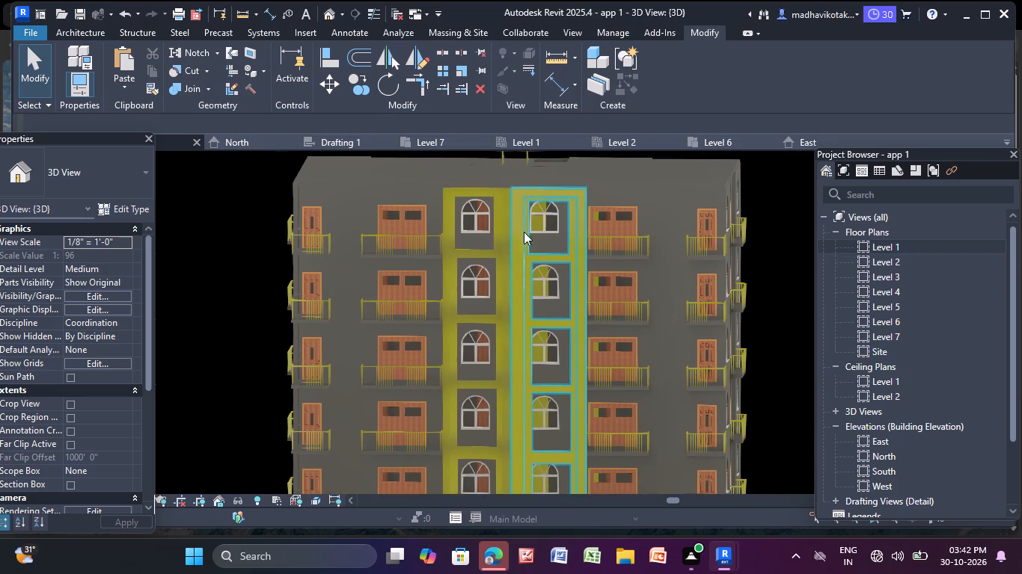
scroll(521, 215, up, 8)
click(525, 244)
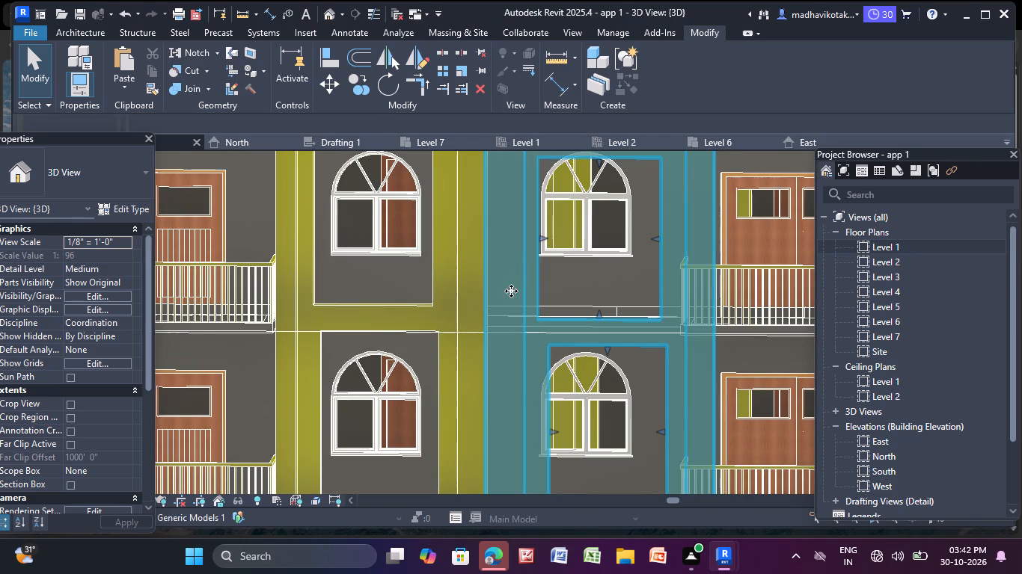
drag(540, 237, 534, 236)
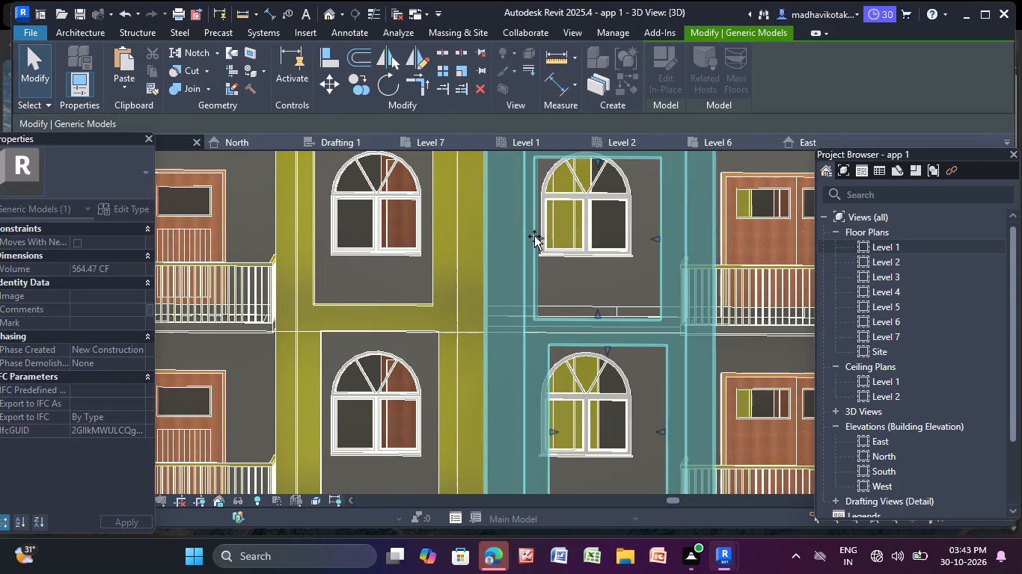
drag(534, 236, 533, 235)
Raise the copied panel's inner frame top edge and its top-floor opening's top edge to about the original's levels, clearing the arch.
middle_drag(562, 290, 562, 316)
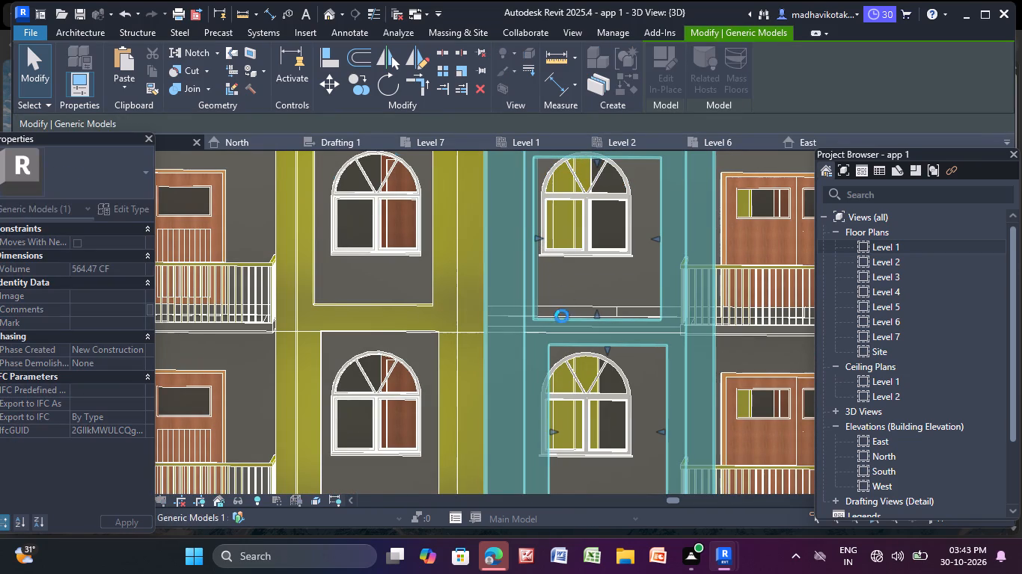
middle_drag(562, 316, 551, 393)
scroll(589, 268, up, 4)
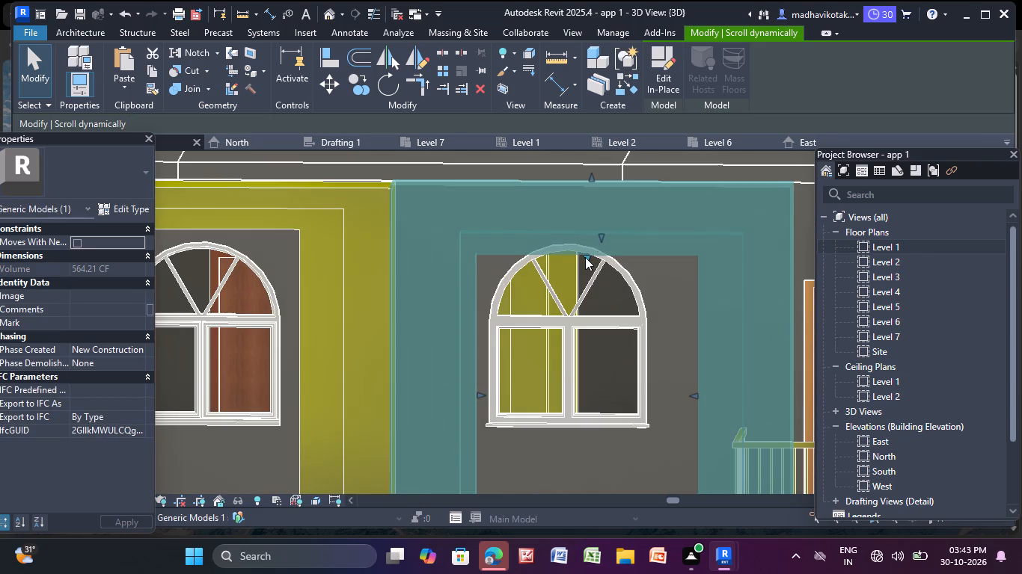
drag(601, 233, 607, 206)
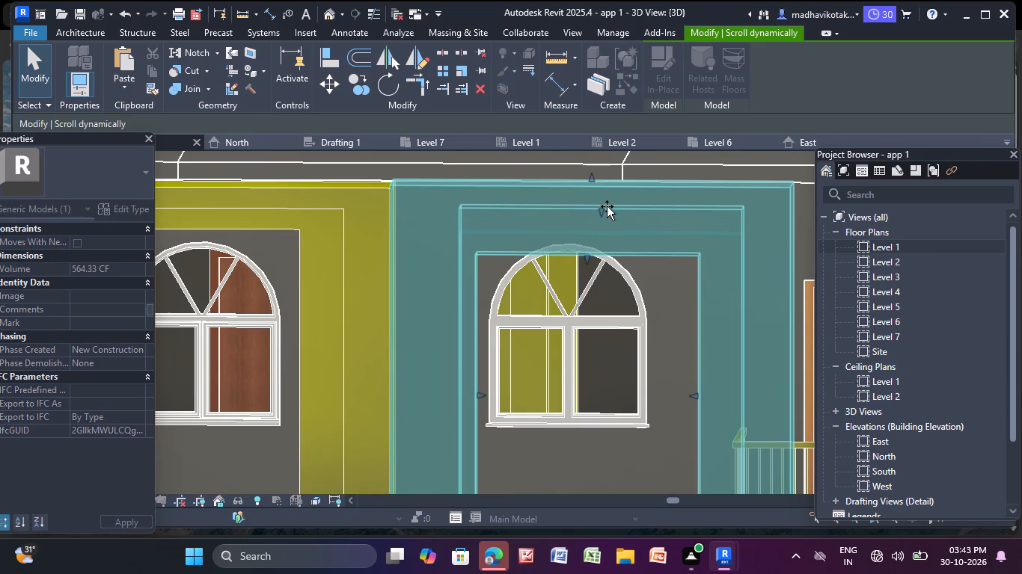
drag(607, 206, 608, 210)
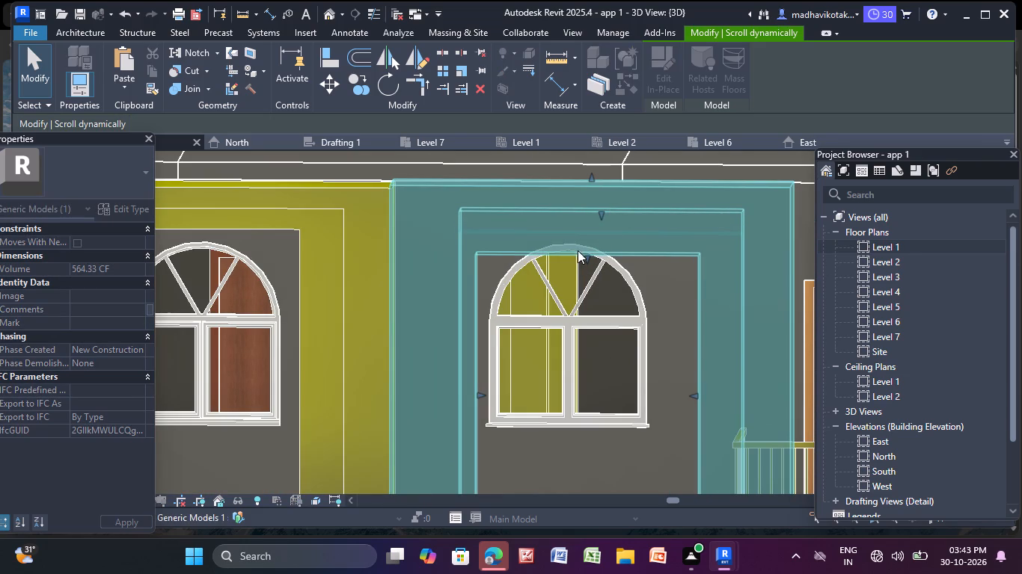
drag(586, 258, 594, 233)
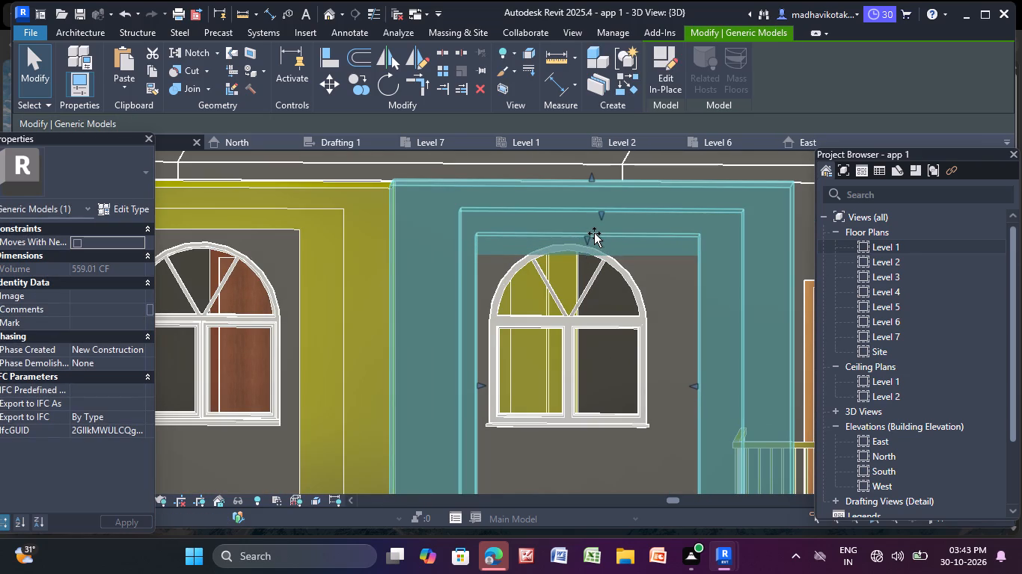
drag(594, 233, 596, 227)
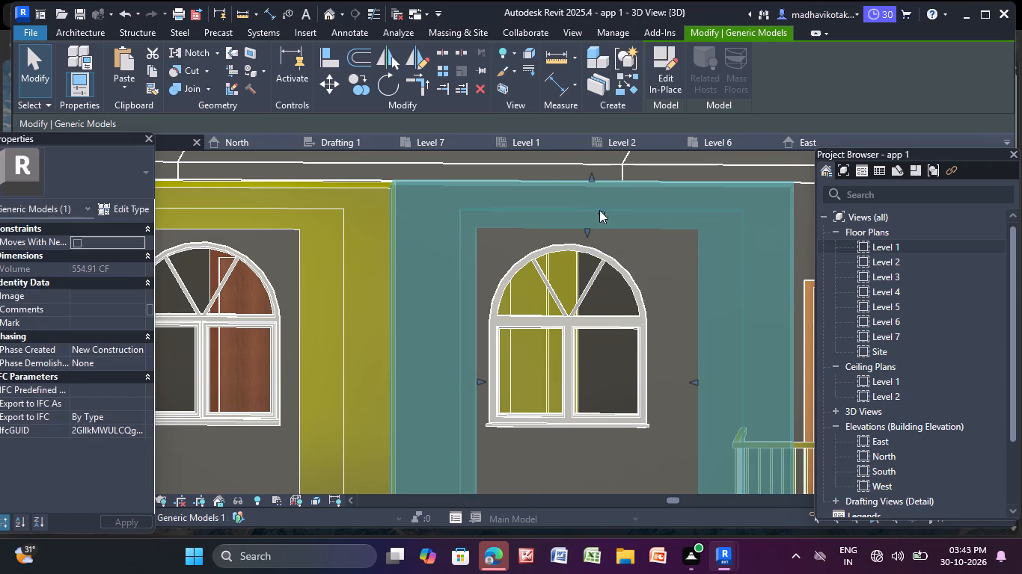
drag(599, 210, 603, 203)
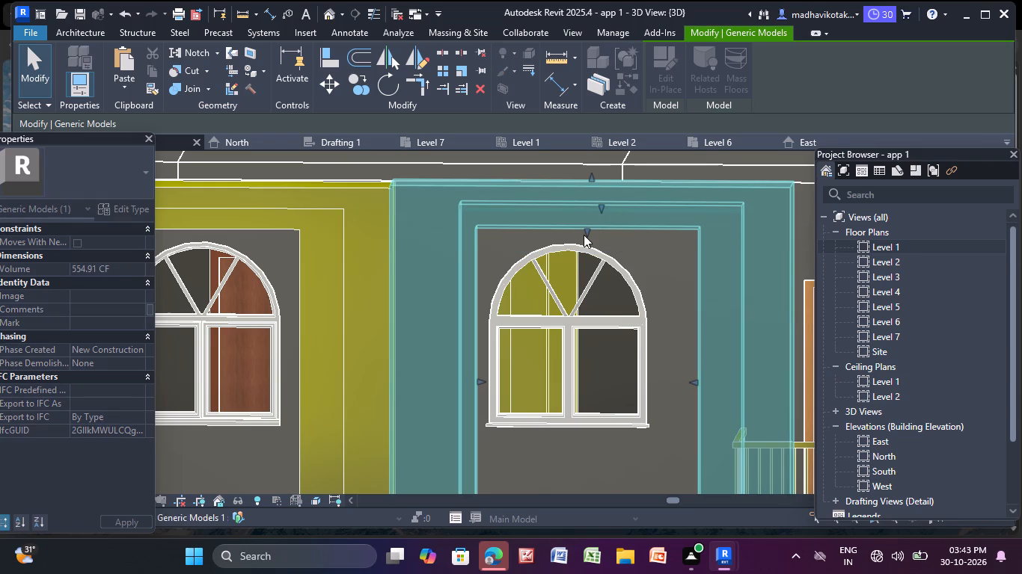
click(589, 228)
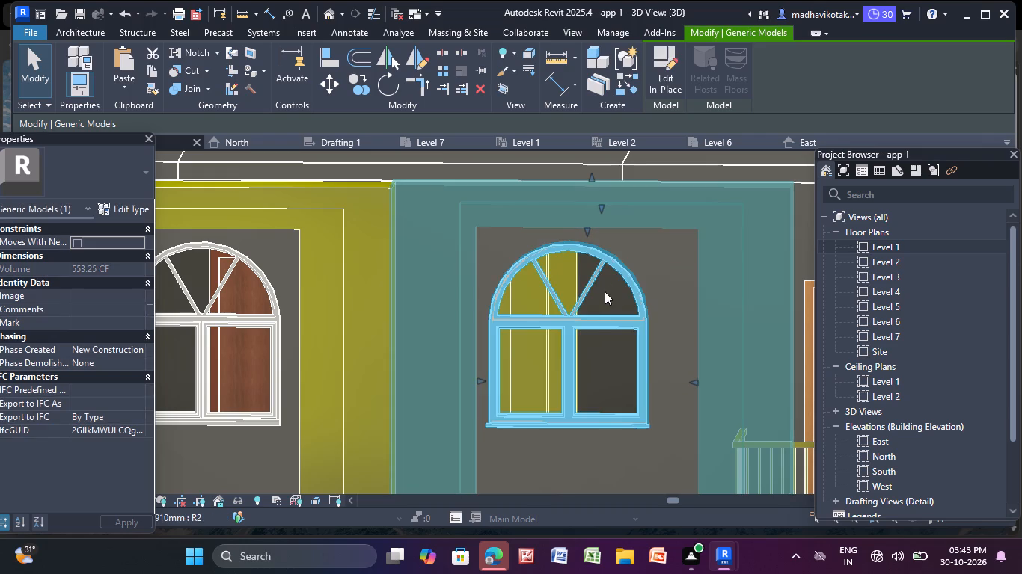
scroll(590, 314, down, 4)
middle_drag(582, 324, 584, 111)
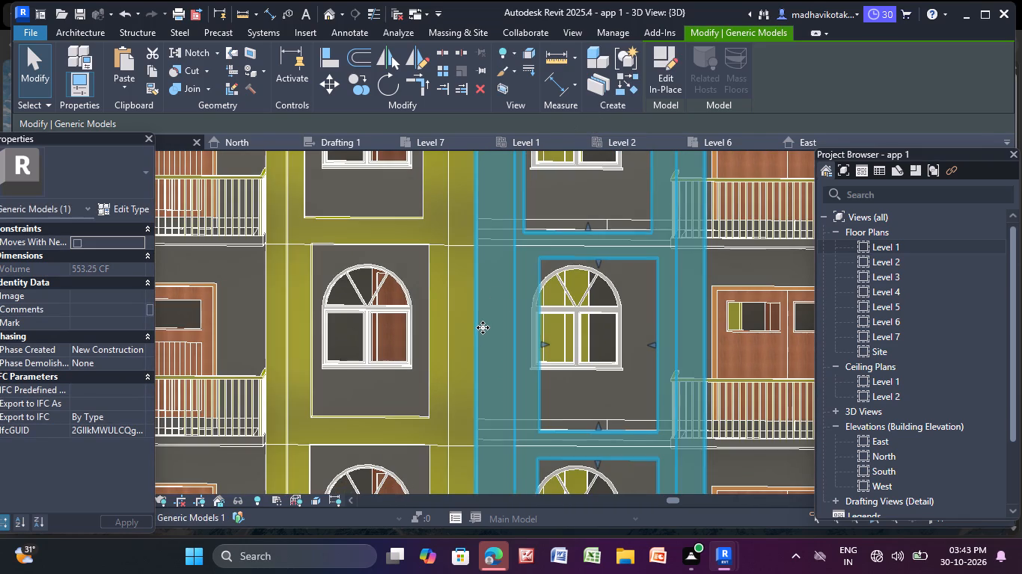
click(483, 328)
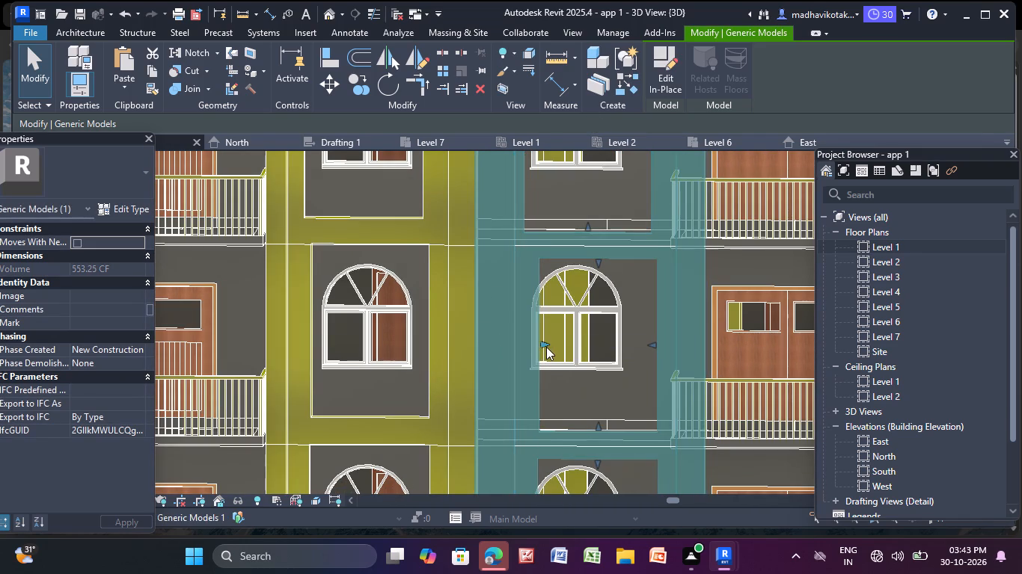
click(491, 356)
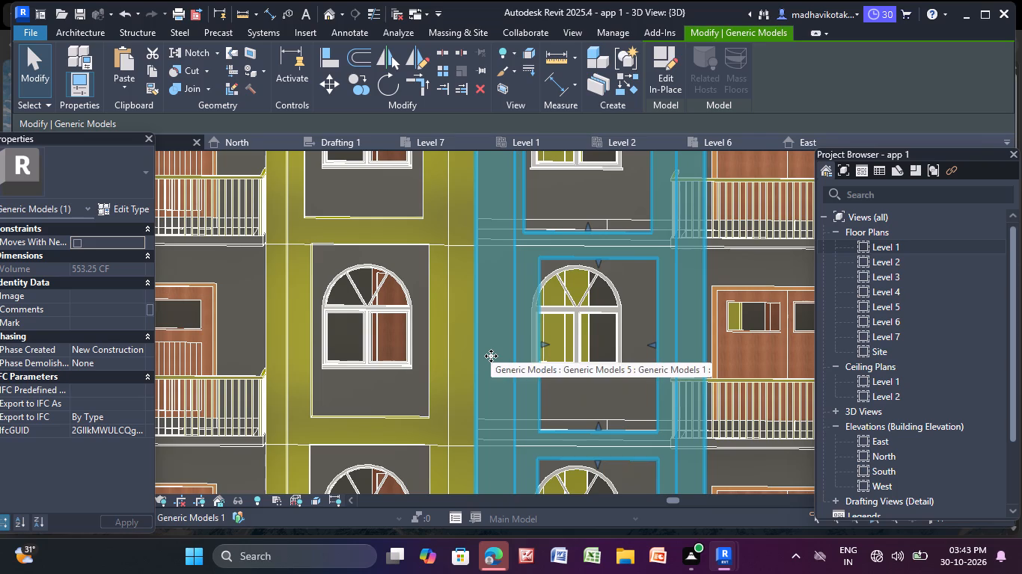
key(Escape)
Readjust the copied panel's outer vertical edge so it sits flush against the original panel's side.
scroll(491, 356, down, 4)
middle_drag(491, 356, 500, 271)
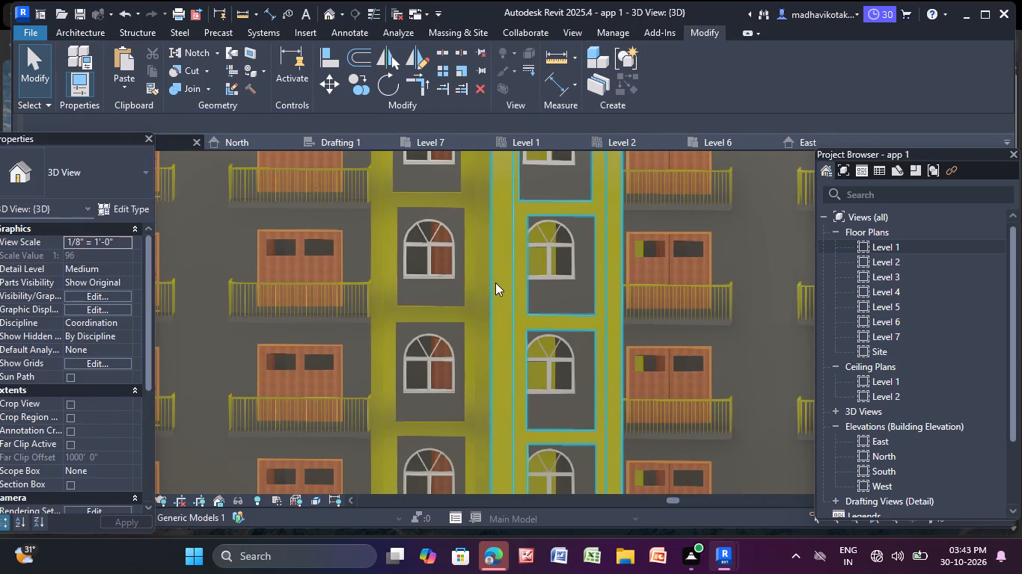
click(495, 283)
middle_drag(523, 418, 552, 313)
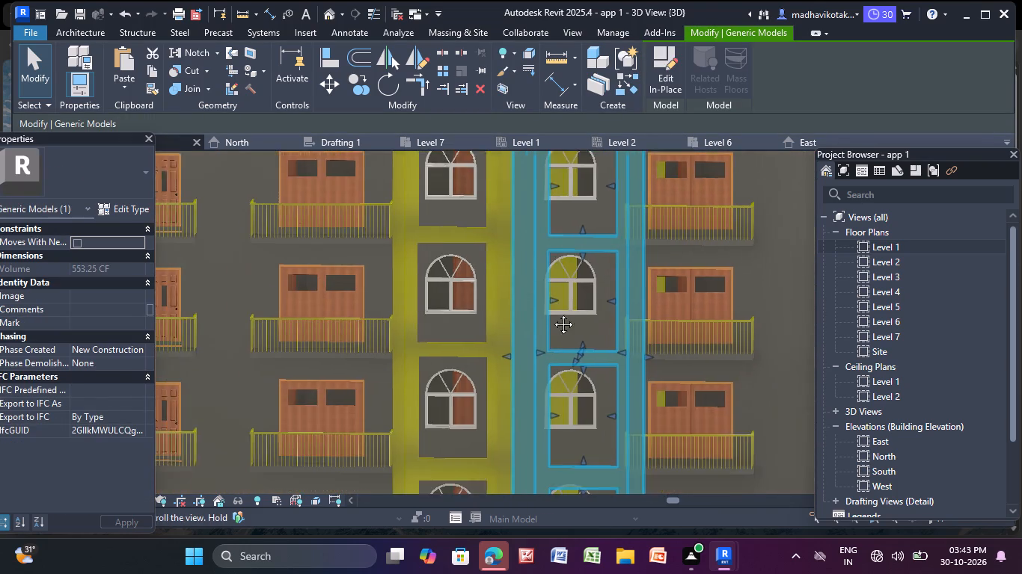
middle_drag(552, 313, 554, 315)
scroll(528, 334, up, 8)
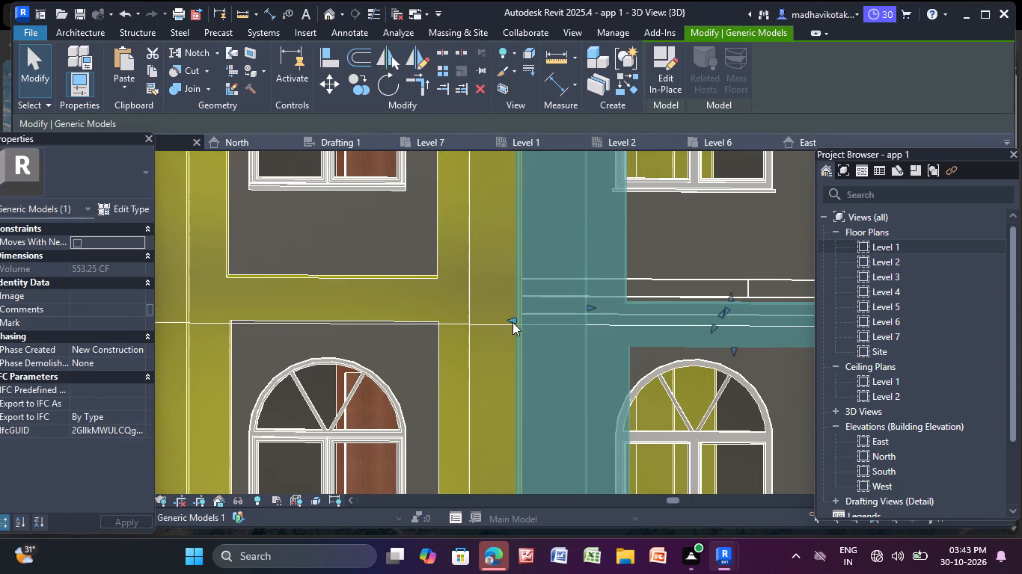
drag(512, 320, 535, 323)
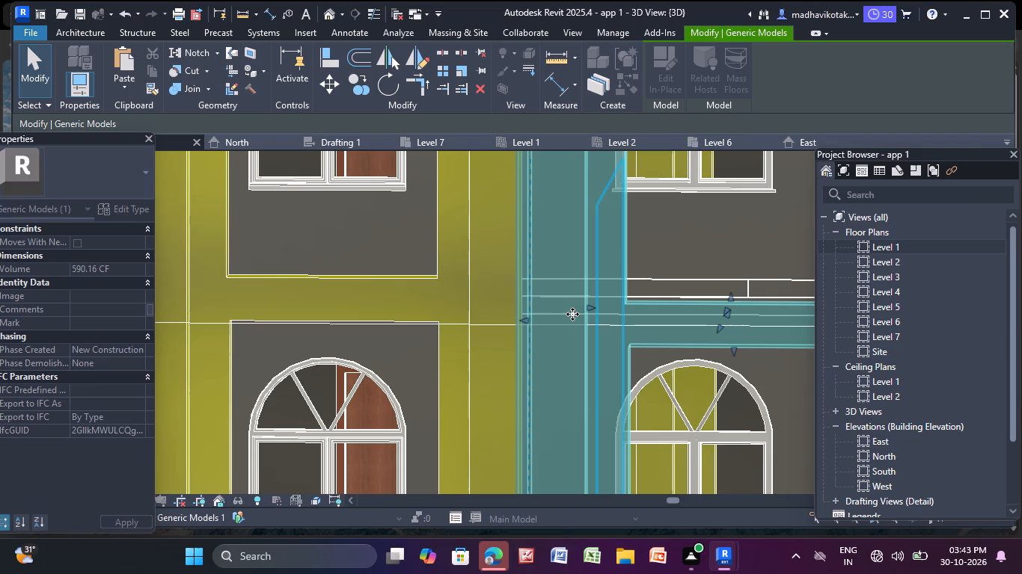
scroll(593, 311, up, 3)
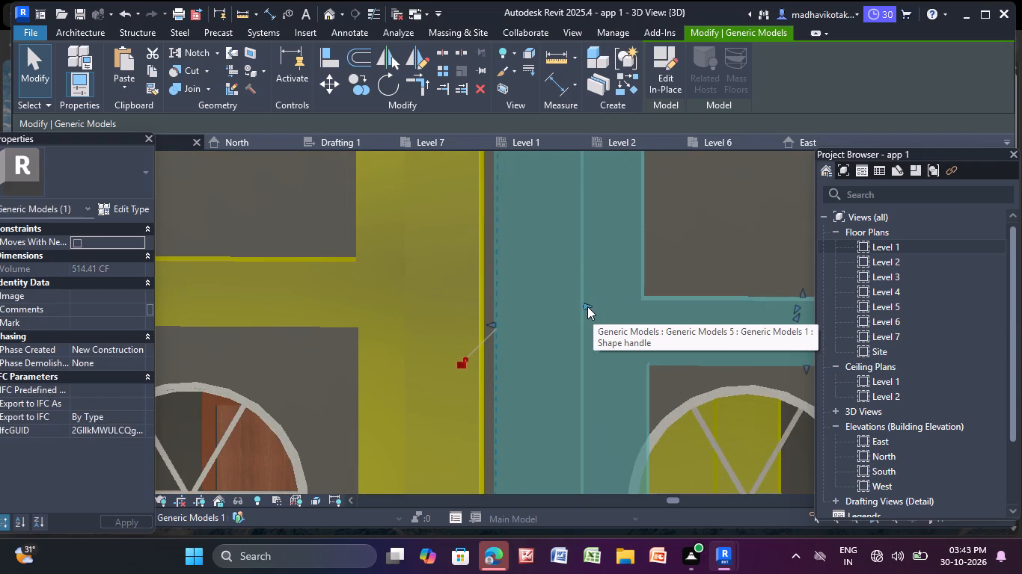
click(491, 325)
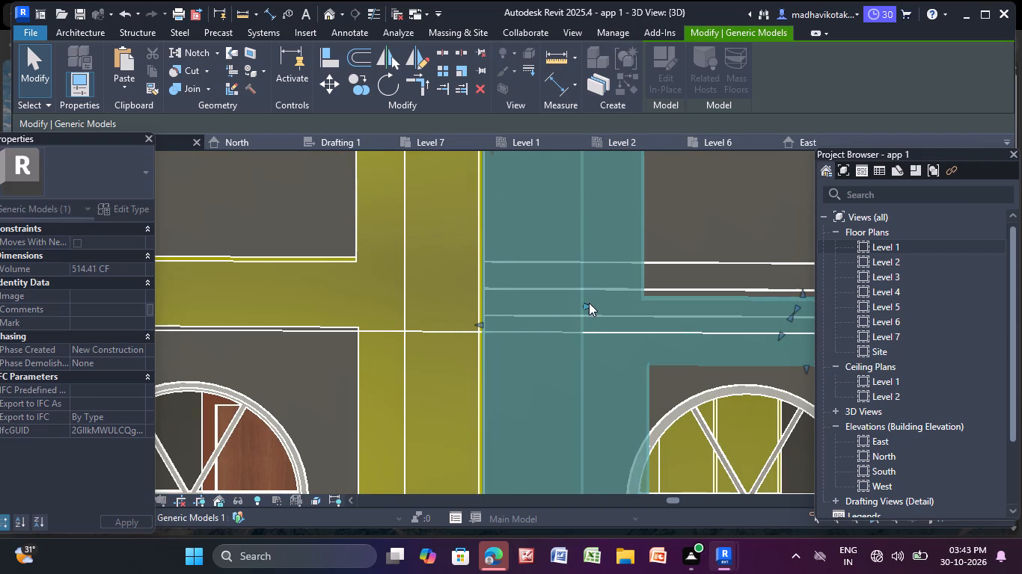
Shift the copied panel's inner vertical frame edge closer to the original panel, narrowing the outer border strip, and deselect the panel.
drag(586, 306, 563, 312)
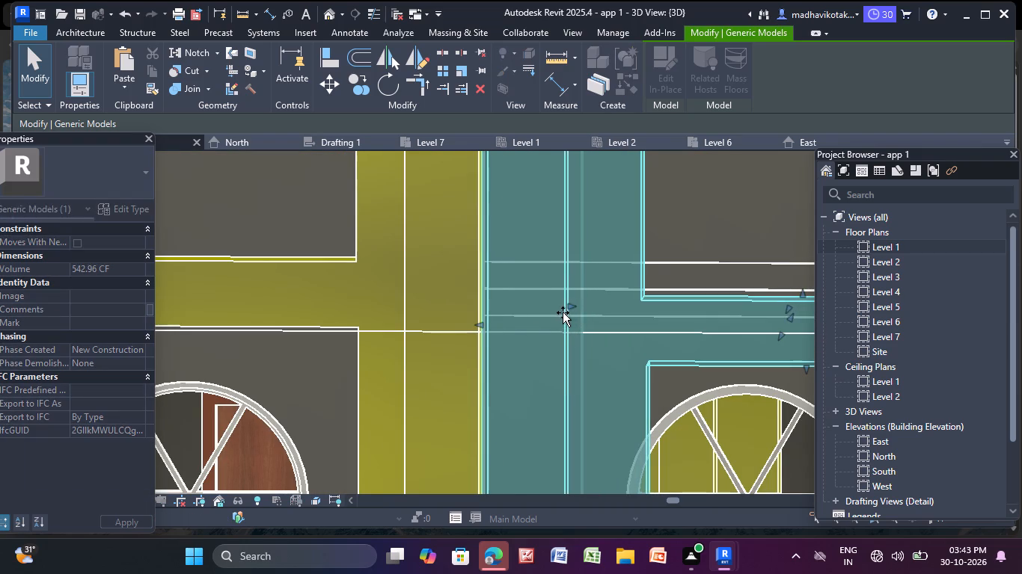
drag(563, 312, 552, 312)
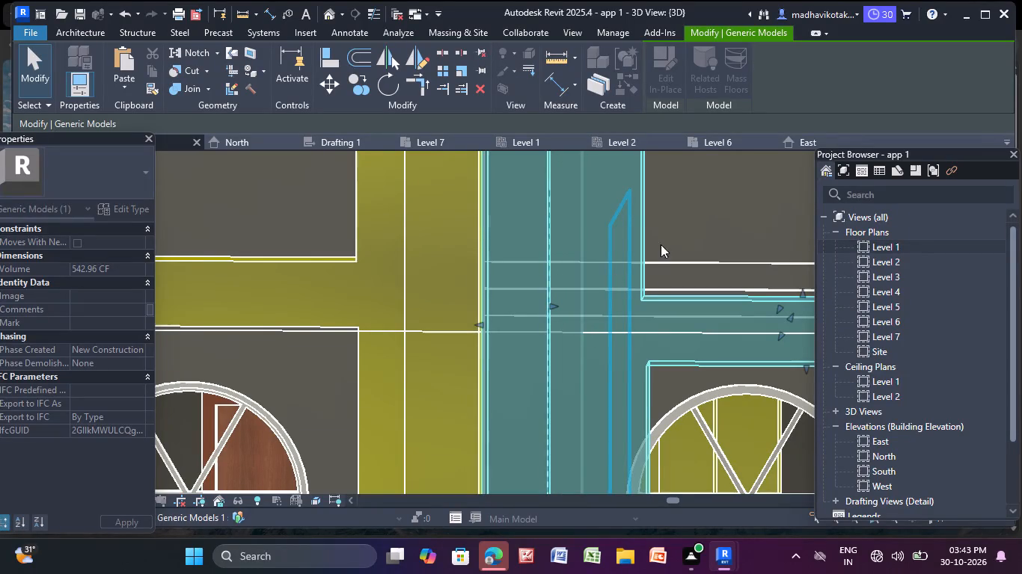
key(Escape)
Widen the third opening from the top of the copied panel toward the original panel, past the arched window's frame, and deselect.
scroll(670, 229, down, 5)
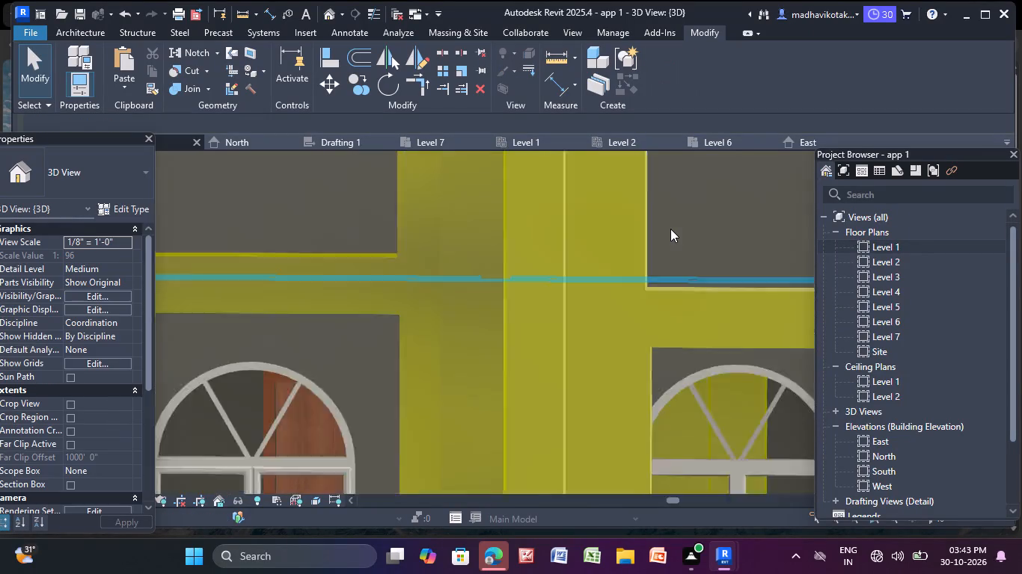
middle_drag(670, 229, 586, 379)
click(568, 359)
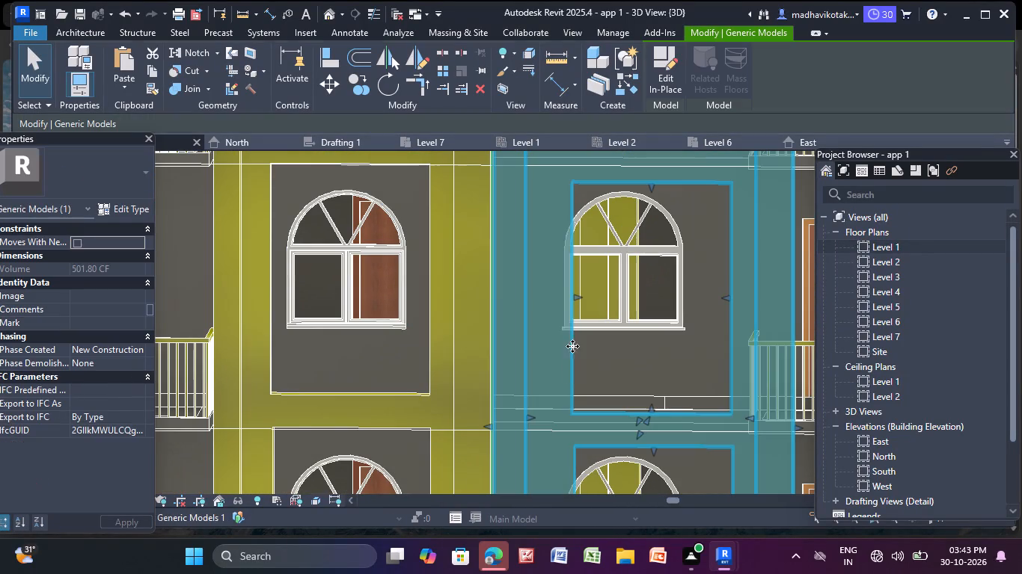
drag(574, 294, 557, 297)
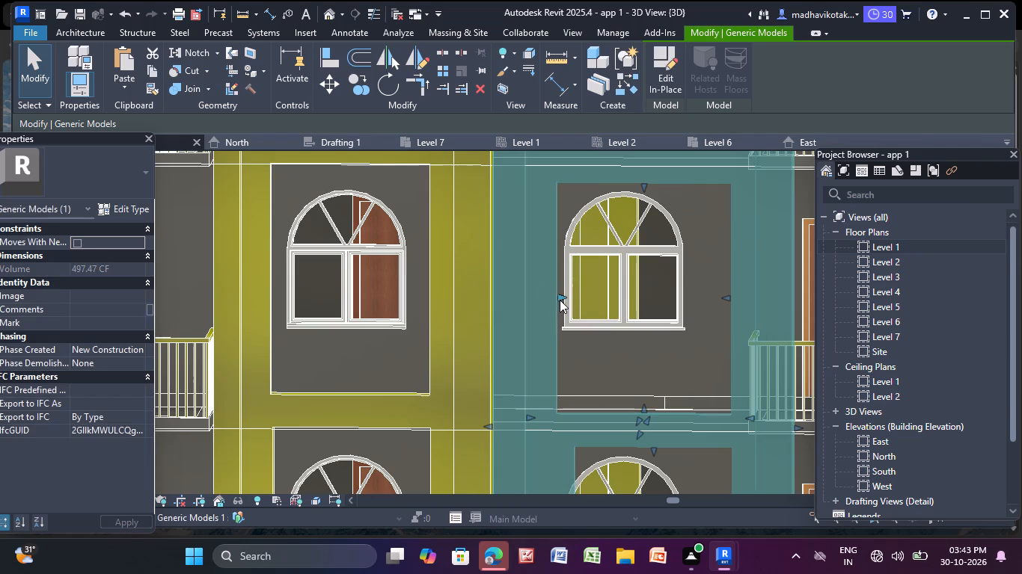
key(Escape)
Widen the second opening from the top of the copied panel toward the original panel, just past the arched window's frame.
scroll(585, 324, down, 5)
middle_drag(600, 301, 599, 398)
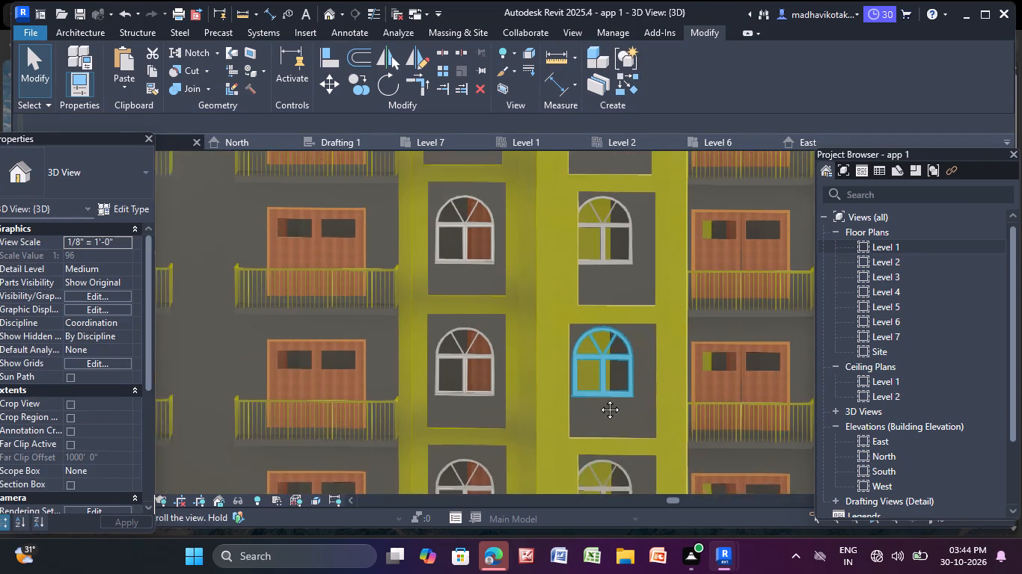
middle_drag(599, 398, 601, 412)
middle_drag(571, 272, 560, 364)
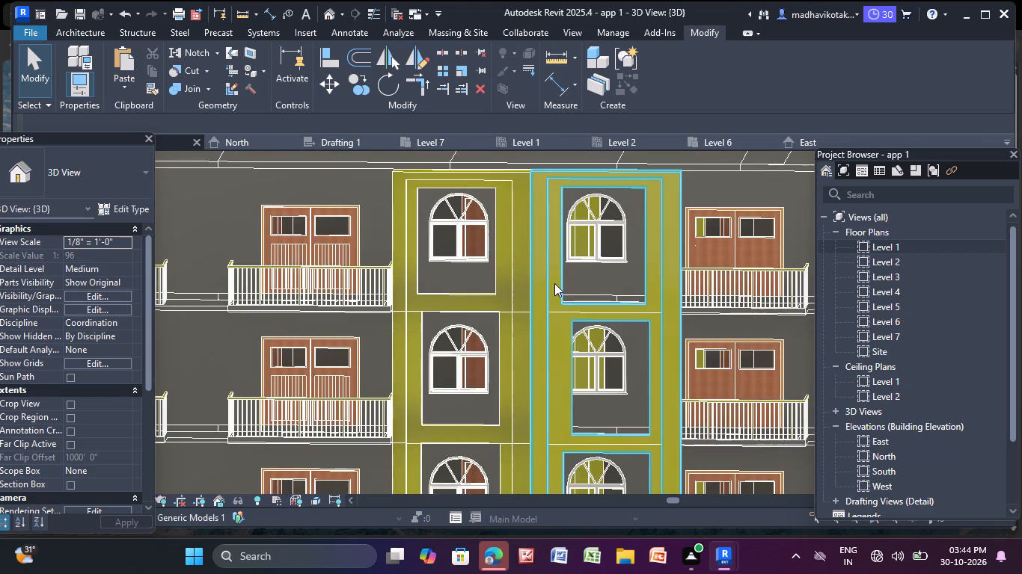
scroll(556, 283, up, 3)
click(563, 367)
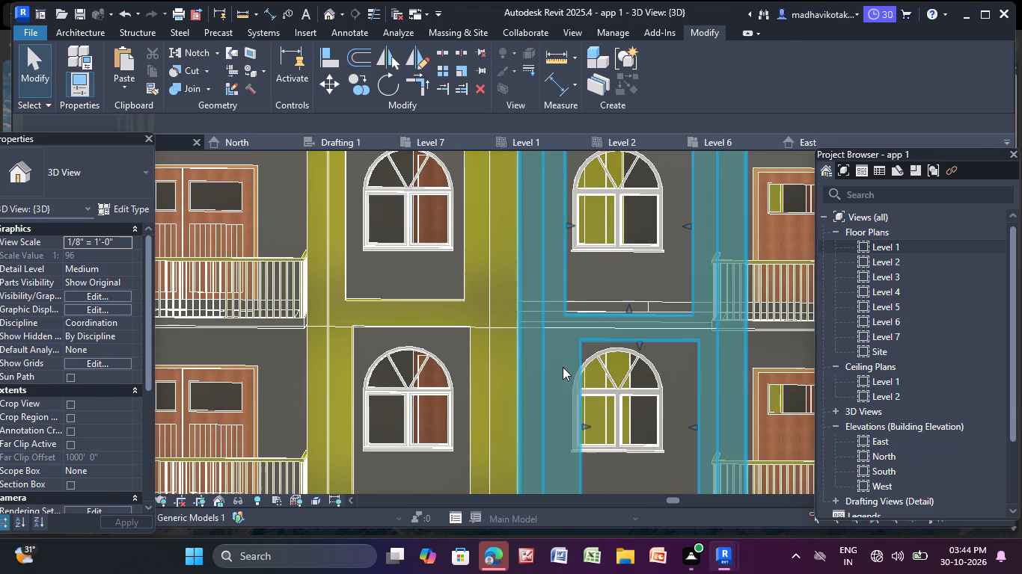
middle_drag(563, 367, 517, 182)
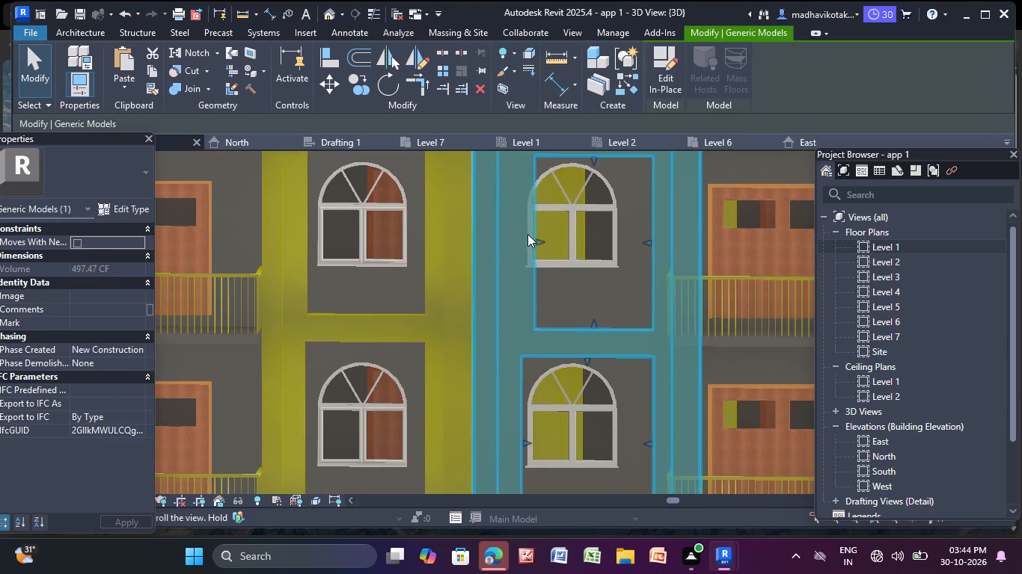
drag(539, 241, 521, 239)
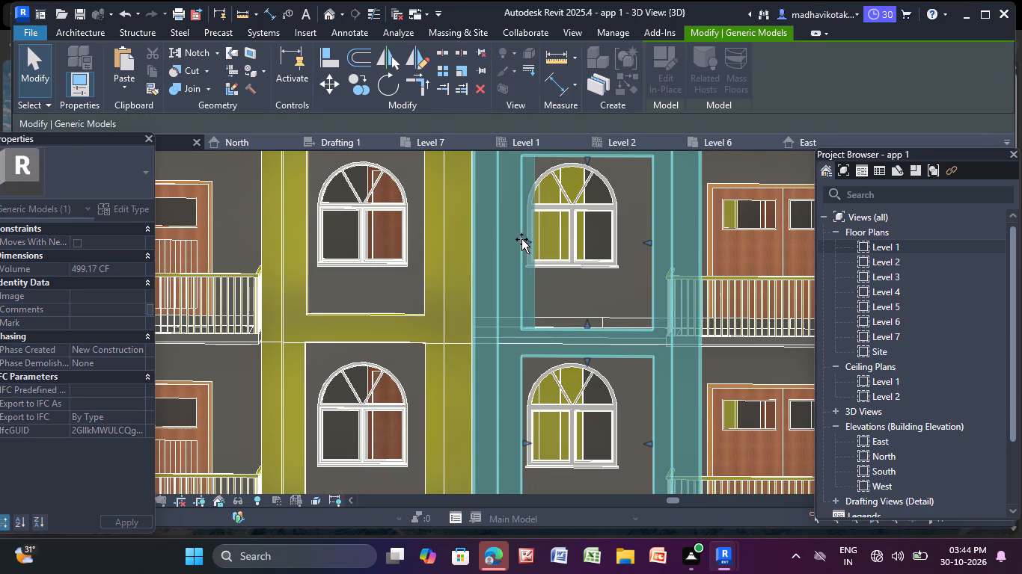
drag(521, 239, 518, 238)
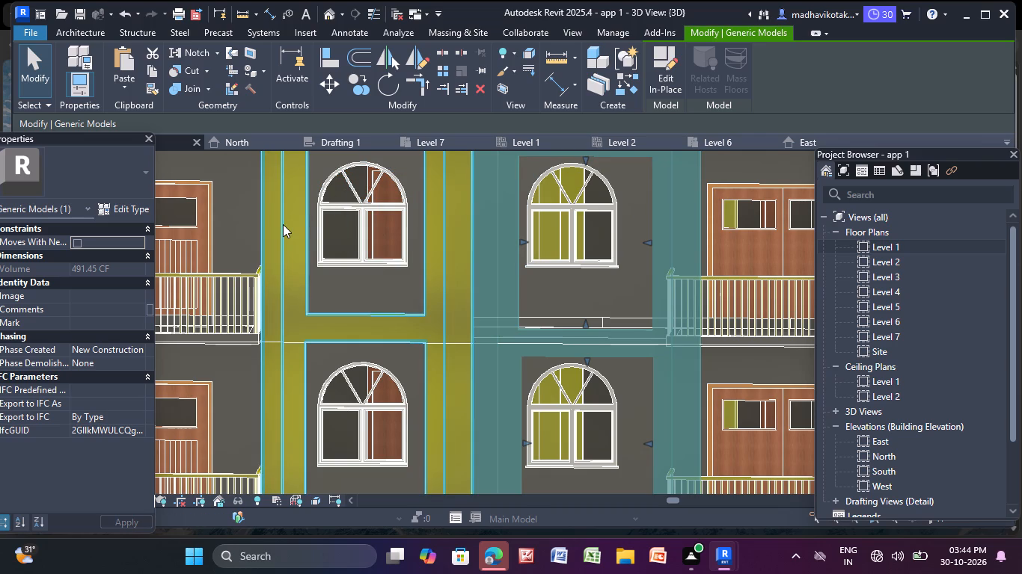
Raise the bottom edge of the copied panel's topmost opening and the top edge of its second opening to match the original panel's crossband.
scroll(279, 306, down, 2)
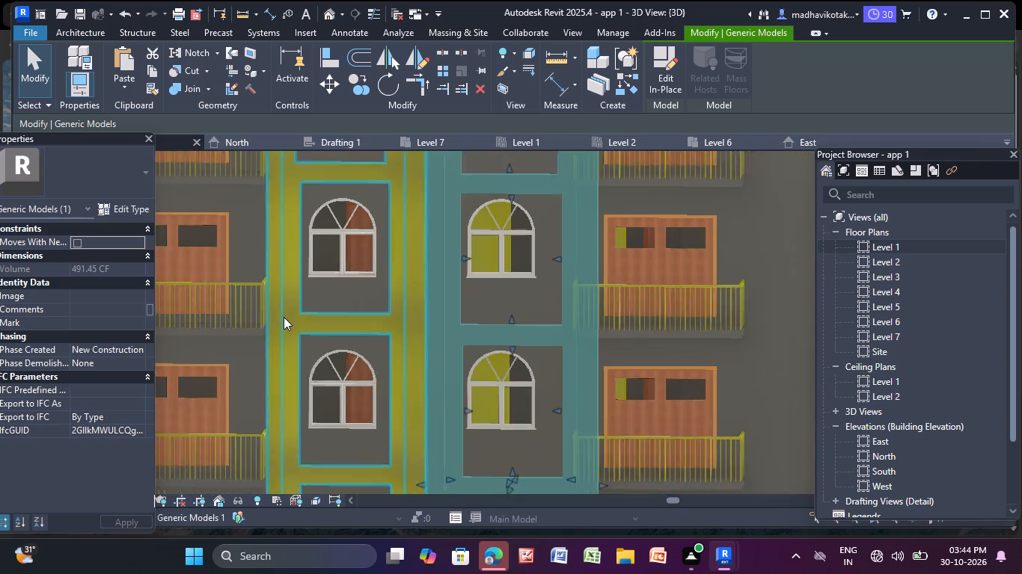
scroll(284, 317, down, 2)
middle_drag(308, 351, 406, 512)
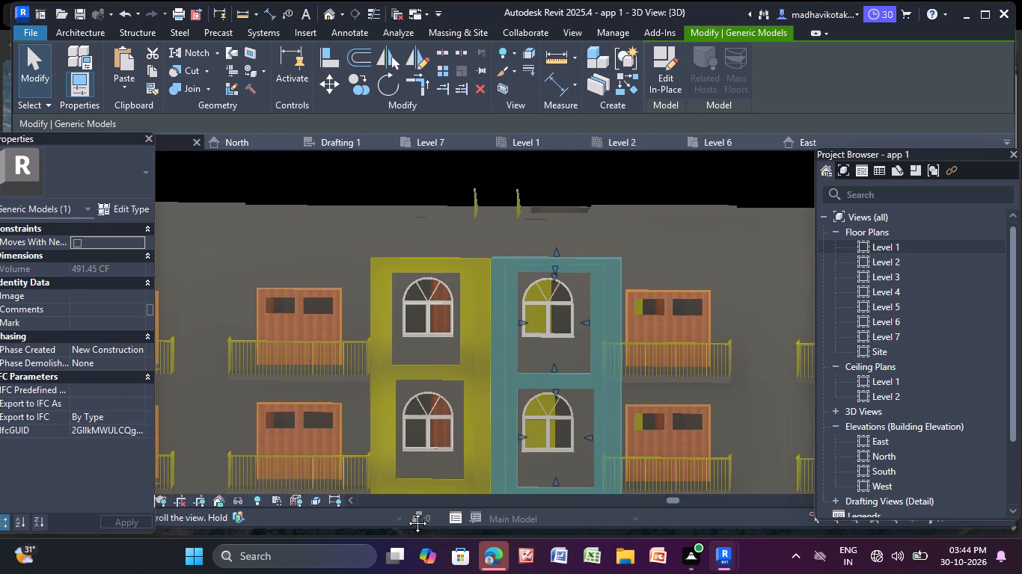
middle_drag(406, 512, 350, 454)
scroll(435, 385, up, 3)
middle_drag(449, 249, 426, 350)
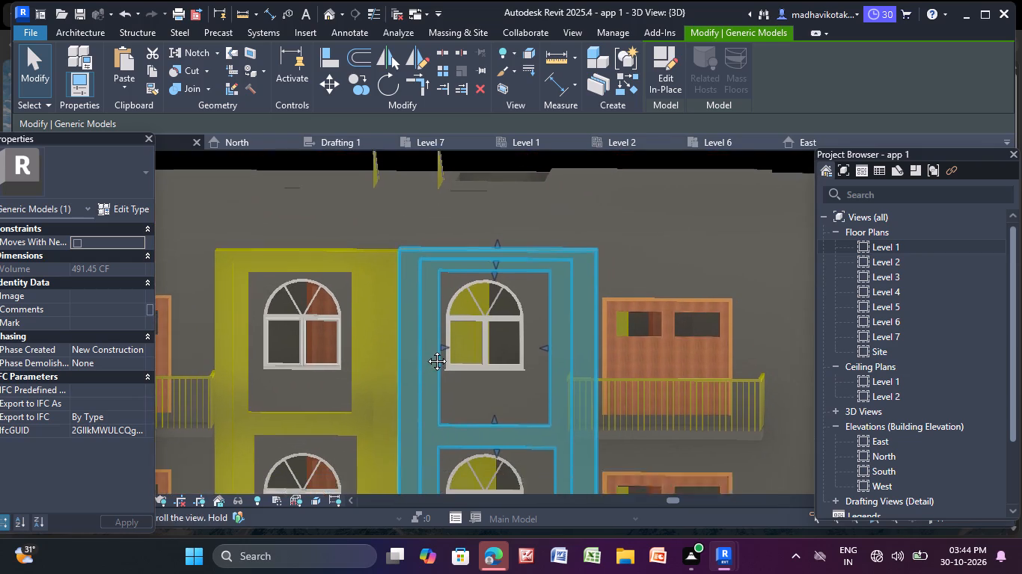
middle_drag(426, 350, 355, 173)
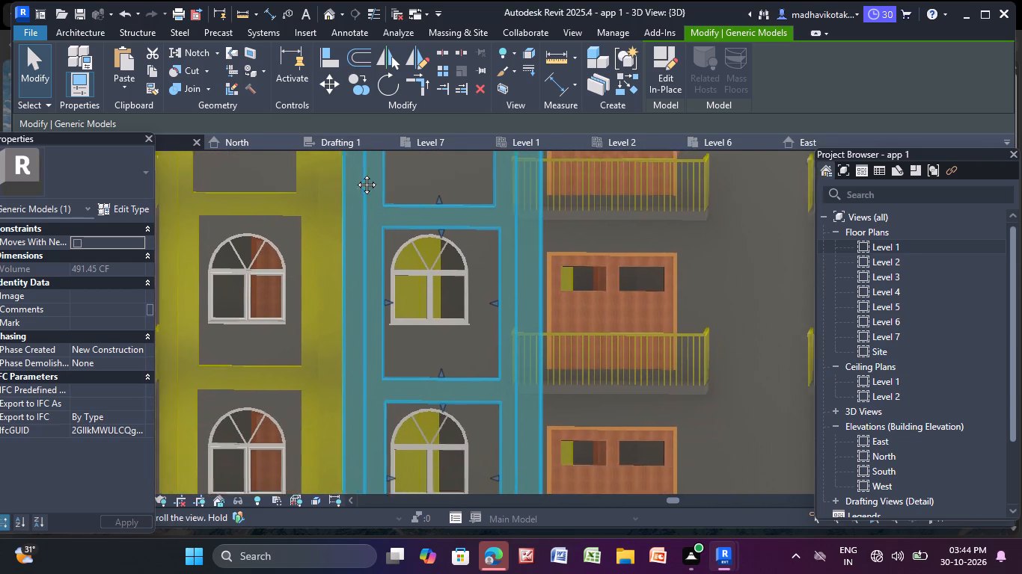
middle_drag(355, 173, 355, 170)
middle_drag(388, 253, 414, 398)
scroll(444, 358, up, 4)
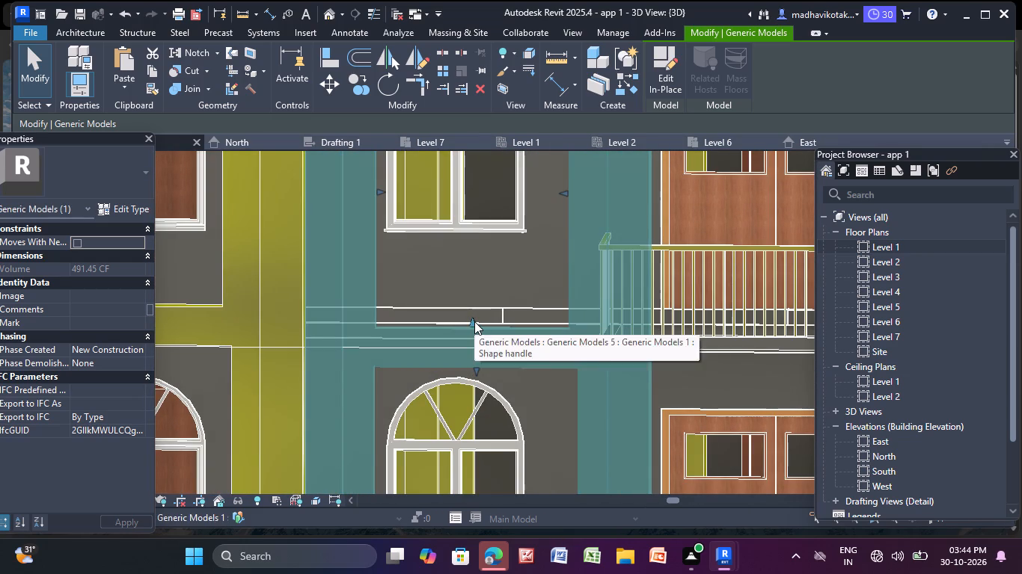
drag(472, 320, 476, 307)
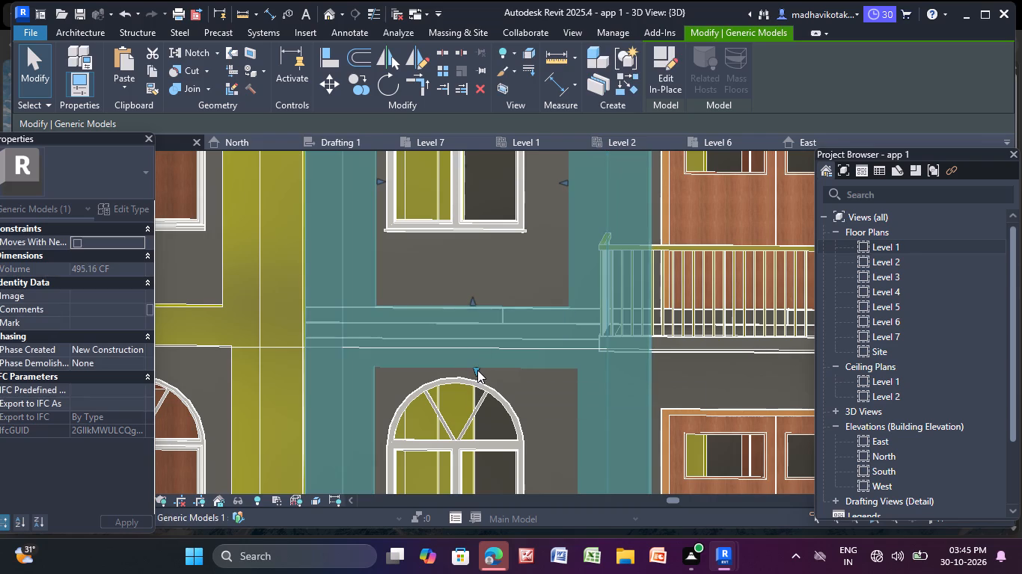
drag(475, 367, 482, 352)
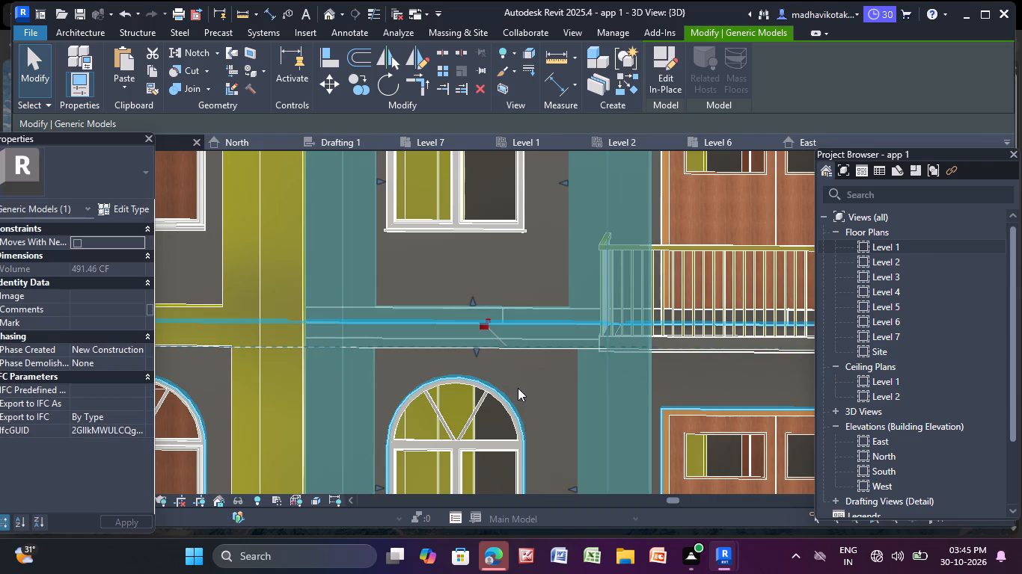
Raise the second opening's bottom edge and the third opening's top edge on the copied panel to line up with the original's crossband.
scroll(521, 386, down, 5)
middle_drag(522, 386, 516, 229)
scroll(481, 280, down, 3)
scroll(485, 315, up, 4)
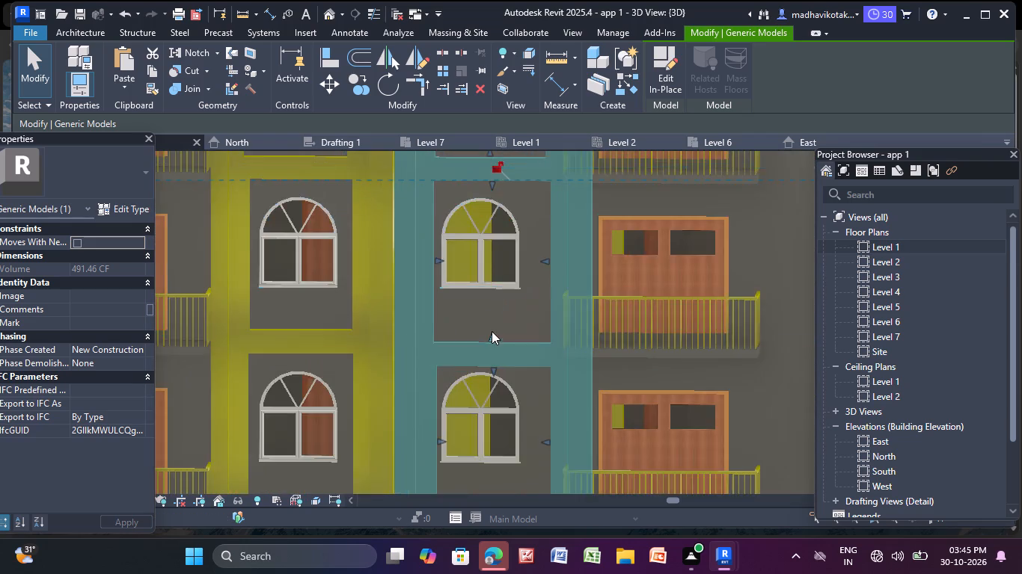
scroll(492, 331, up, 4)
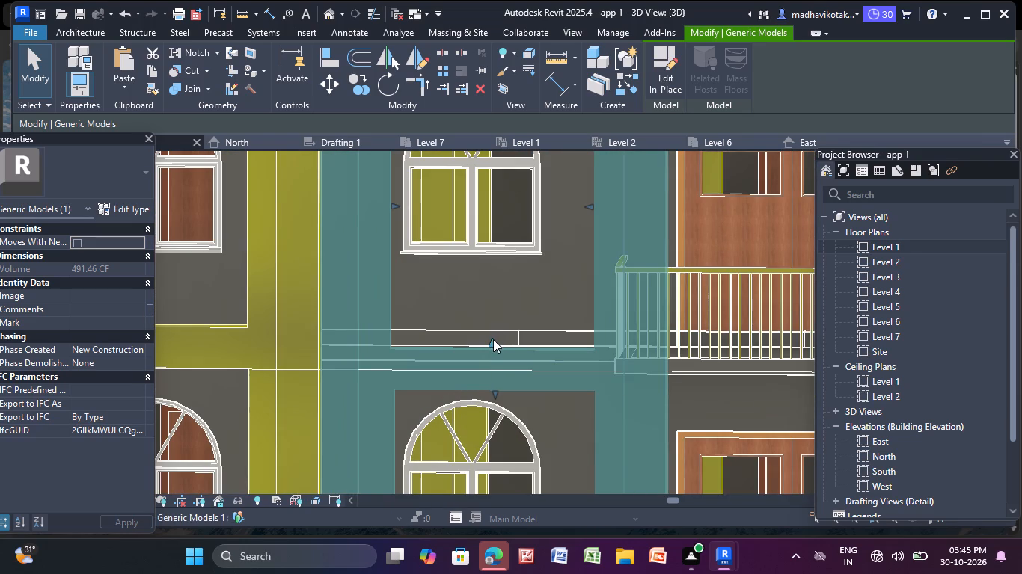
drag(493, 340, 494, 330)
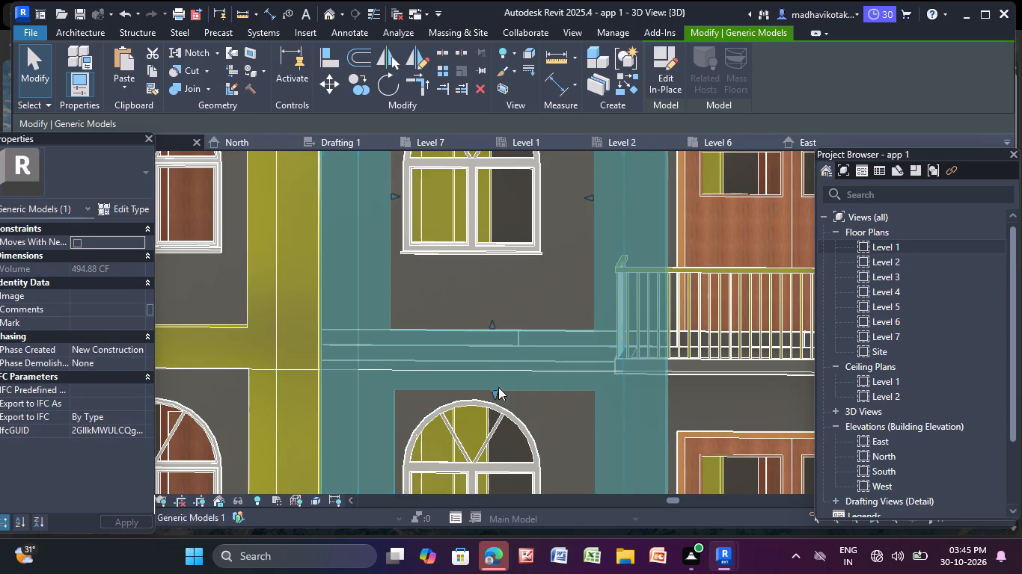
drag(495, 392, 499, 374)
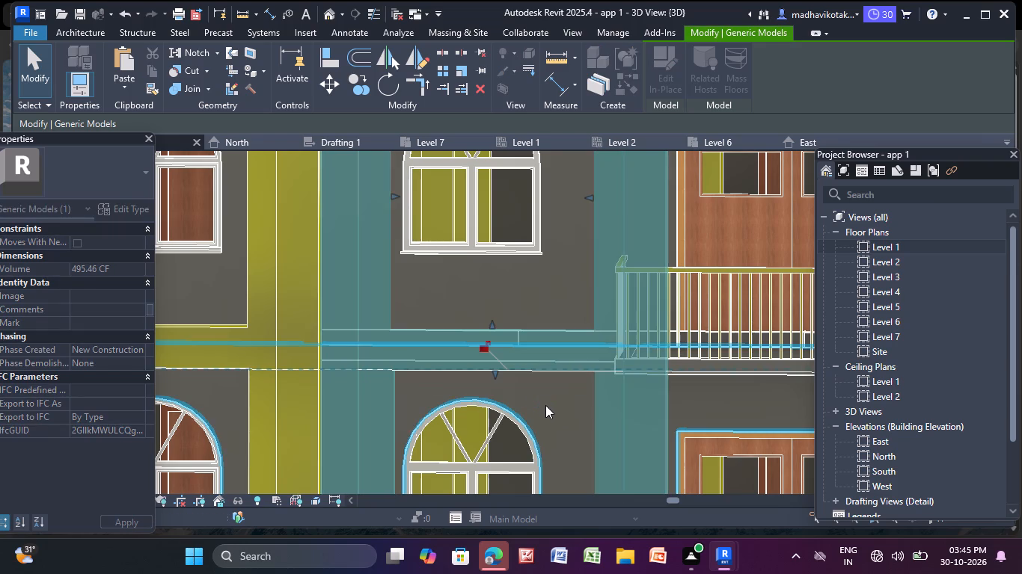
Move the copied panel's far inner frame edge toward the windows and its outer edge to the end of the balcony railing, and deselect.
scroll(545, 405, down, 4)
middle_drag(595, 392, 492, 178)
scroll(492, 178, down, 1)
scroll(530, 324, up, 5)
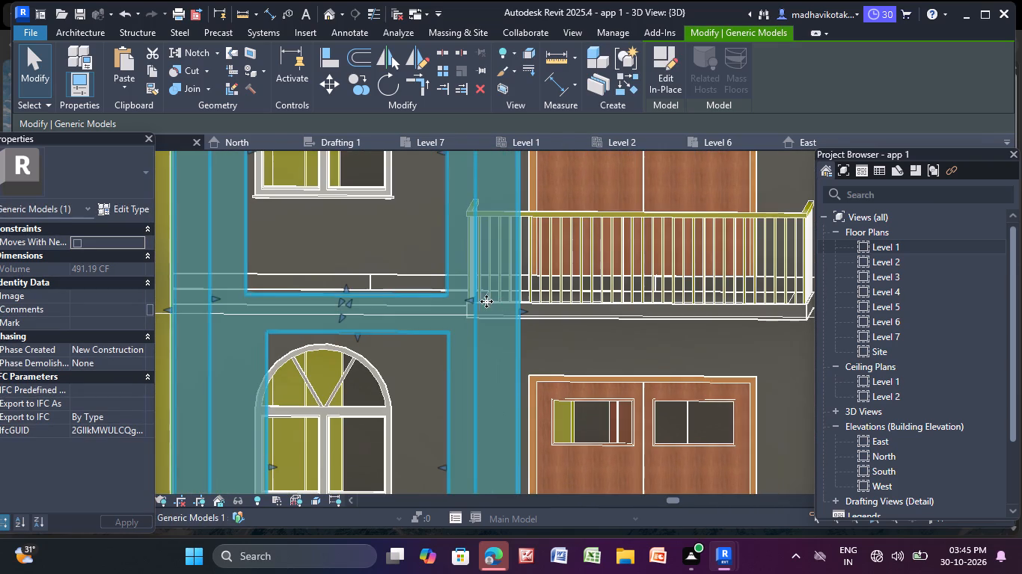
drag(468, 300, 436, 304)
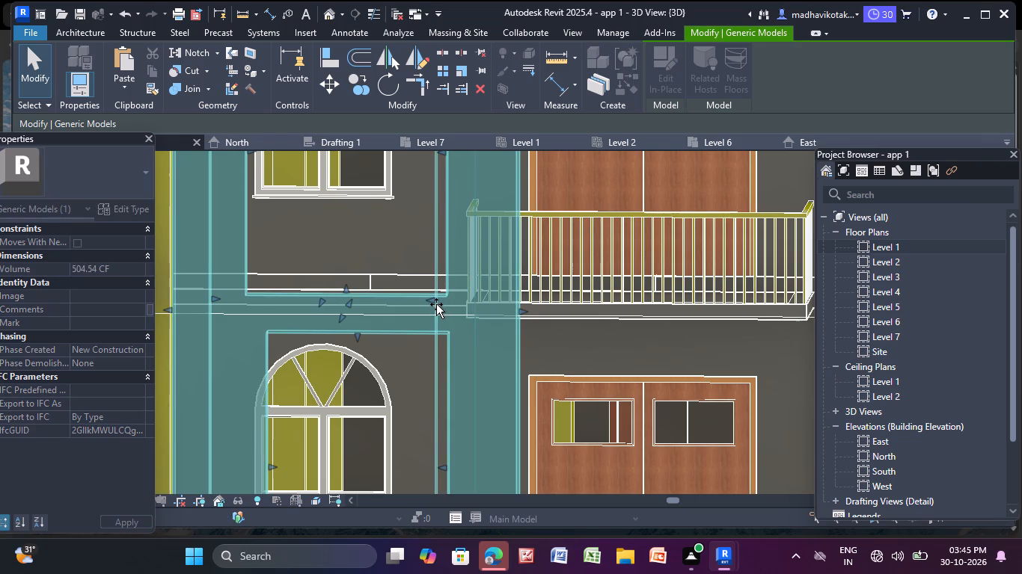
drag(436, 304, 429, 303)
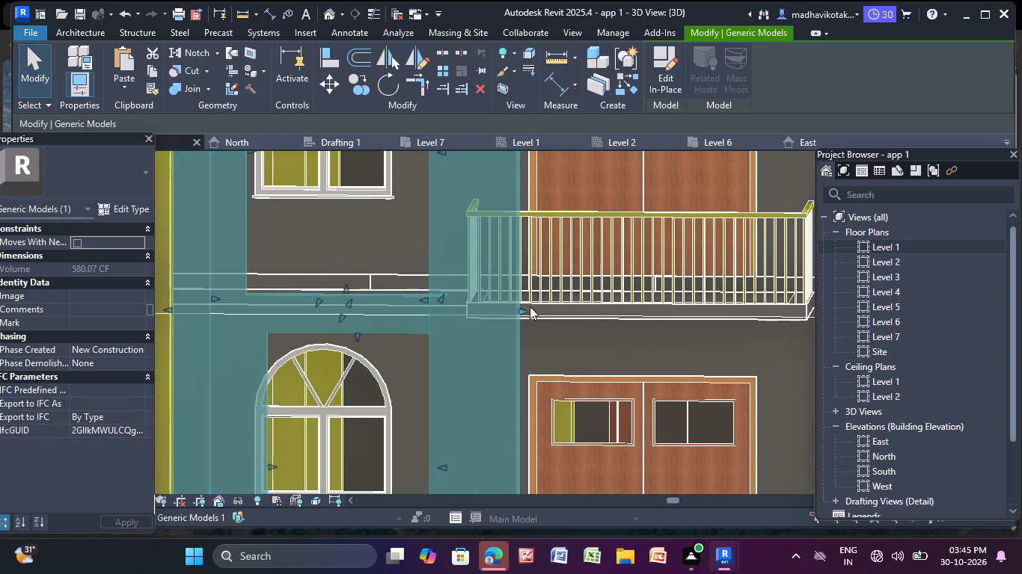
drag(521, 309, 461, 311)
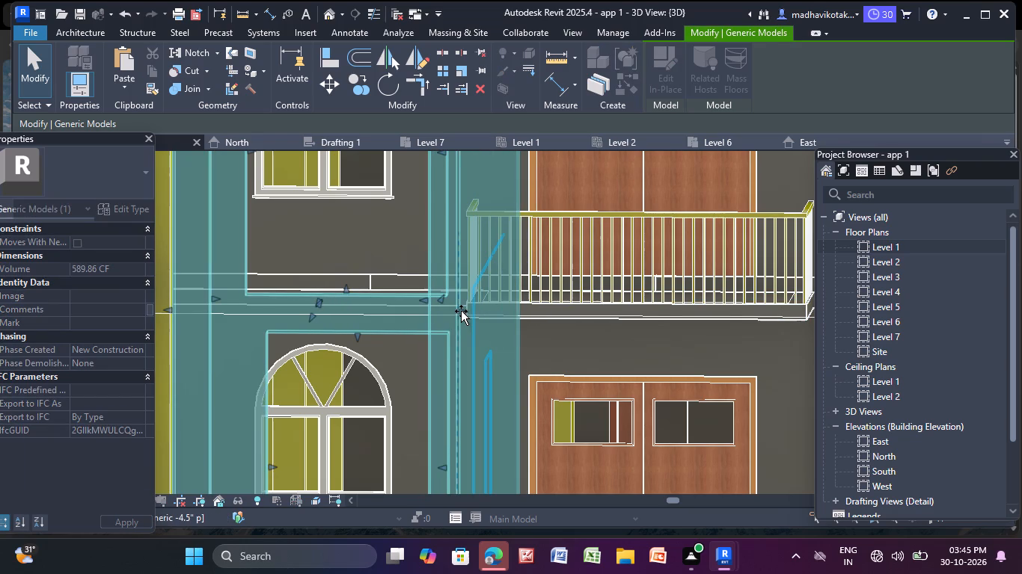
drag(461, 311, 465, 313)
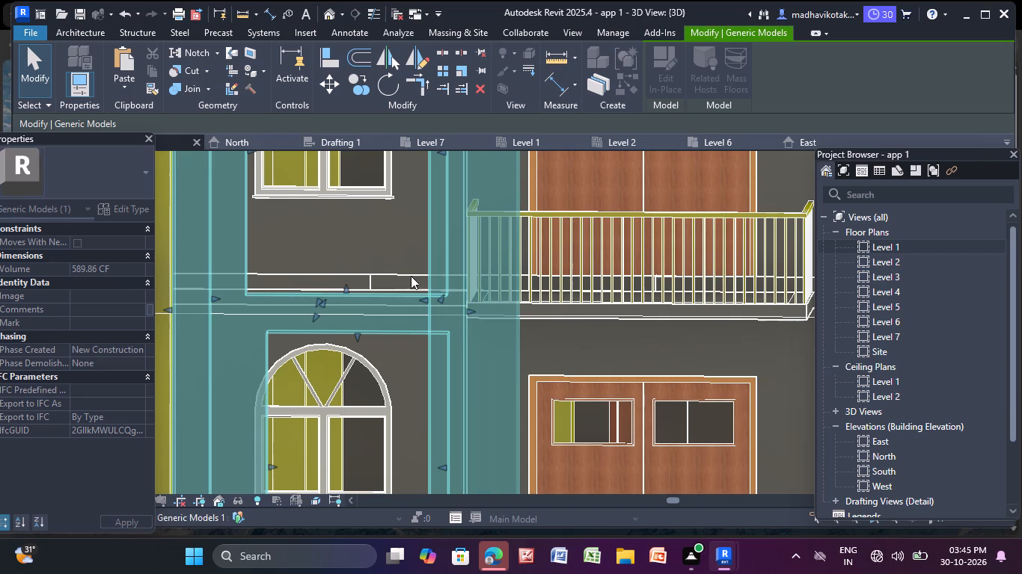
click(364, 247)
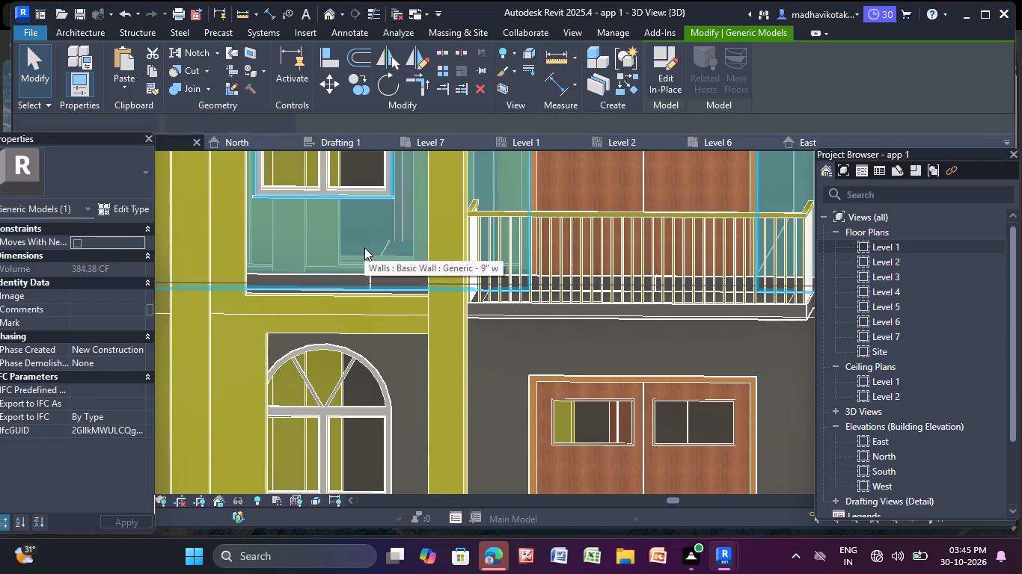
scroll(370, 250, down, 4)
key(Escape)
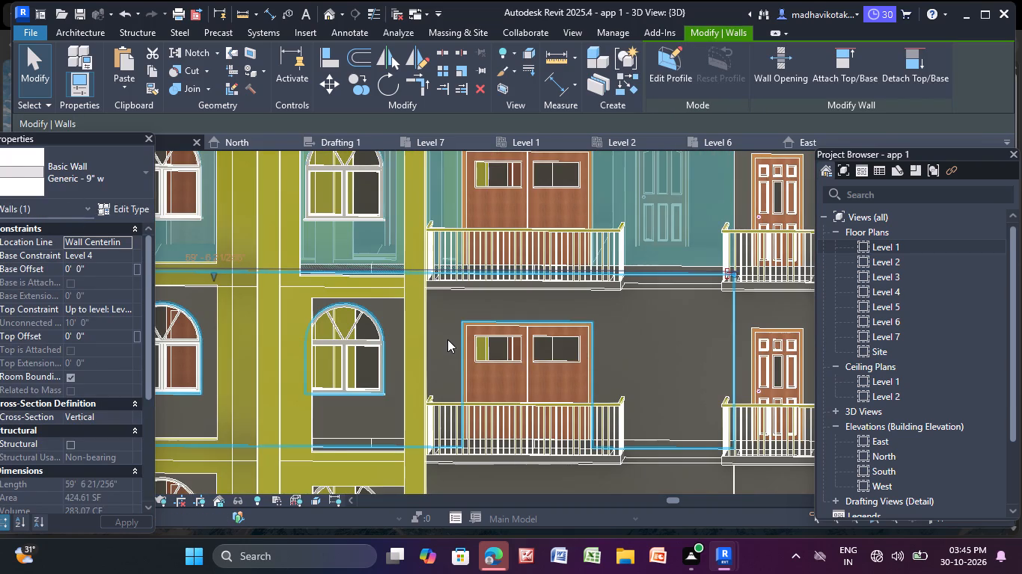
scroll(437, 339, down, 3)
key(Escape)
Select the copied panel from the building's side and try to pull its lower frame edge and base toward the facade wall.
middle_drag(437, 341, 440, 359)
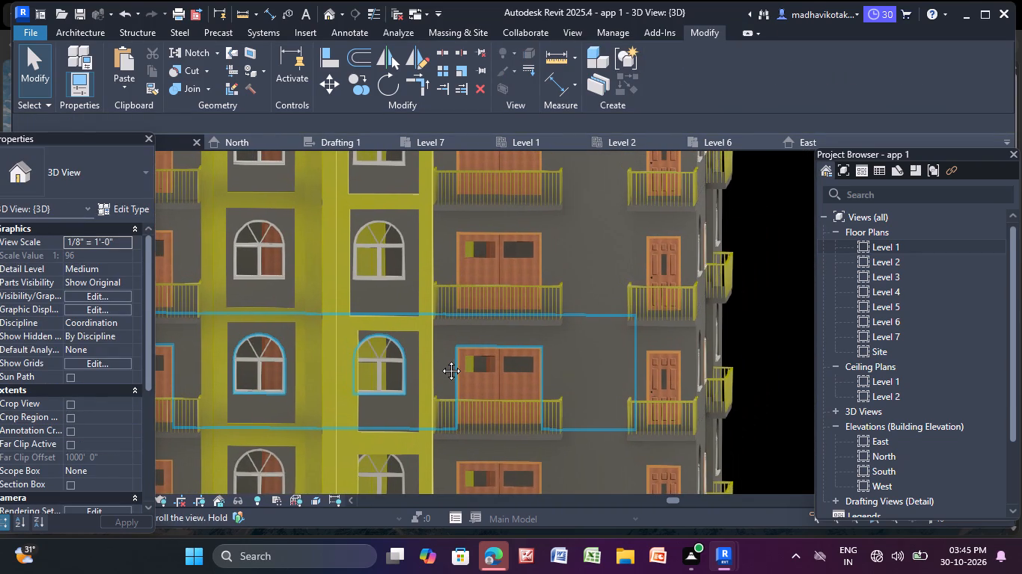
middle_drag(440, 359, 451, 386)
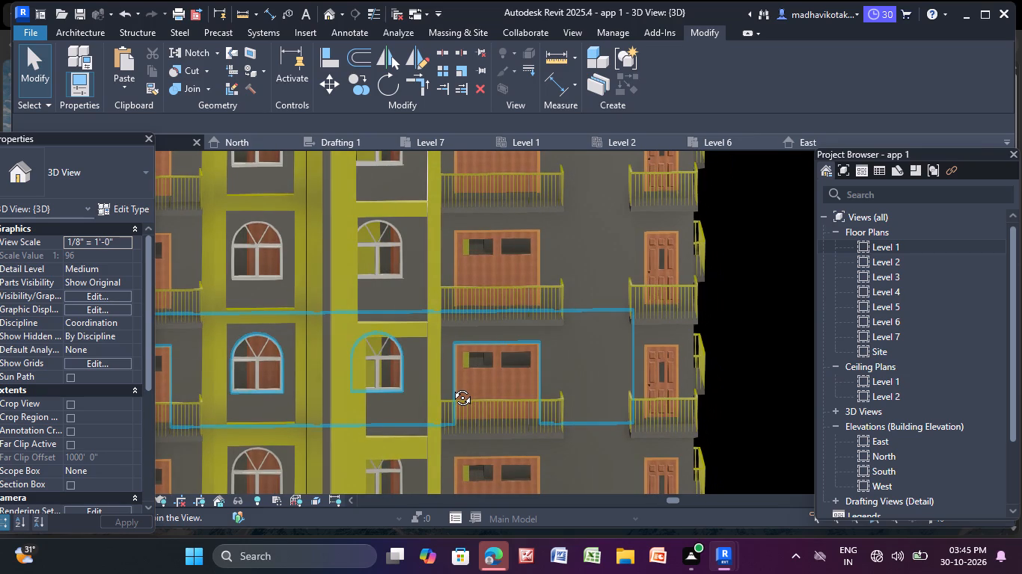
middle_drag(451, 386, 612, 383)
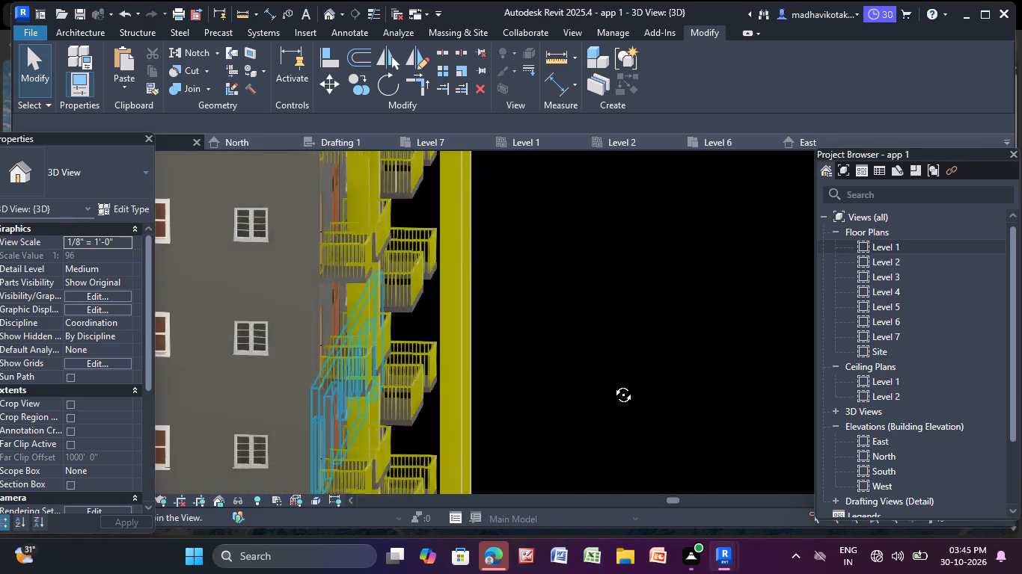
middle_drag(612, 383, 596, 382)
scroll(596, 382, up, 1)
scroll(596, 382, down, 2)
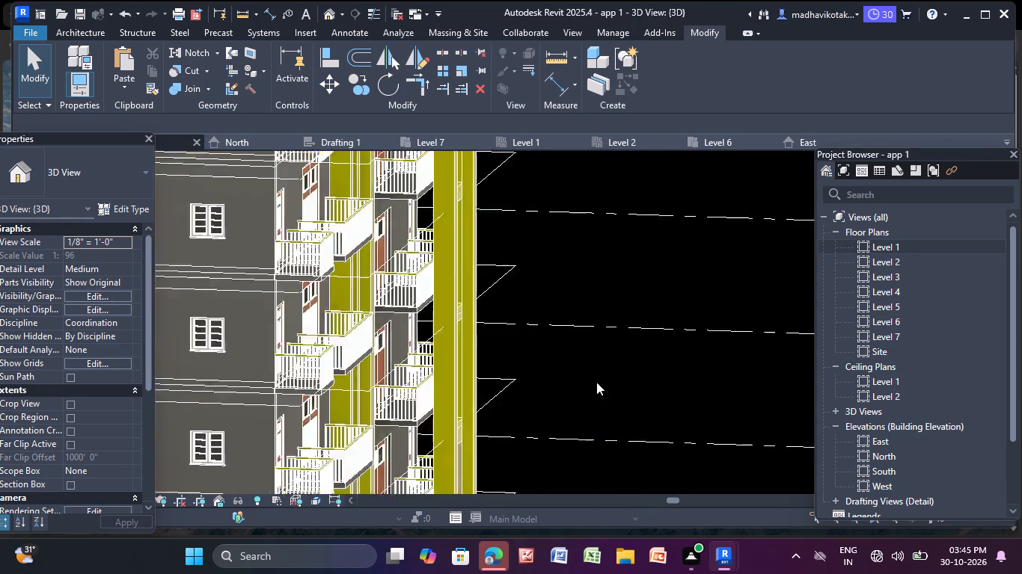
scroll(596, 382, down, 2)
middle_drag(596, 382, 617, 223)
click(512, 395)
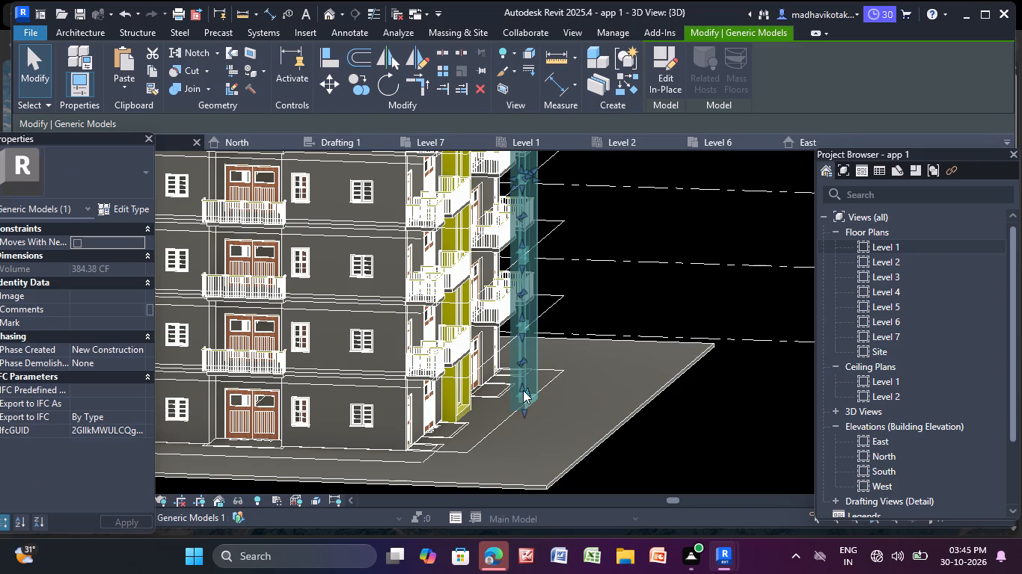
drag(523, 390, 465, 383)
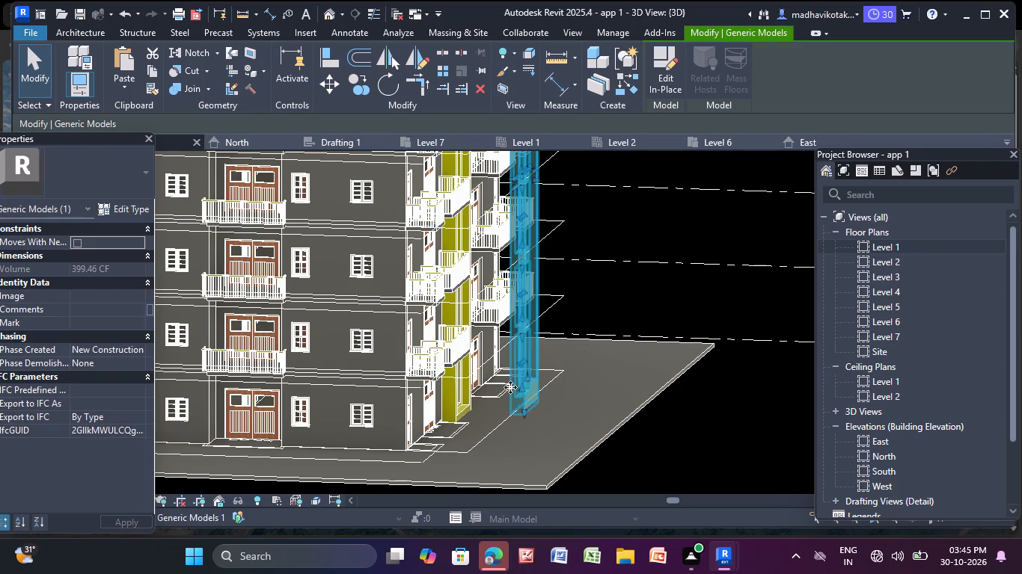
scroll(528, 419, up, 10)
scroll(507, 332, up, 4)
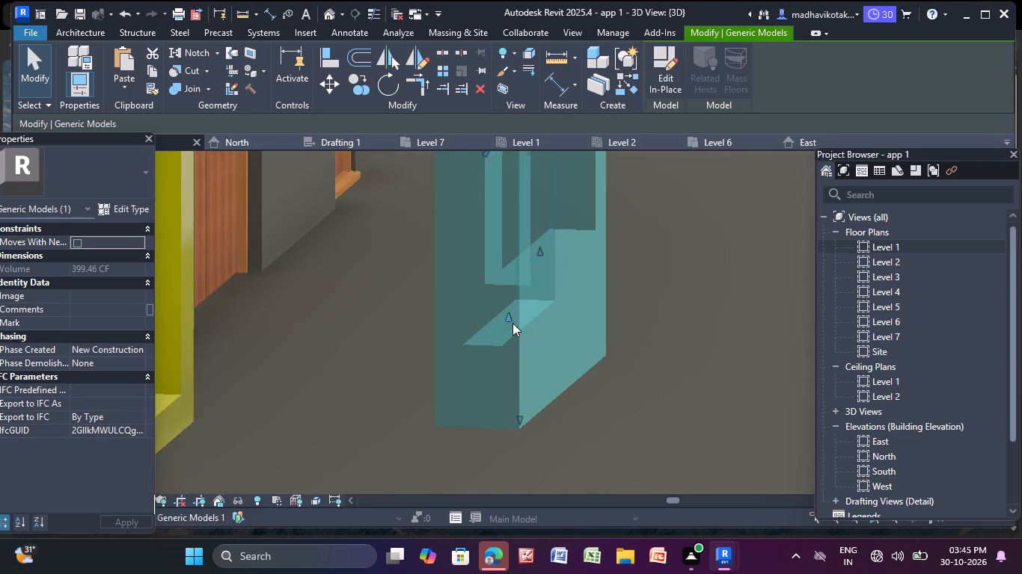
drag(521, 432, 429, 414)
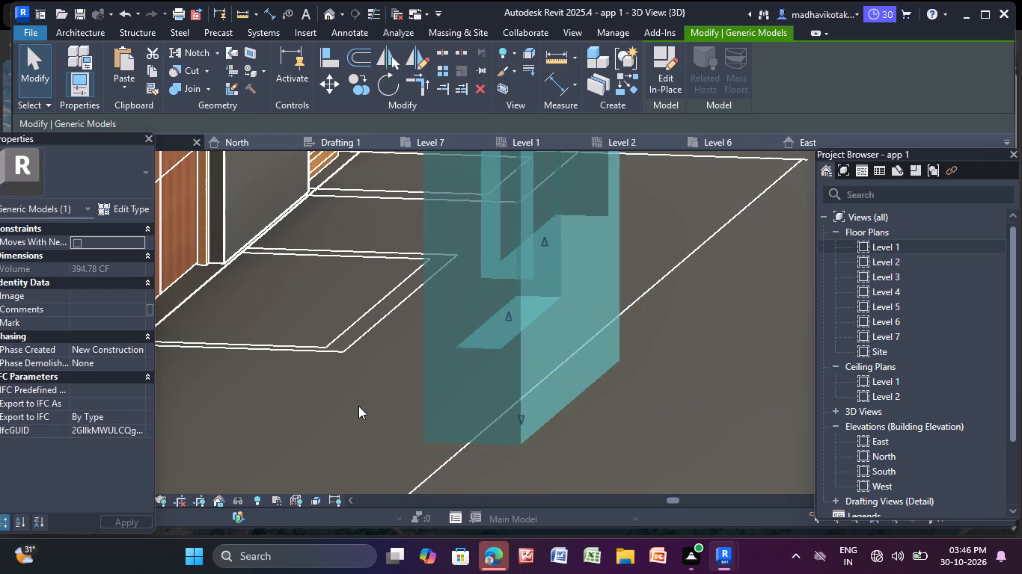
Try again from a steeper viewpoint to pull the copied panel's lower frame edge toward the building, and deselect.
scroll(358, 406, up, 1)
middle_drag(355, 405, 430, 432)
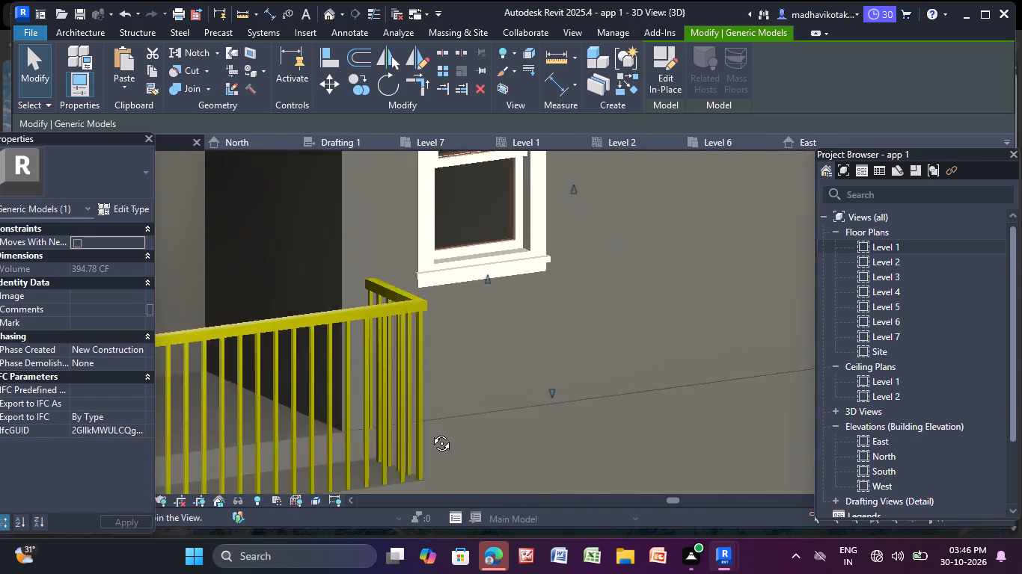
middle_drag(430, 432, 391, 450)
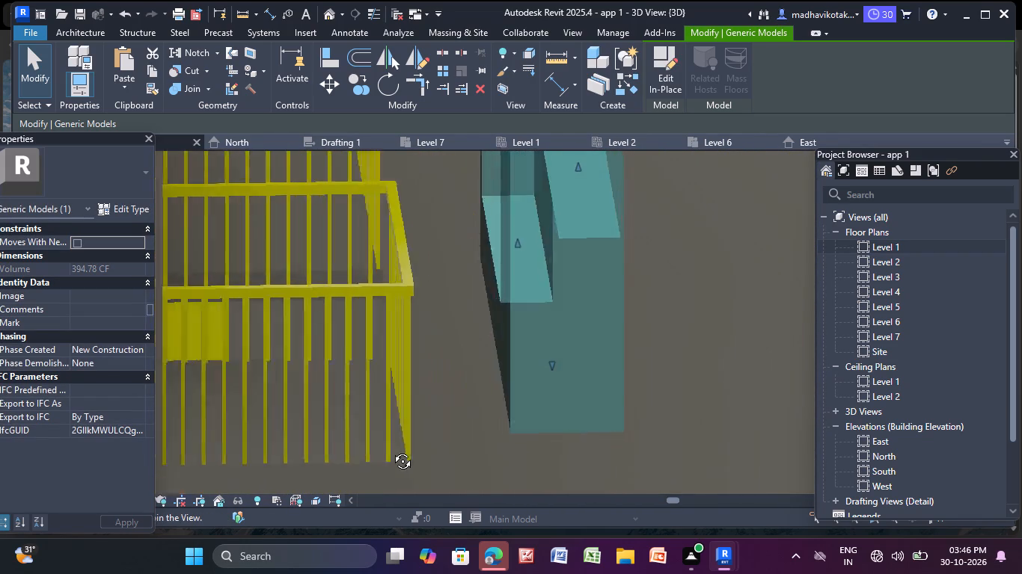
middle_drag(391, 450, 382, 457)
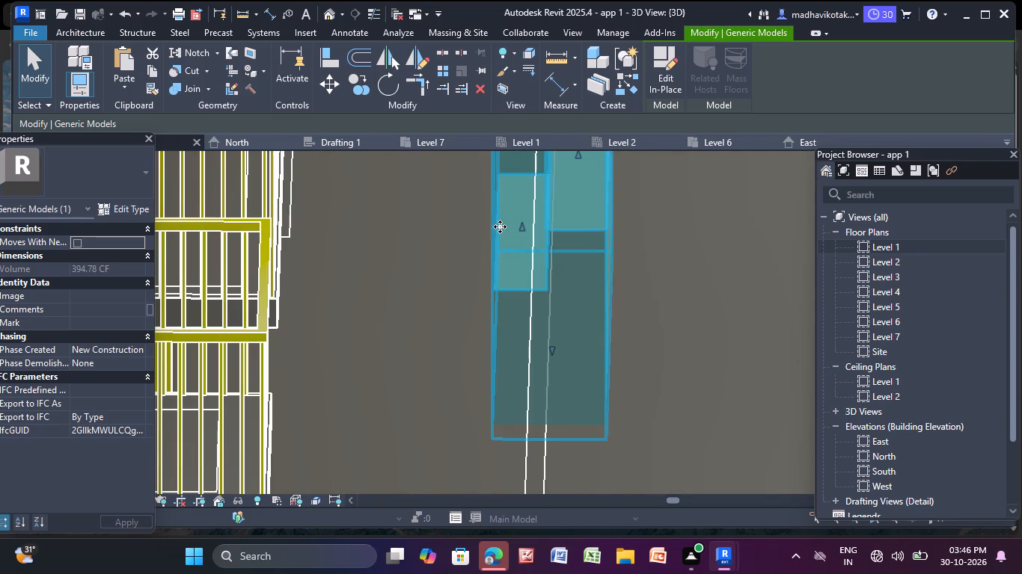
drag(521, 226, 415, 225)
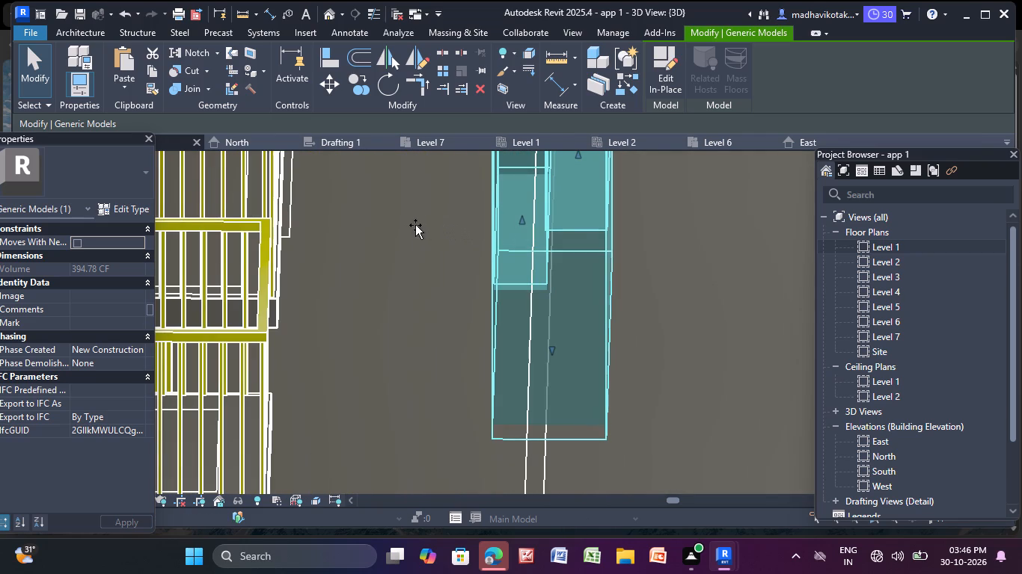
drag(415, 225, 382, 218)
scroll(421, 260, down, 5)
scroll(615, 319, down, 4)
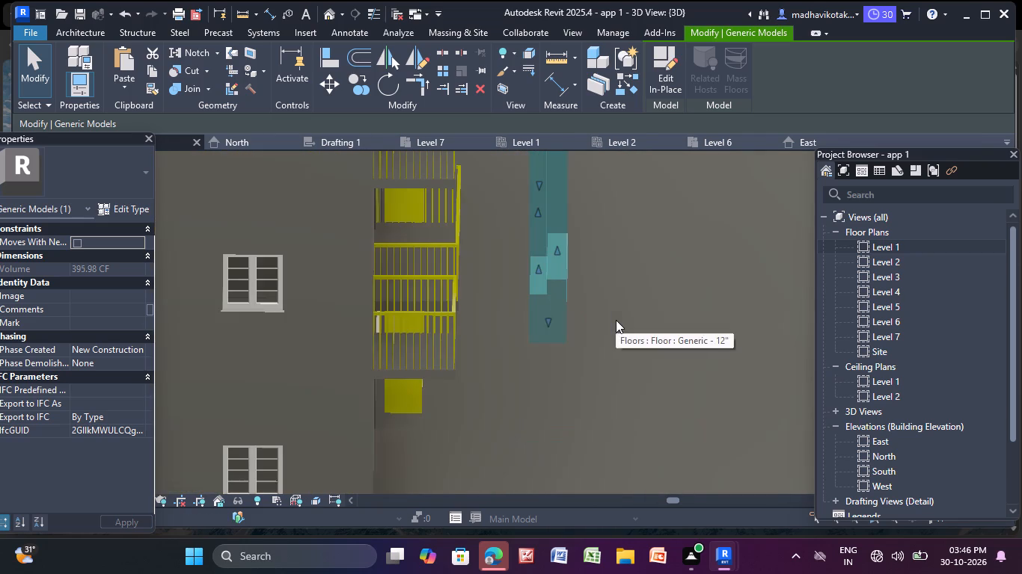
key(Escape)
key(Escape)
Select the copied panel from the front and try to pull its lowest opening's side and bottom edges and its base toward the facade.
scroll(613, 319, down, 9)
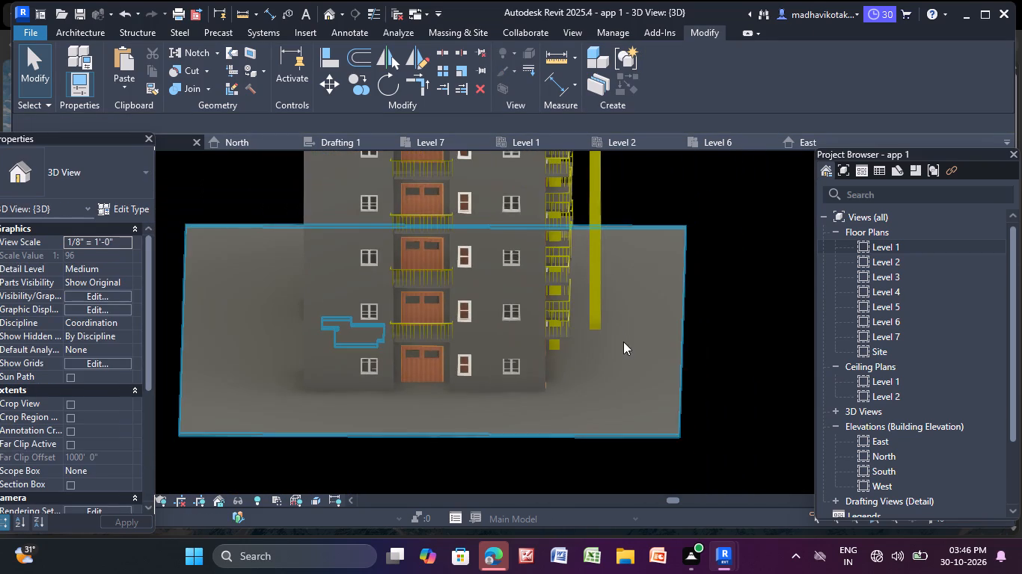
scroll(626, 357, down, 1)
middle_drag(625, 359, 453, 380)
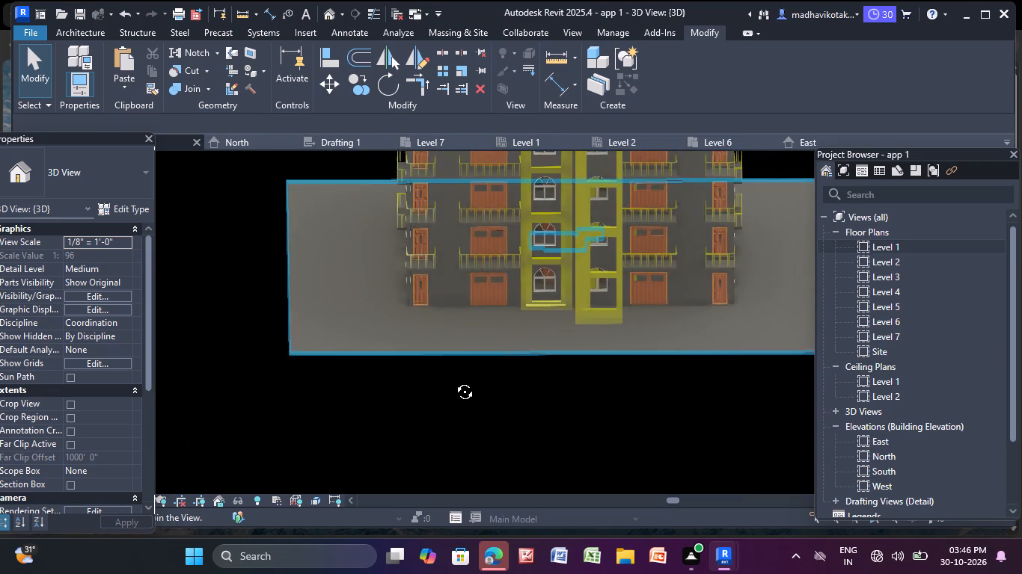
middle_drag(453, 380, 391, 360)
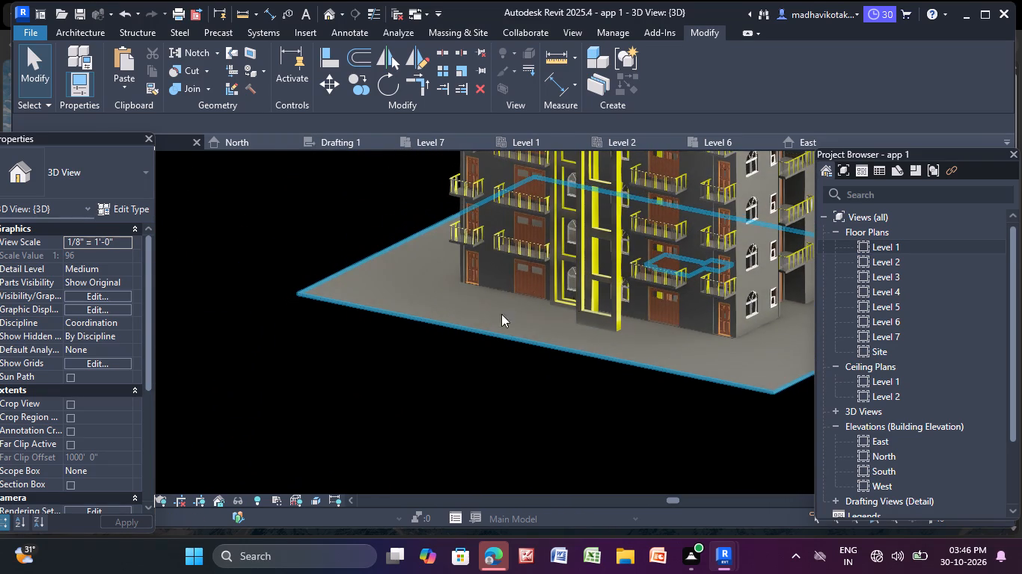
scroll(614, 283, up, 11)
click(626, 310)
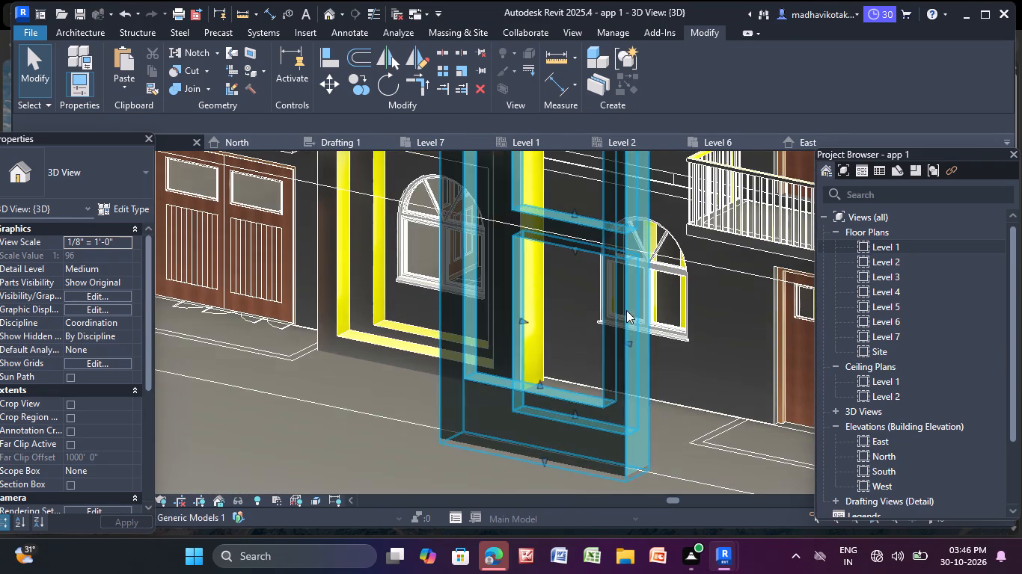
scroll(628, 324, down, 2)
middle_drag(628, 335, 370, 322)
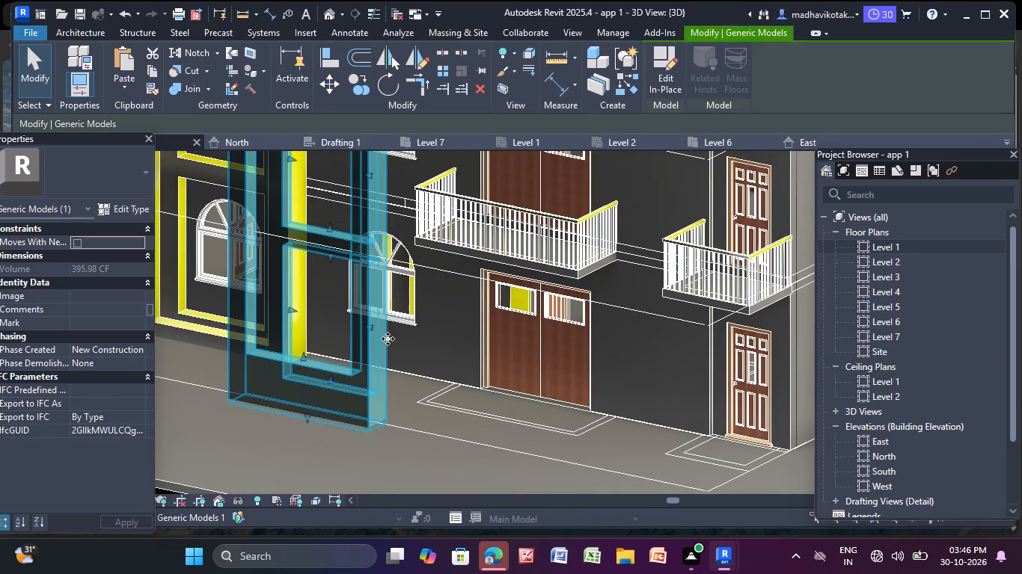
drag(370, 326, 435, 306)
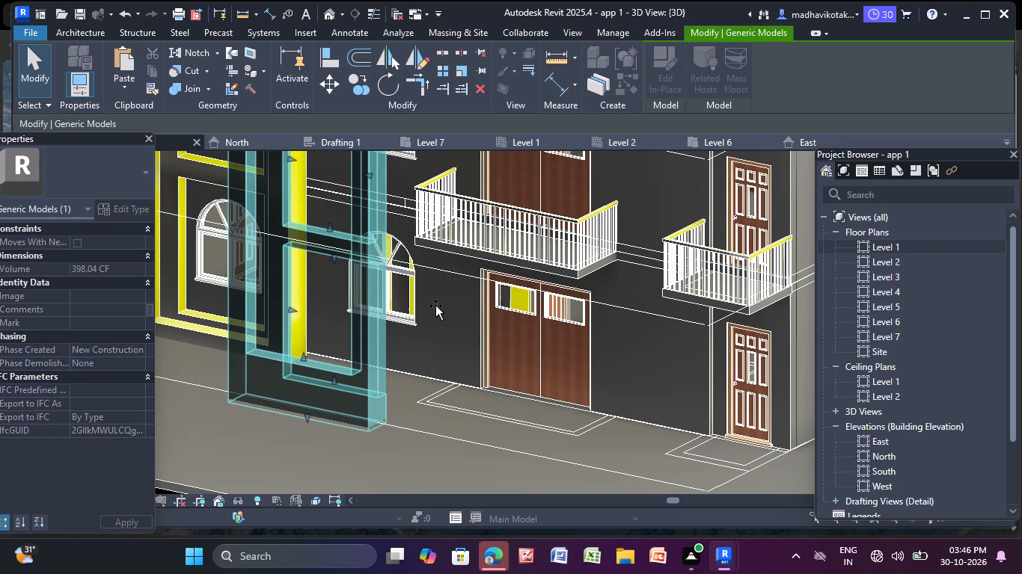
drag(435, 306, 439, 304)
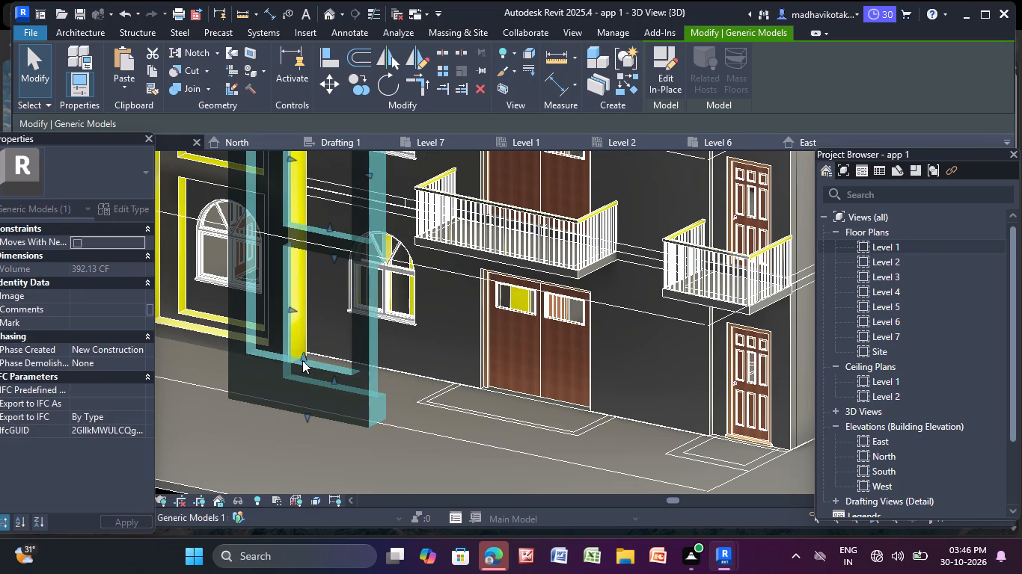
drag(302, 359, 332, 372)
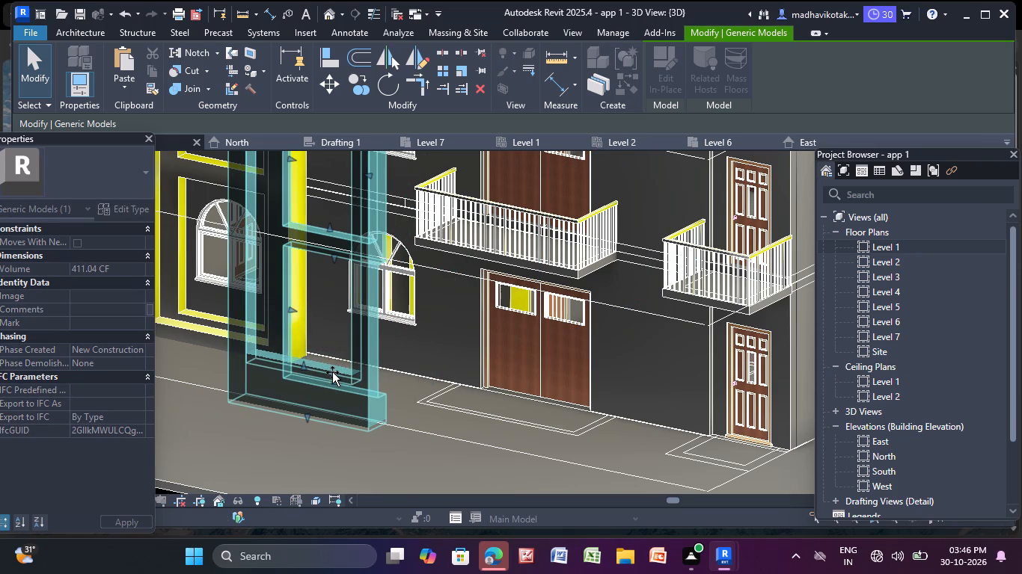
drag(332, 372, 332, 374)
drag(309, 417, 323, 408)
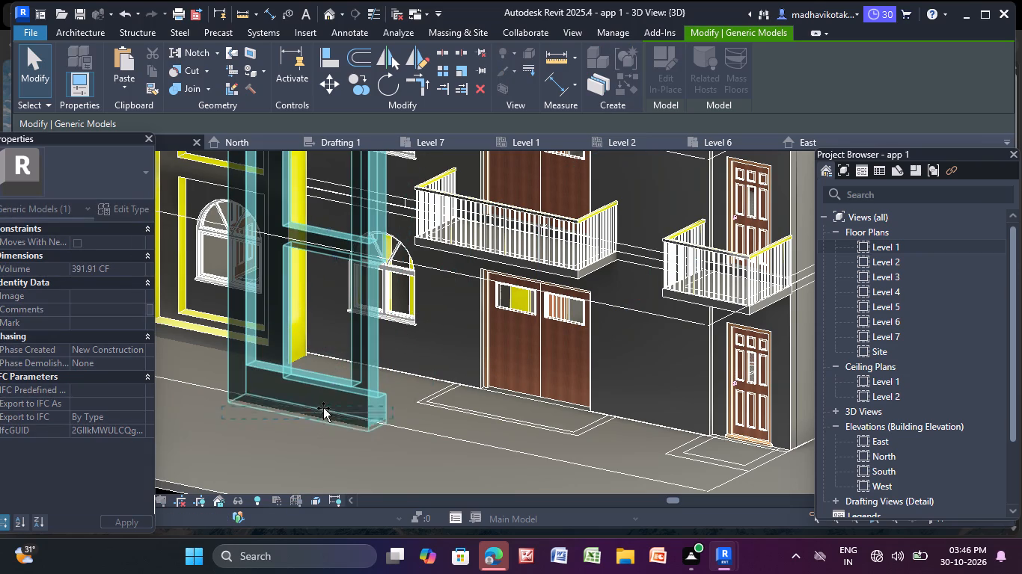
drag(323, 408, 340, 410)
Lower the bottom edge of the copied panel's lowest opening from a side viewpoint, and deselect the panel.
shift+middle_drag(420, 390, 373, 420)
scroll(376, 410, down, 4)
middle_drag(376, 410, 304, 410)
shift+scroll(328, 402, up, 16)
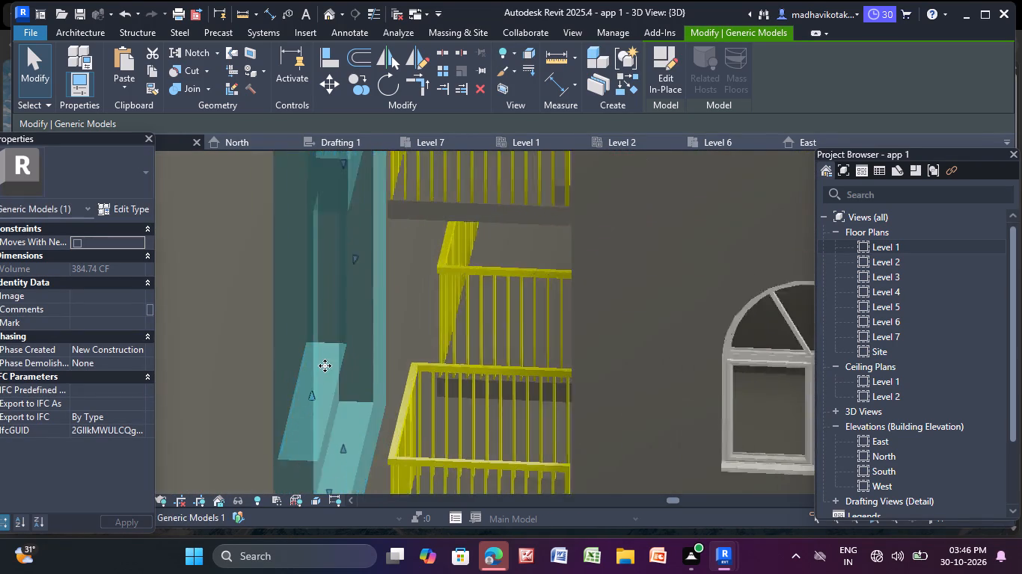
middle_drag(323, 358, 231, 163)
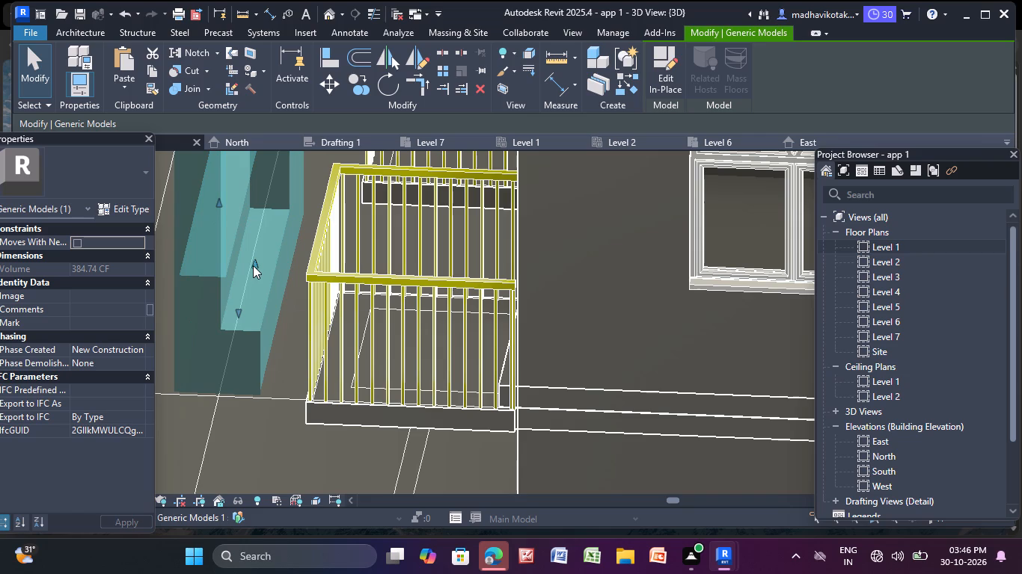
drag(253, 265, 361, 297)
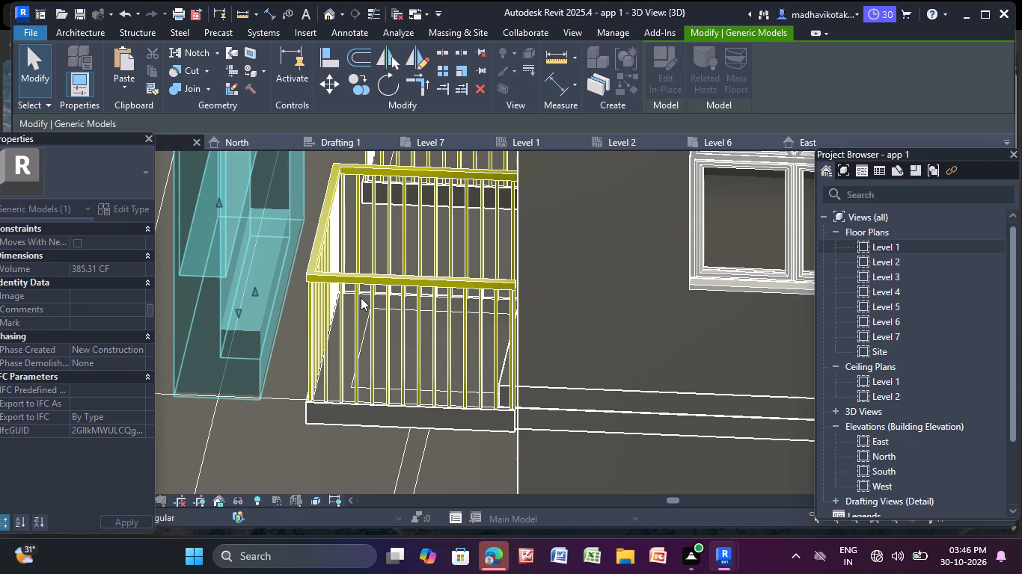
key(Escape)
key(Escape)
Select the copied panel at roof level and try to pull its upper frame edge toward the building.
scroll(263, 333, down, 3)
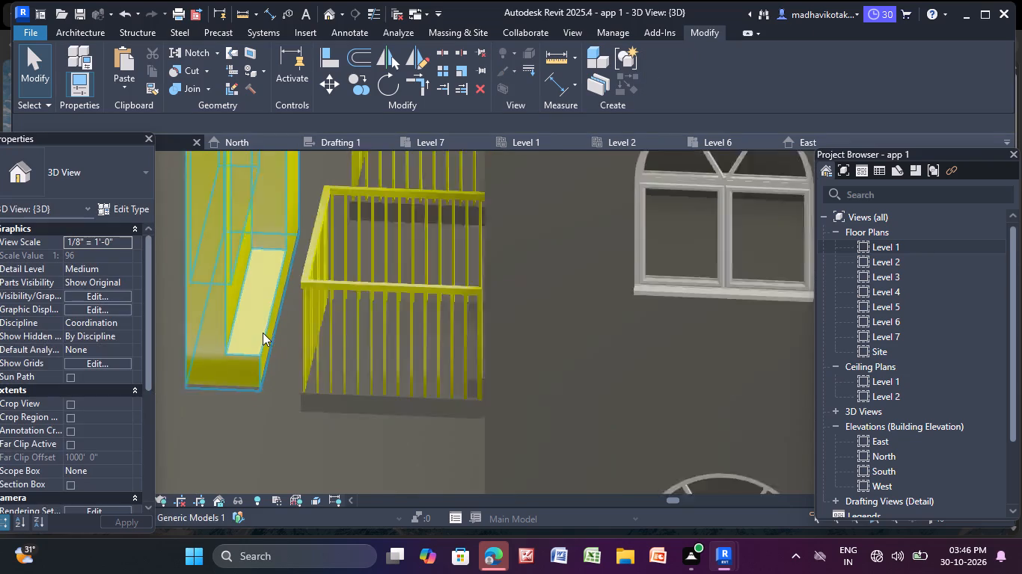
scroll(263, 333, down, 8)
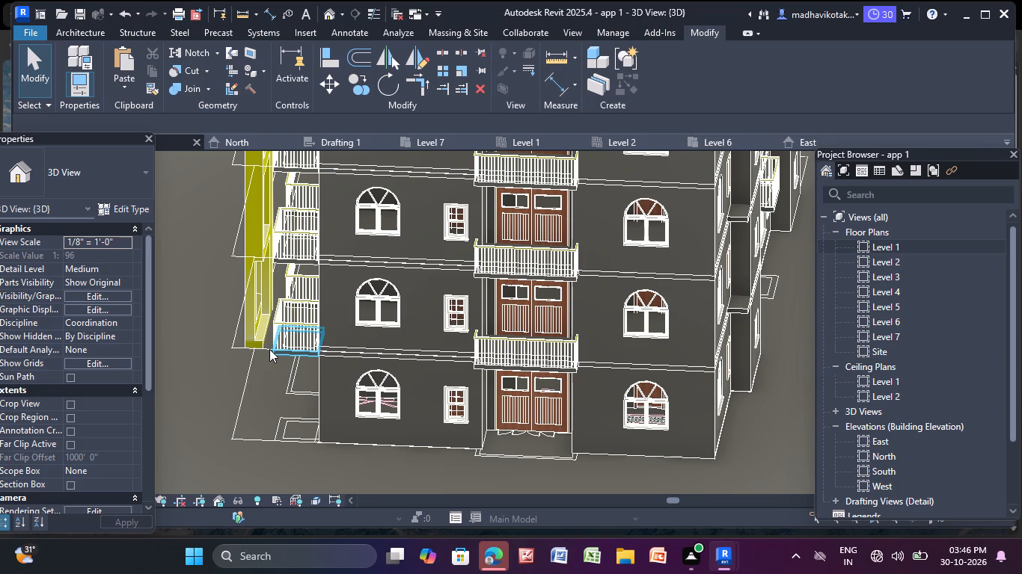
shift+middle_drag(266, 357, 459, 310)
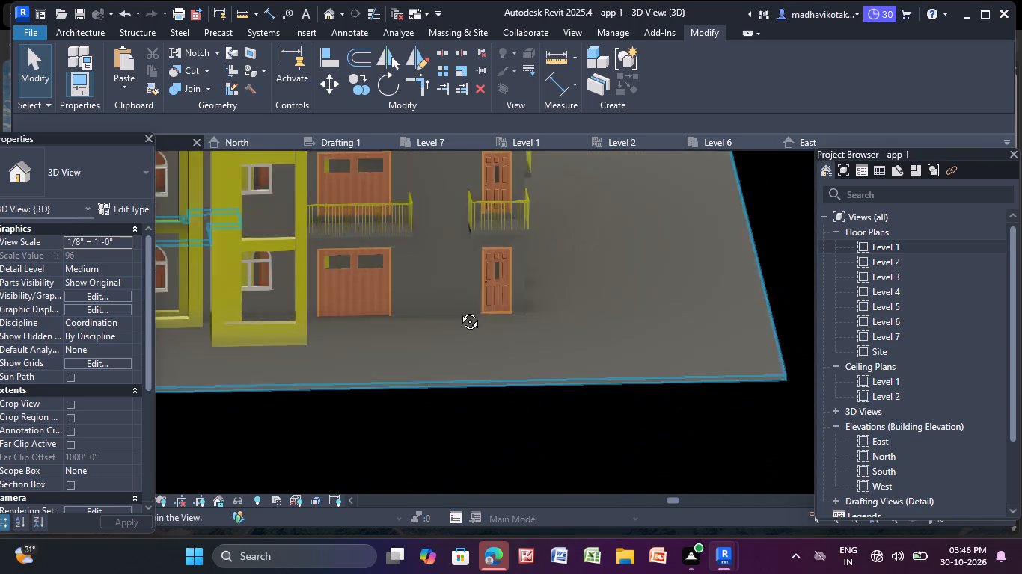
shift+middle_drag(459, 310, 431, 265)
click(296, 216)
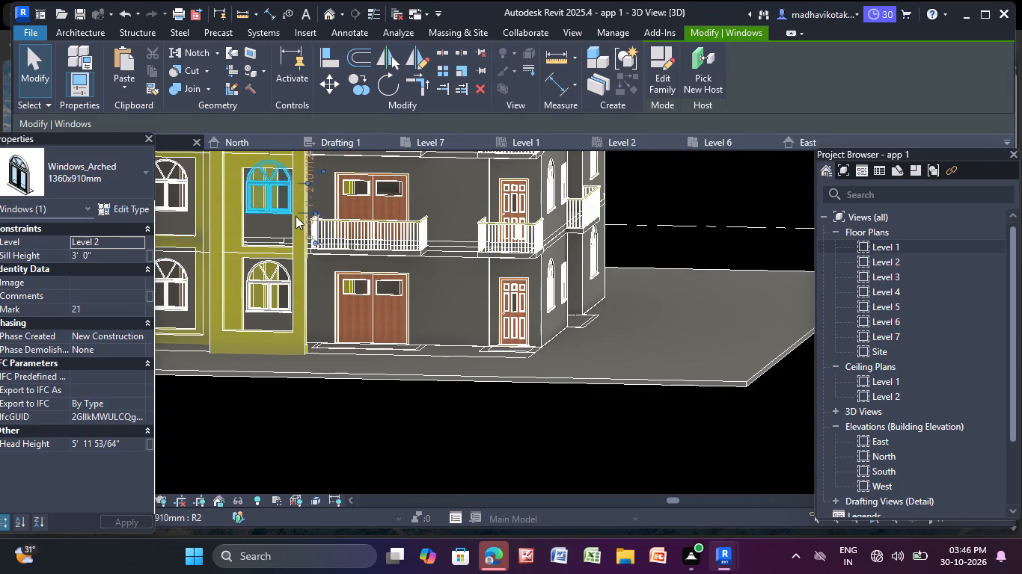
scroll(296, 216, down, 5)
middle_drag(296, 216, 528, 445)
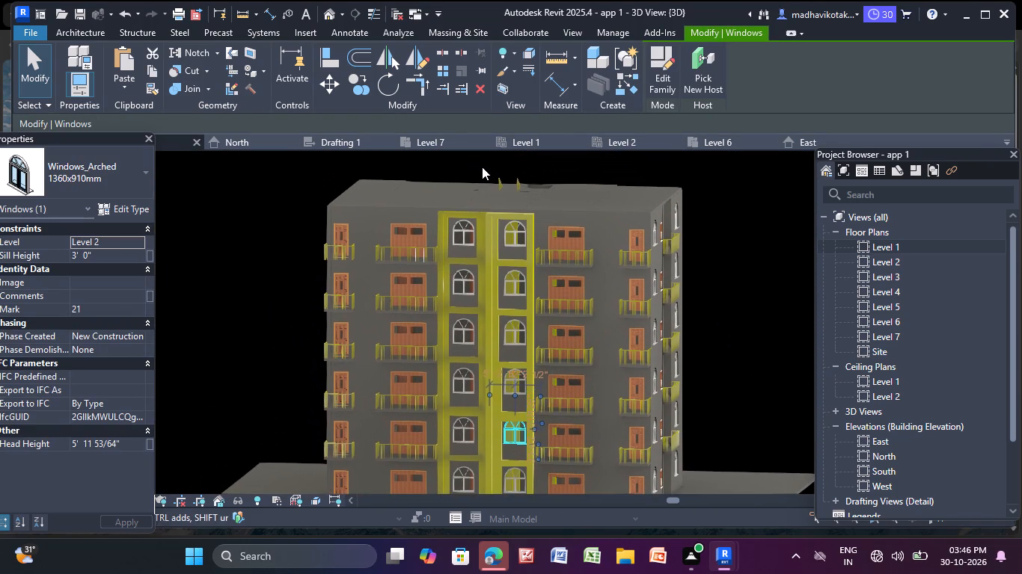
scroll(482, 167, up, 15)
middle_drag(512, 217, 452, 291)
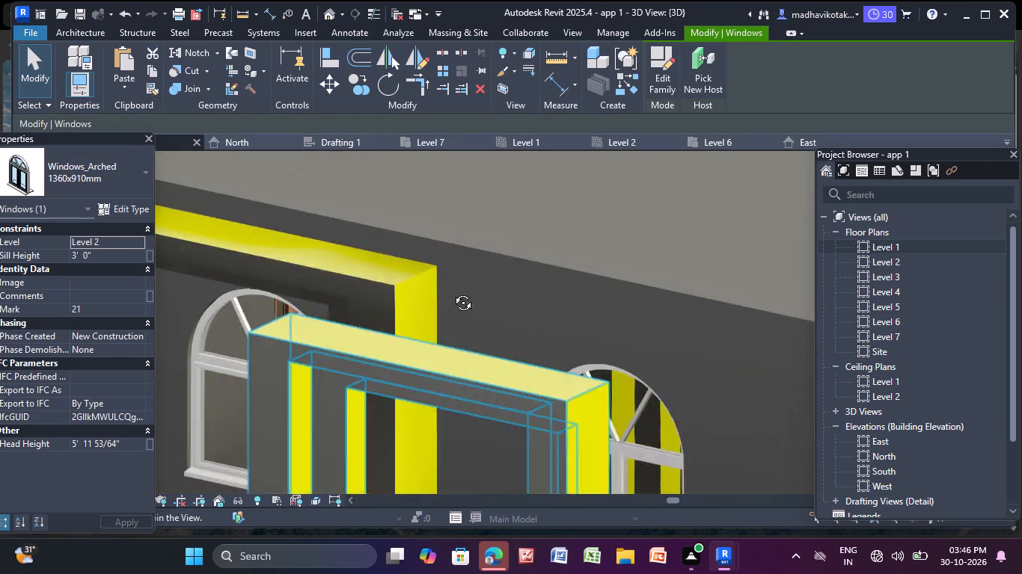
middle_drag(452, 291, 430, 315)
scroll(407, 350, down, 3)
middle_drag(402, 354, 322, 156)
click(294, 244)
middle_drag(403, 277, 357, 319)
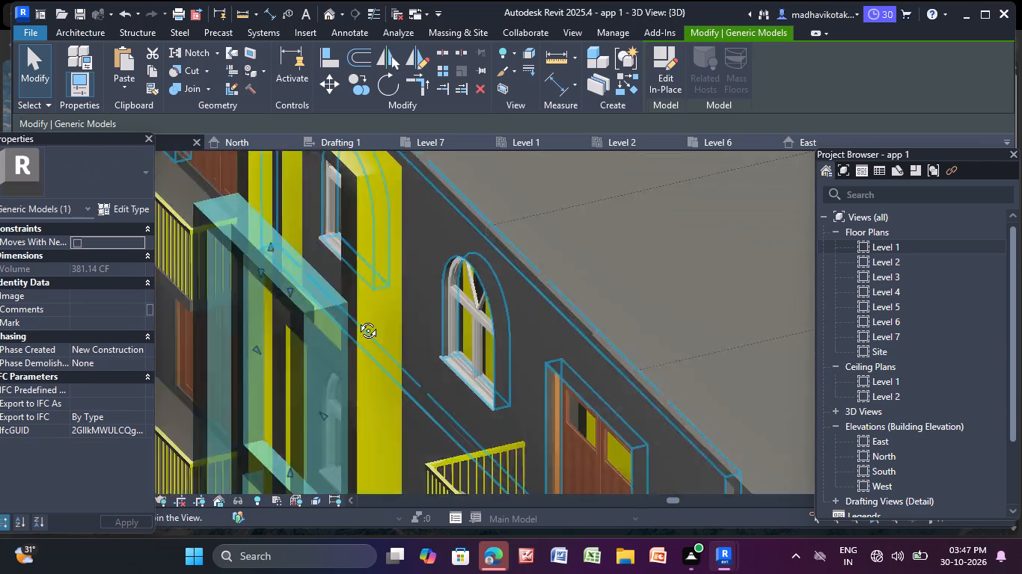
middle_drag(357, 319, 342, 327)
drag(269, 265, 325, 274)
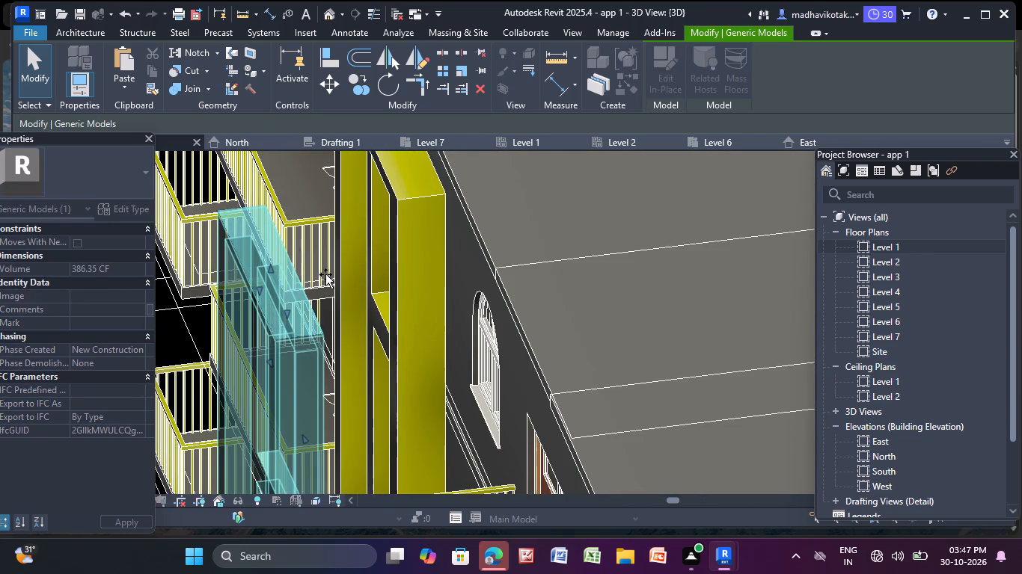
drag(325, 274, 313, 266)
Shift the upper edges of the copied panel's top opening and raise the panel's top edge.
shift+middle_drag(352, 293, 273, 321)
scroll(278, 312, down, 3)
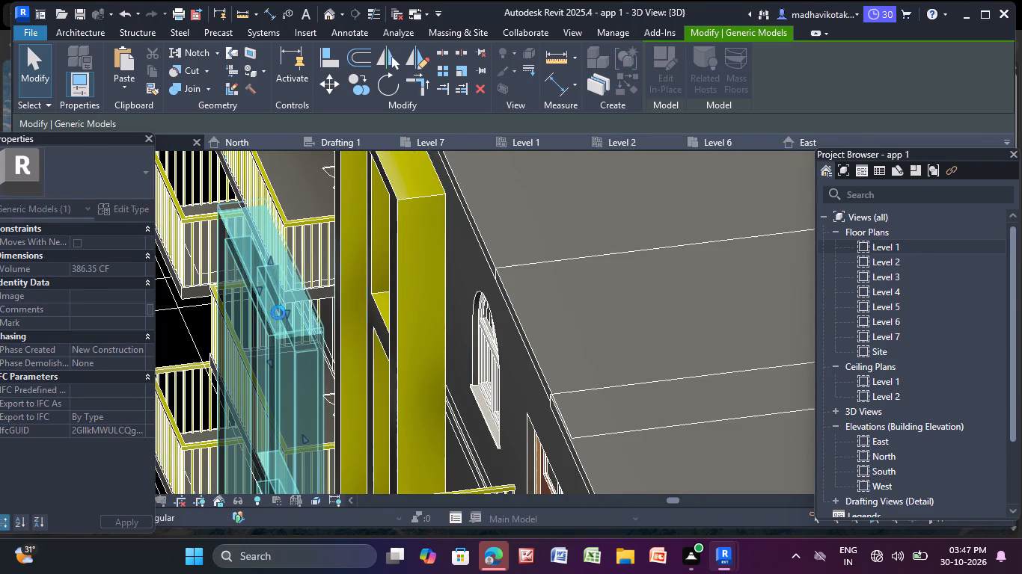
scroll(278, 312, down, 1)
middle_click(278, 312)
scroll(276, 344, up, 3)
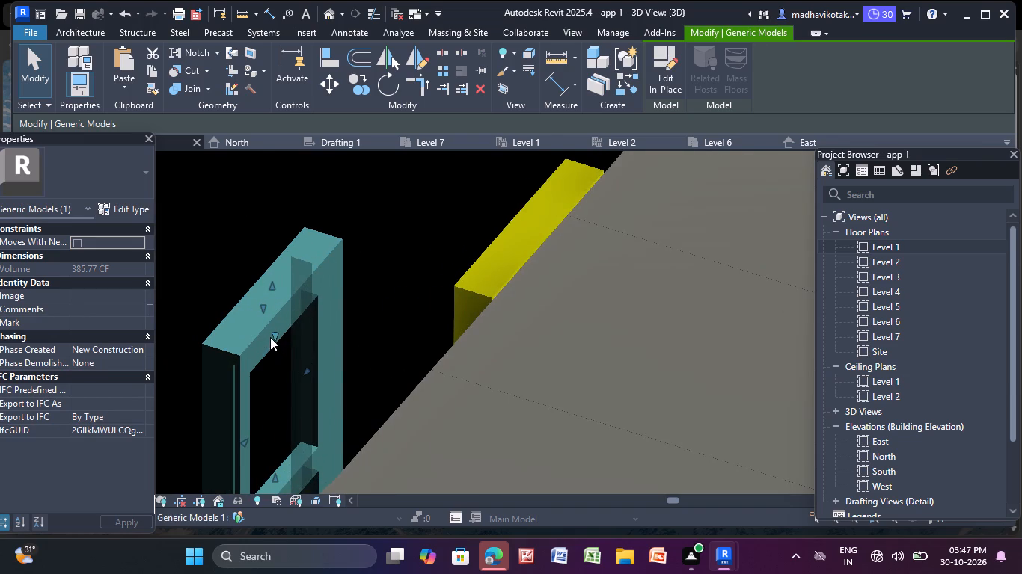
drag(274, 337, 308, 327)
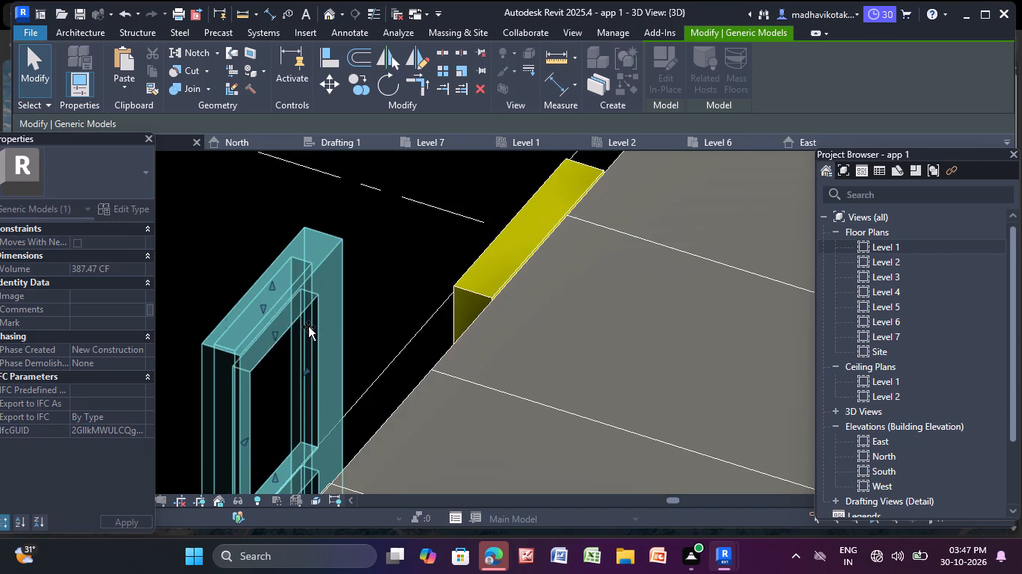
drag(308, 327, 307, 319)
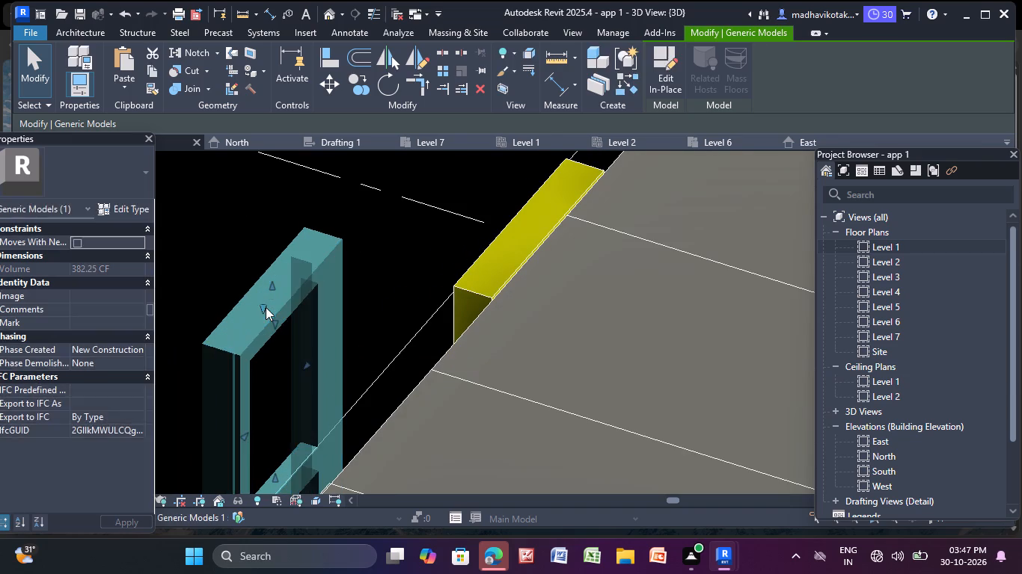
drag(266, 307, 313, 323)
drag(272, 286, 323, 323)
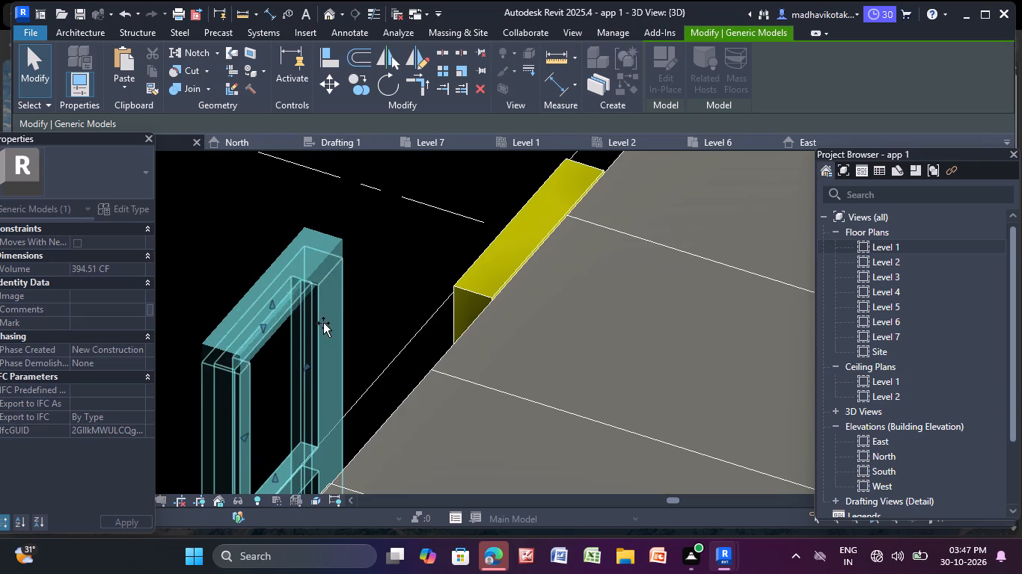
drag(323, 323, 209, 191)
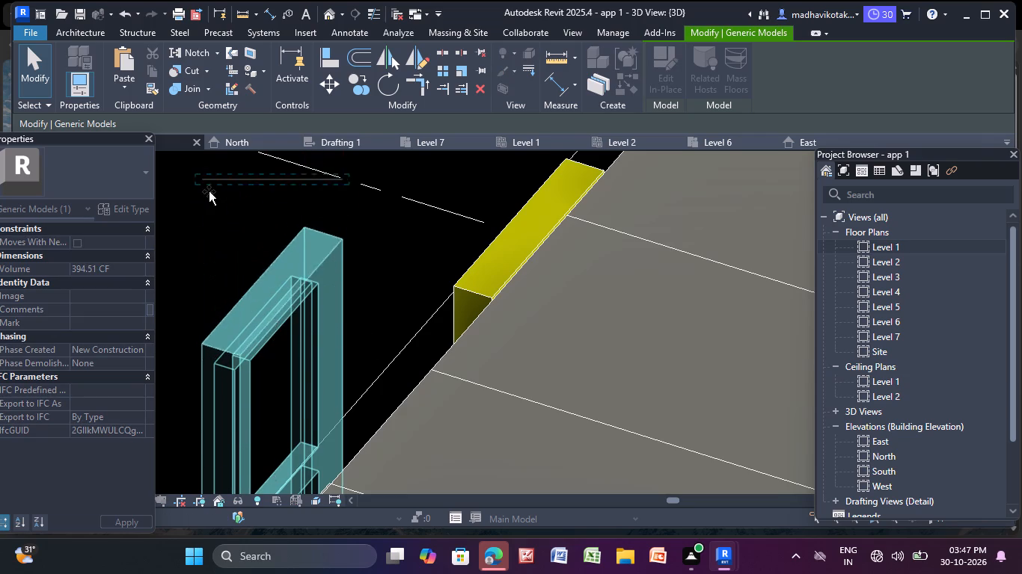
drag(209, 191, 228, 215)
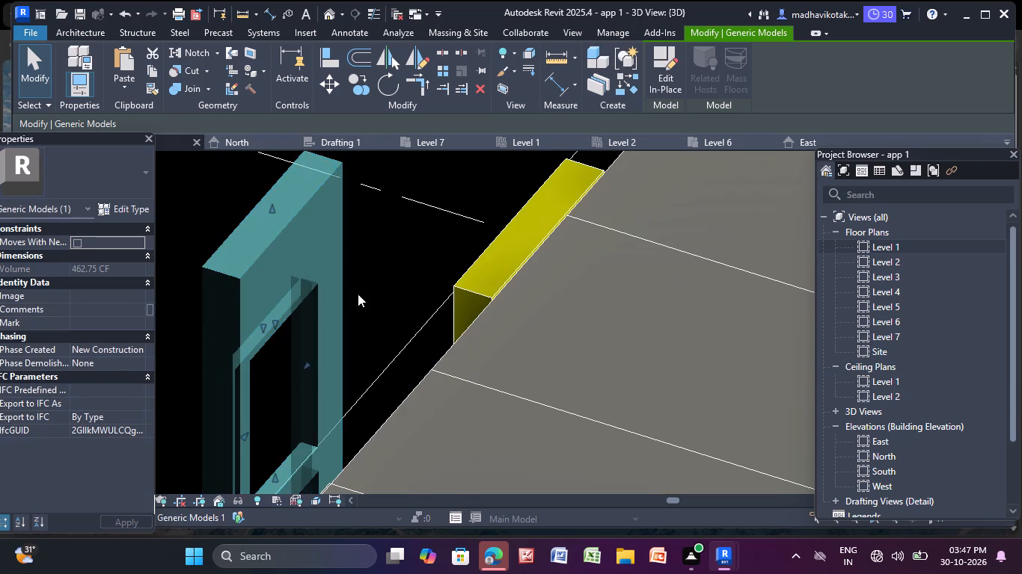
Delete the copied yellow panel from the adjacent arched-window column.
shift+scroll(358, 294, down, 1)
shift+middle_drag(361, 295, 559, 265)
scroll(544, 277, down, 5)
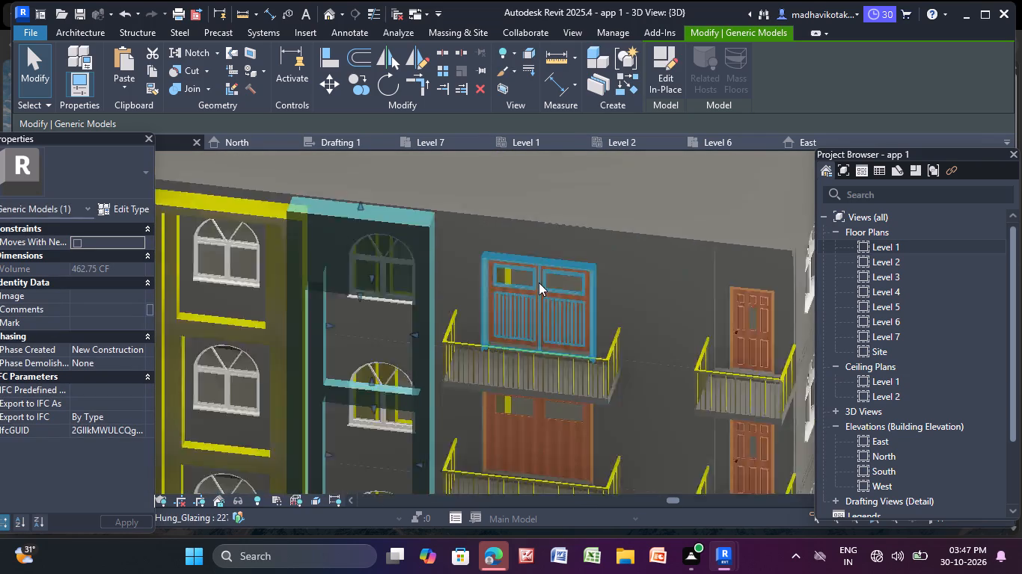
scroll(539, 283, down, 1)
middle_drag(539, 294, 587, 273)
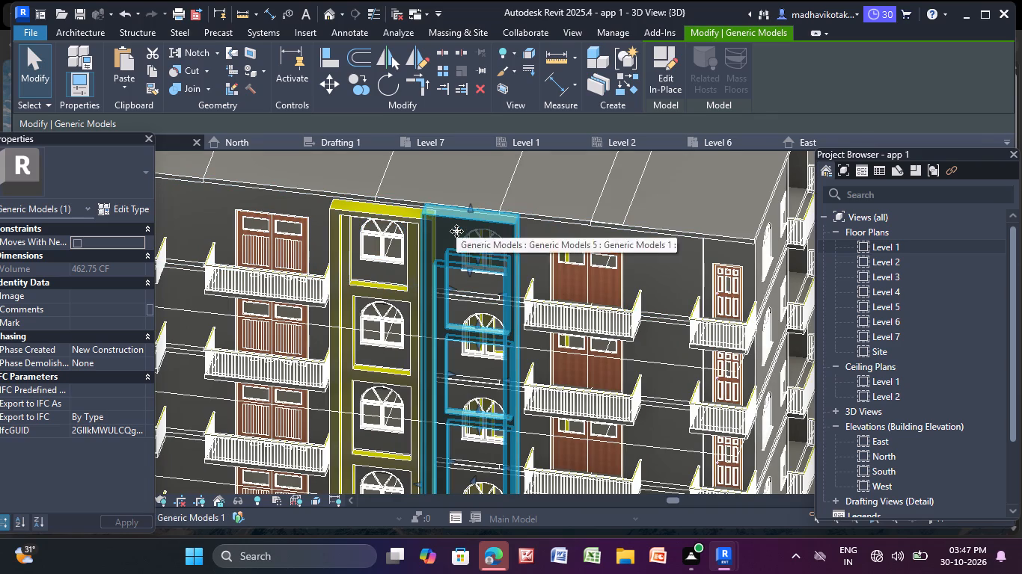
key(Delete)
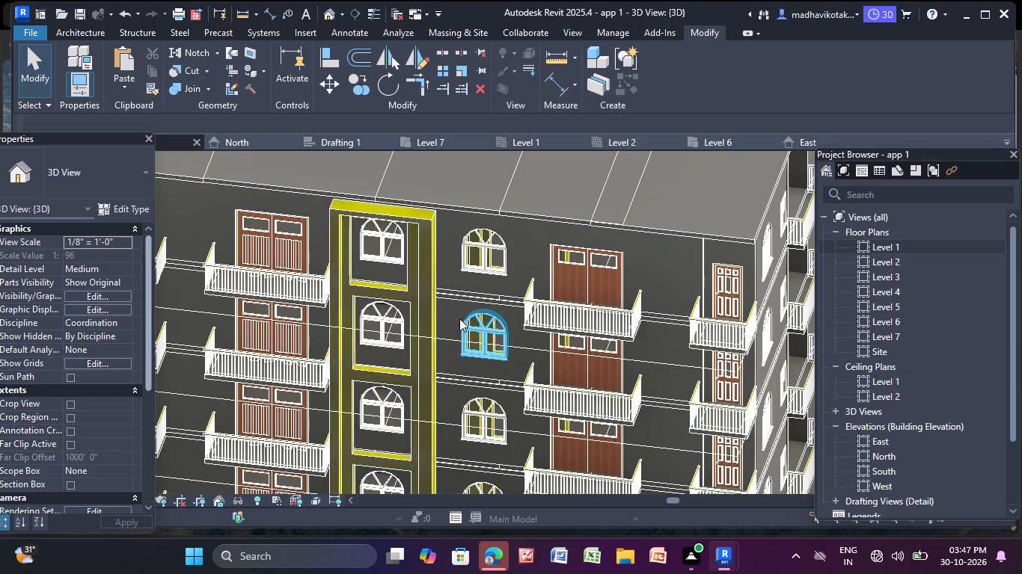
Examine the original yellow panel and the uncovered arched-window column beside it, both close up and across the whole facade.
scroll(417, 302, up, 10)
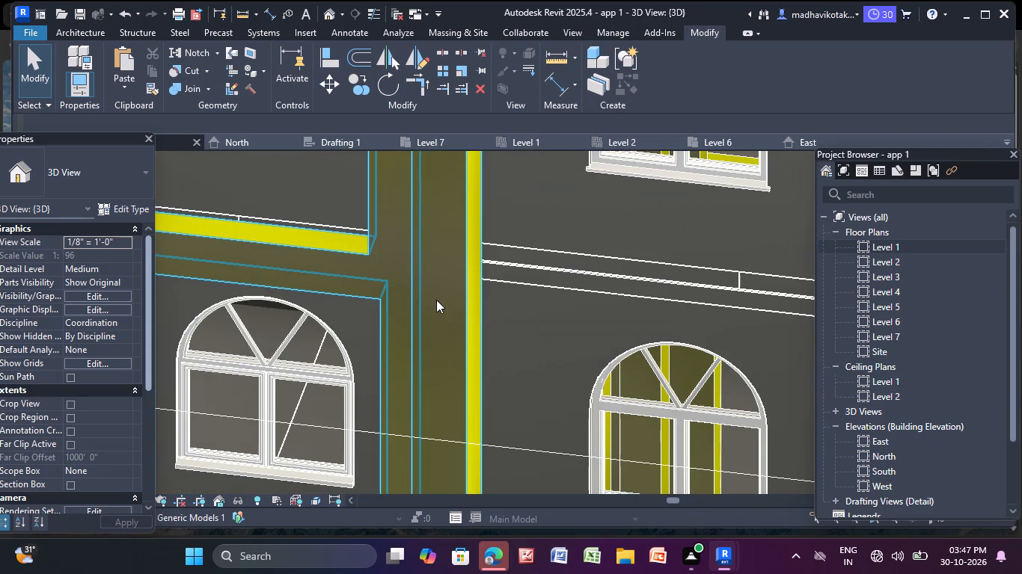
click(436, 300)
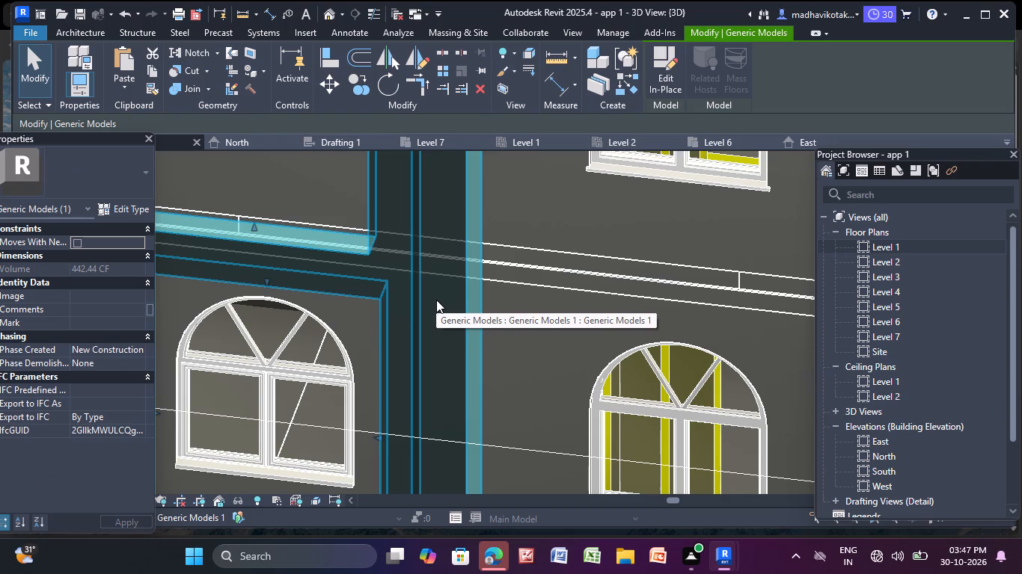
key(Escape)
key(Escape)
key(Escape)
scroll(436, 300, down, 10)
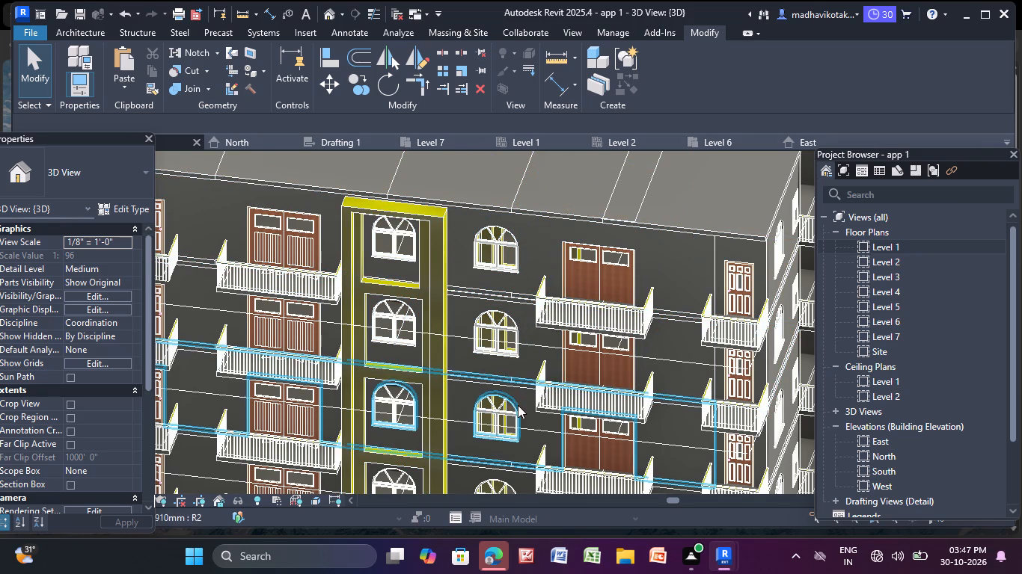
scroll(515, 415, down, 5)
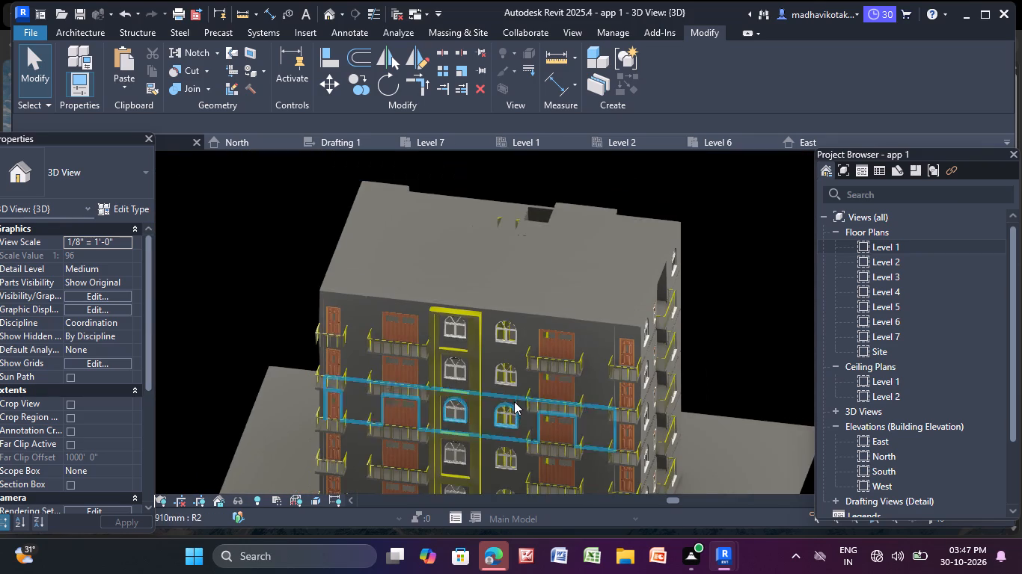
scroll(530, 371, down, 4)
middle_drag(528, 374, 532, 273)
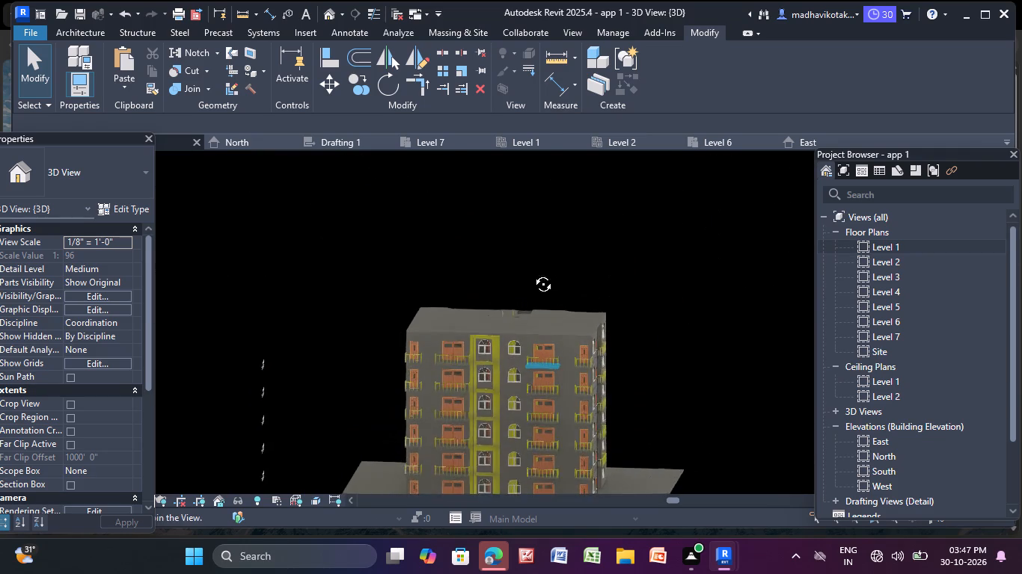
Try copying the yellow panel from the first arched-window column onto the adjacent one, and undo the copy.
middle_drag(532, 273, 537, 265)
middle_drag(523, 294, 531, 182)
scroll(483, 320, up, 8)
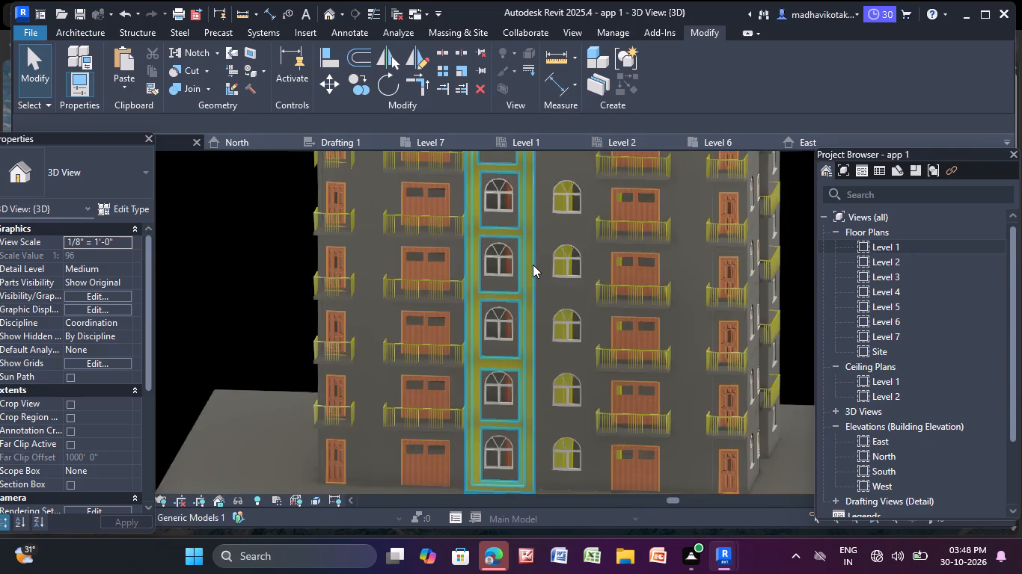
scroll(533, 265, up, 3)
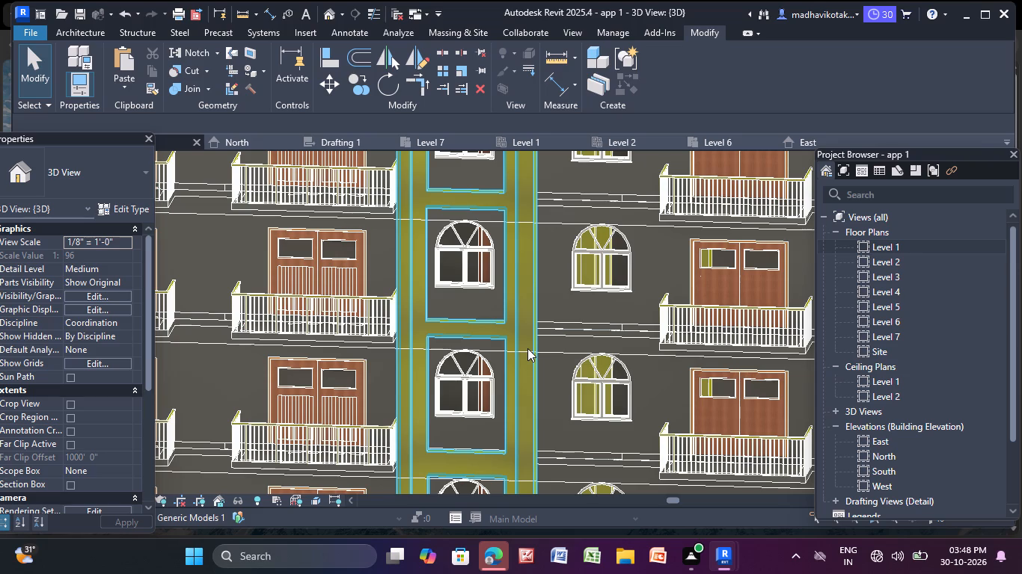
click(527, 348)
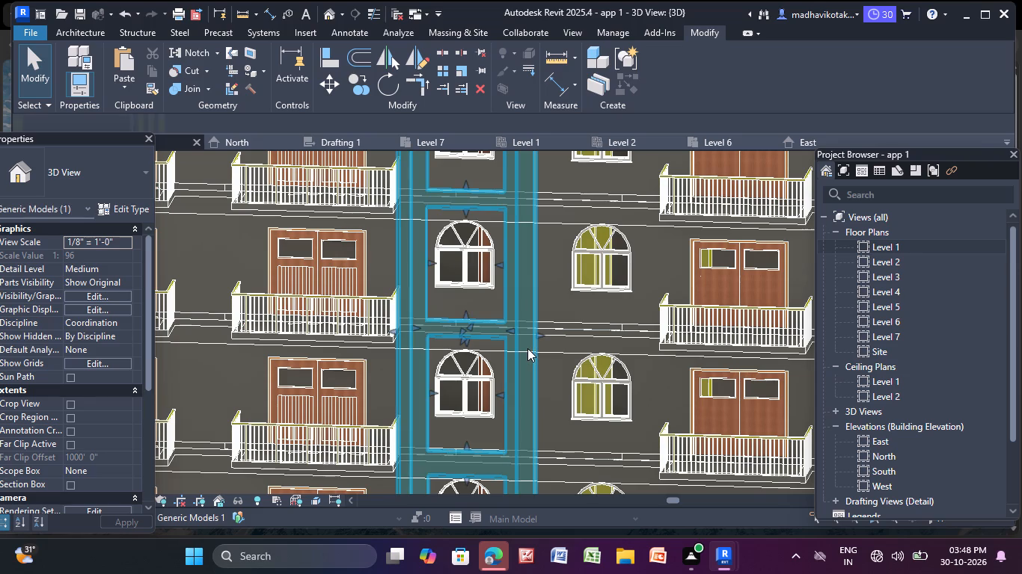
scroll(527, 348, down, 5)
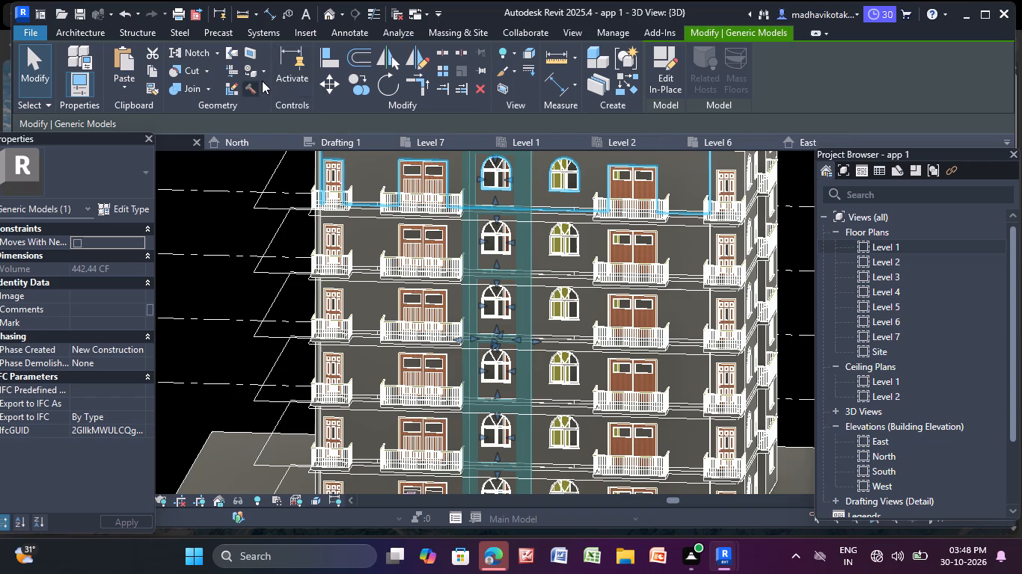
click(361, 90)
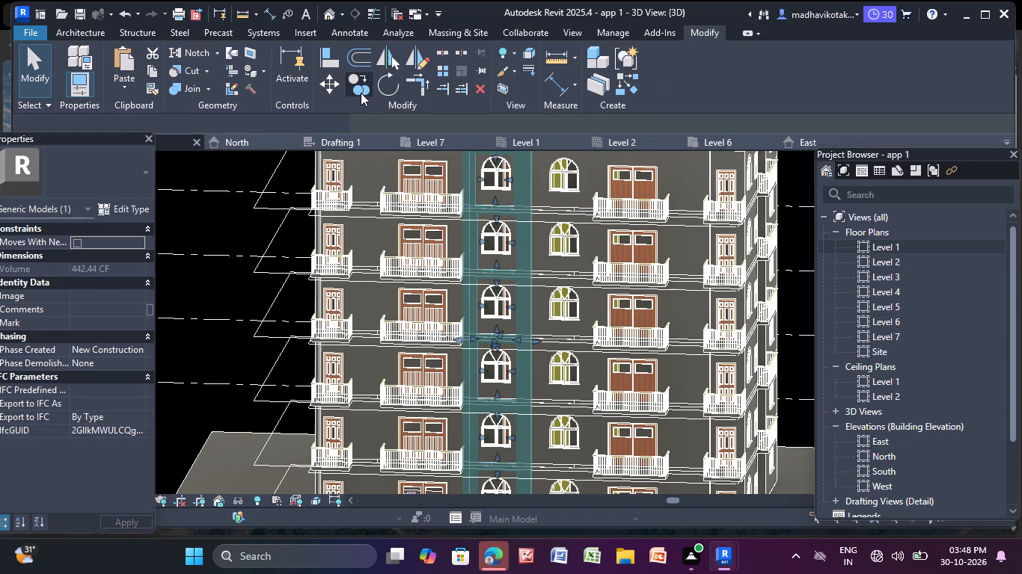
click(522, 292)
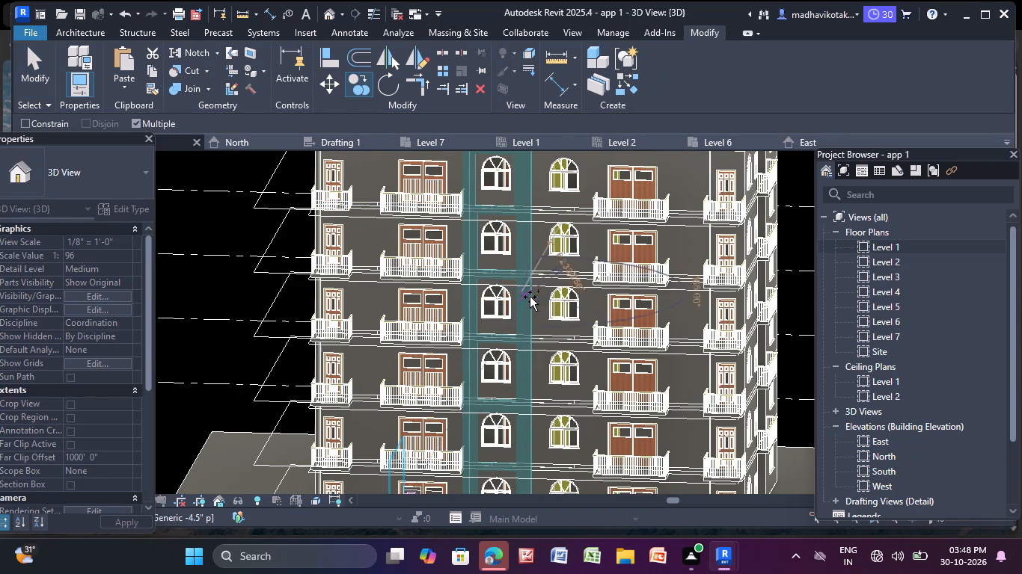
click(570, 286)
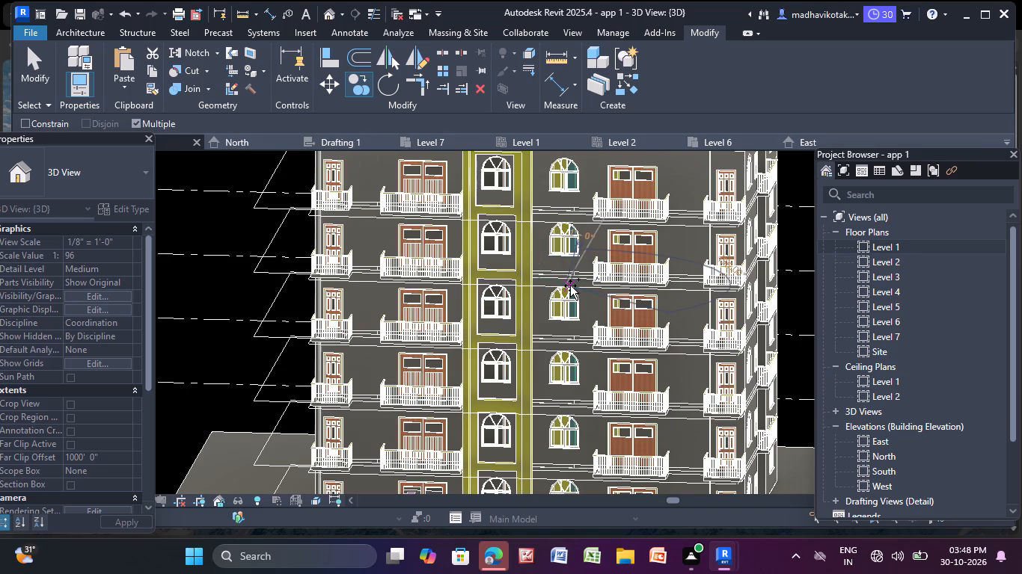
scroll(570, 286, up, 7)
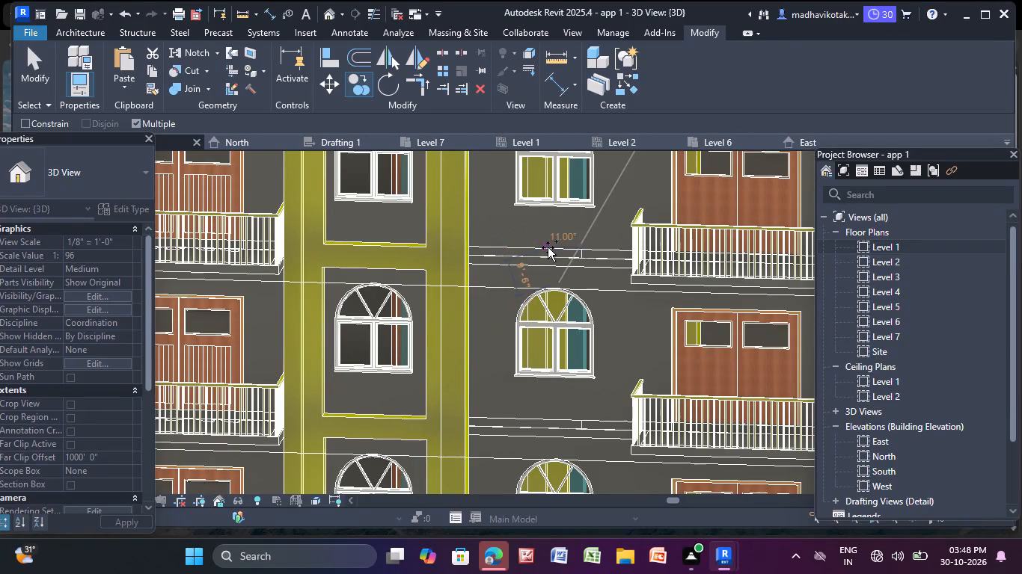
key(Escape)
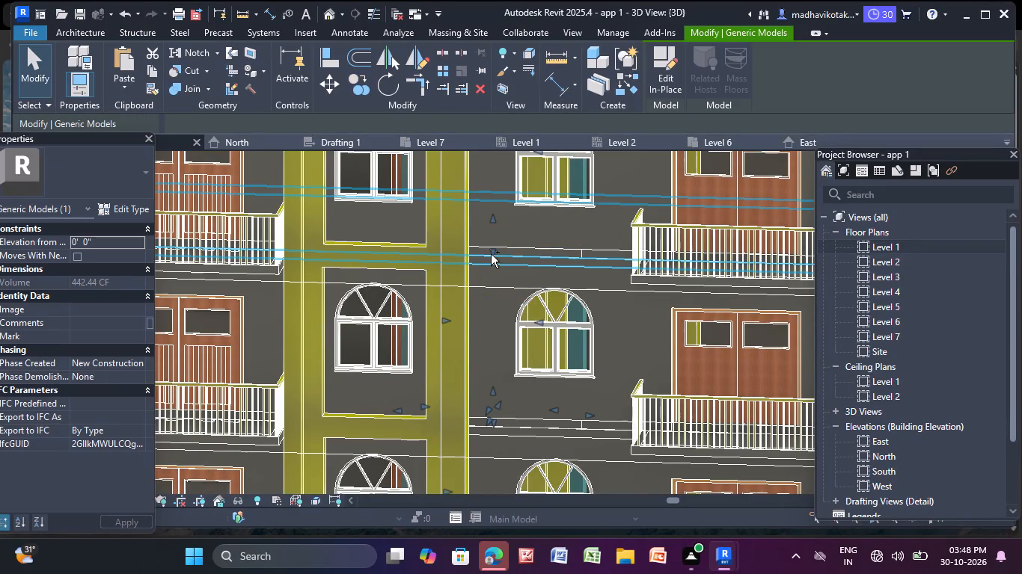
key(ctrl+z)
Copy the original yellow panel sideways so its openings frame the windows of the adjacent arched-window column.
scroll(523, 299, up, 5)
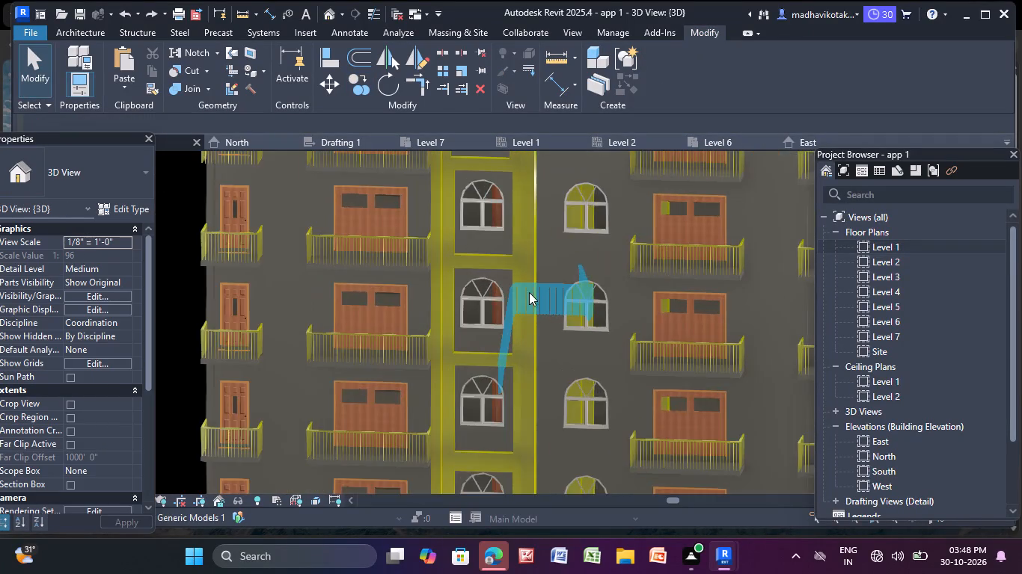
scroll(523, 303, up, 5)
click(535, 336)
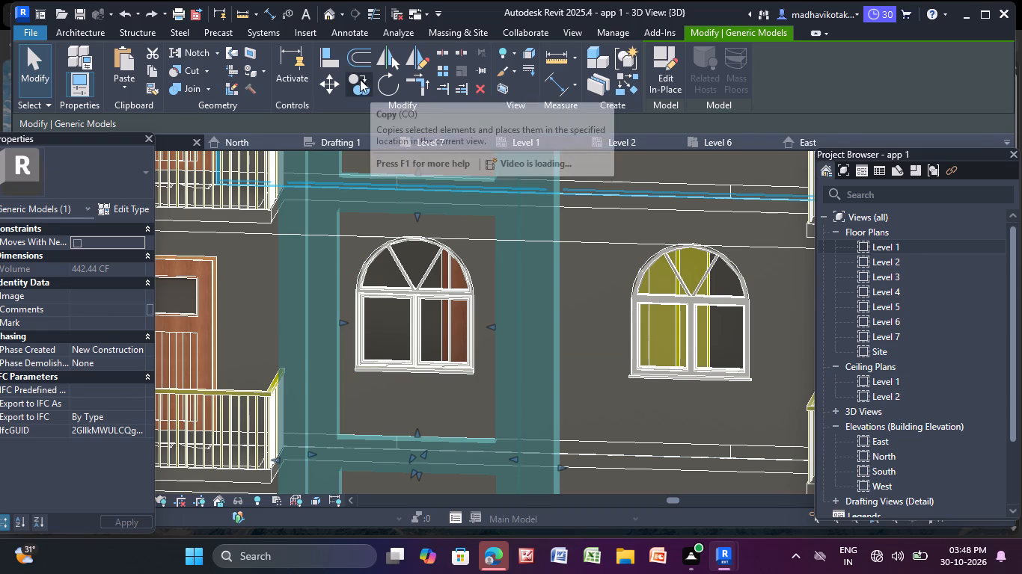
click(355, 78)
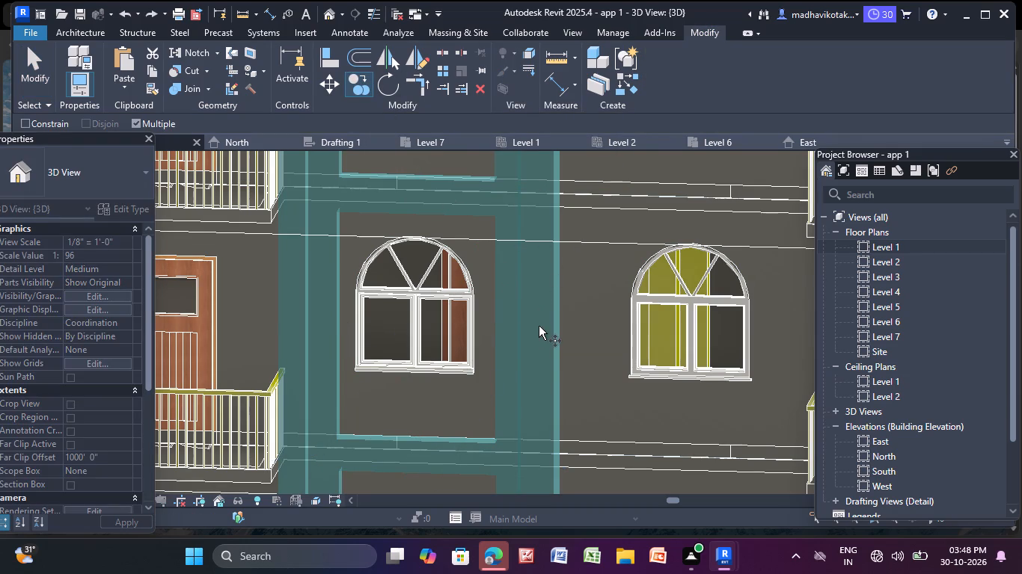
click(527, 336)
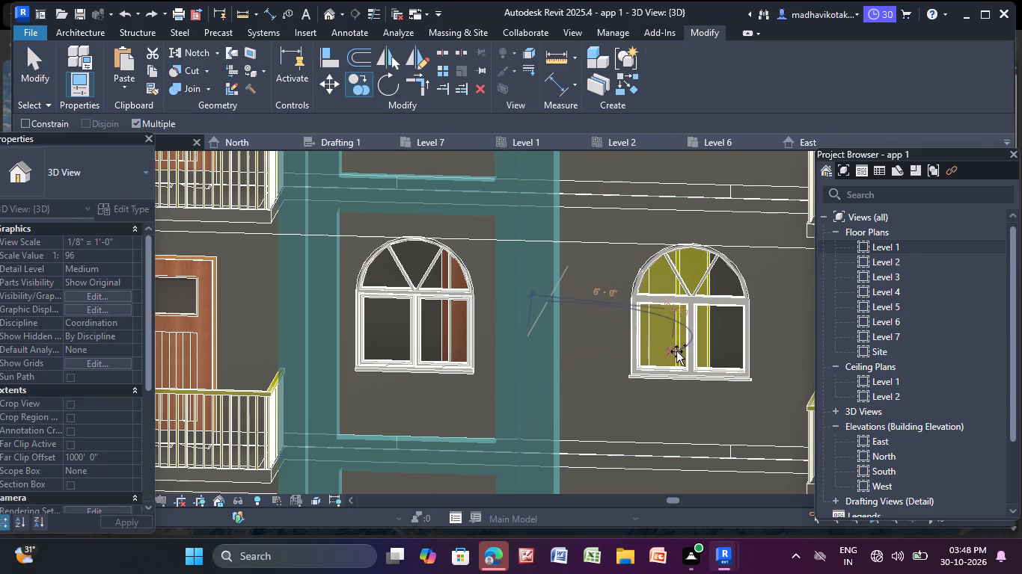
middle_drag(720, 321, 542, 351)
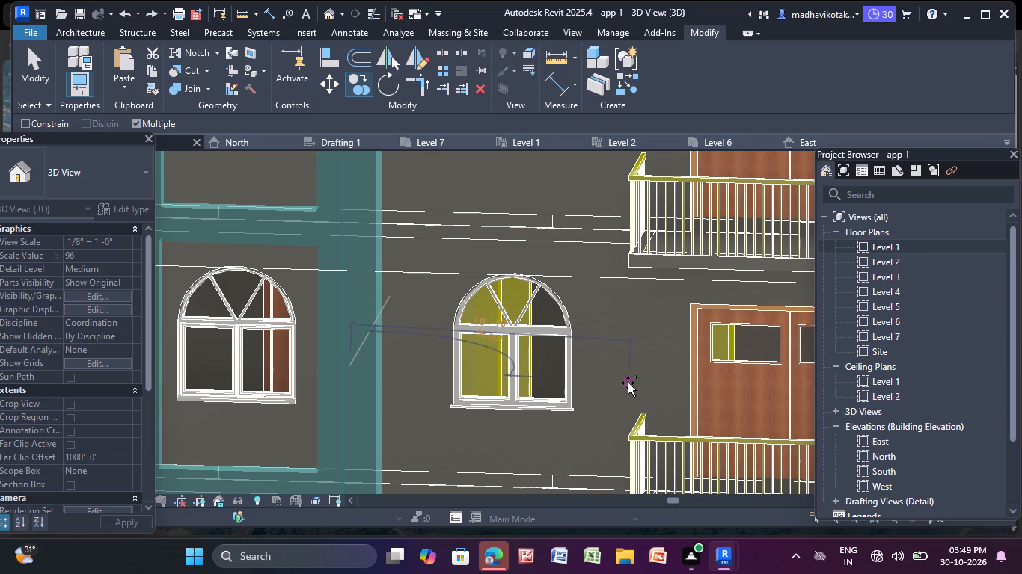
click(628, 383)
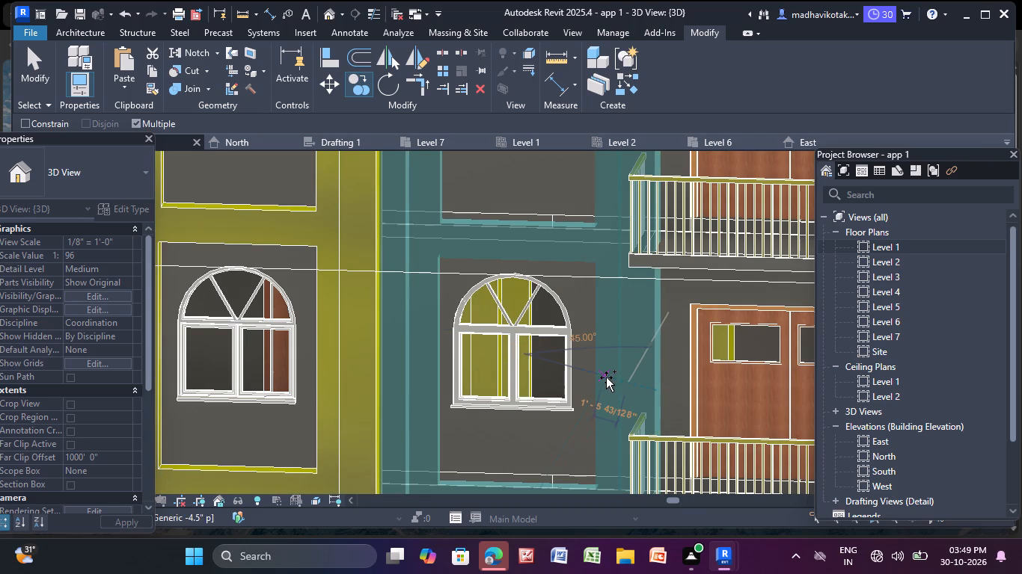
key(Escape)
key(Escape)
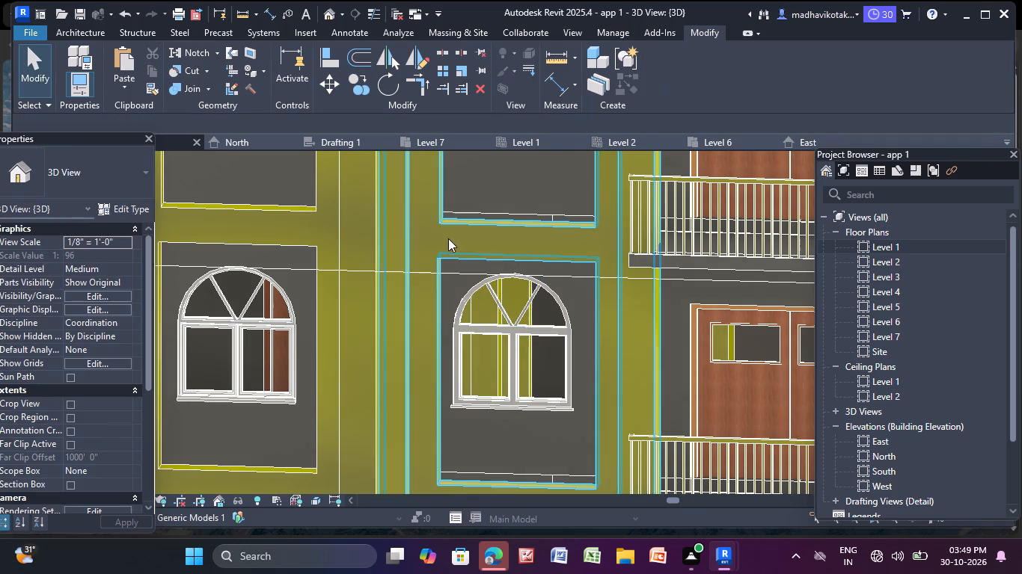
Examine the copied panel's fit beside the original from the side, from the front and across the whole facade.
scroll(492, 287, down, 5)
middle_drag(527, 323, 443, 357)
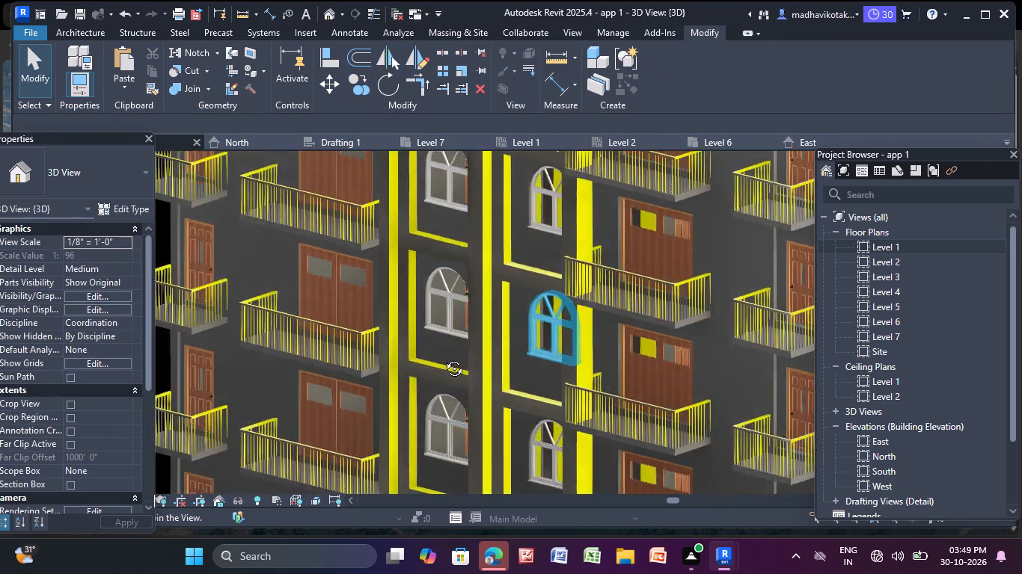
middle_drag(443, 357, 377, 349)
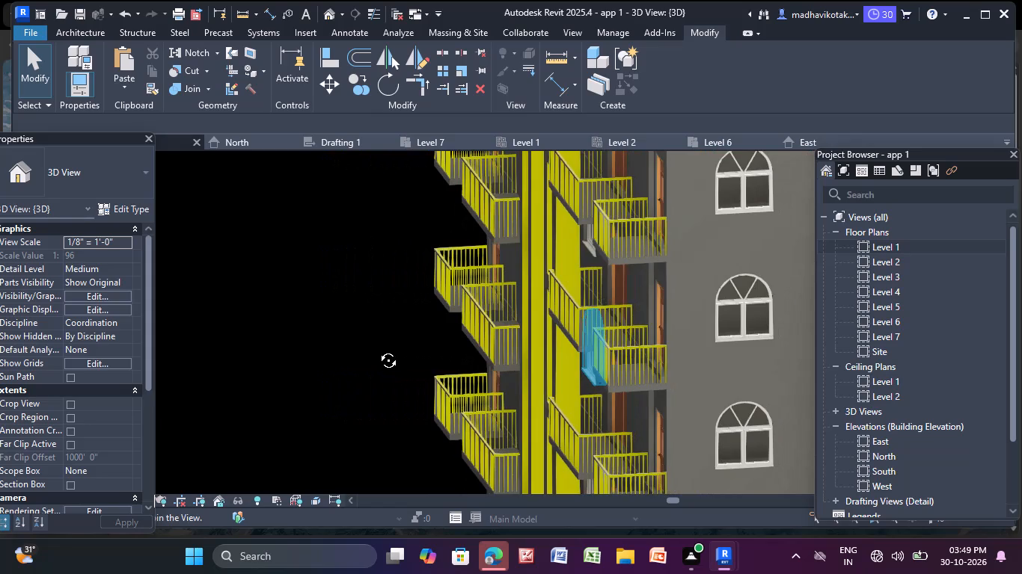
middle_drag(377, 349, 540, 325)
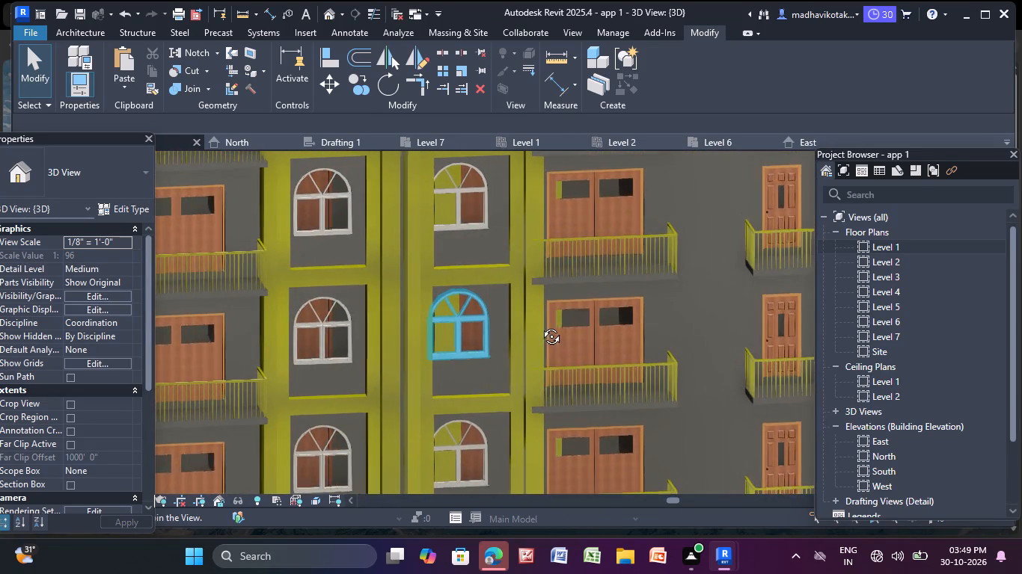
middle_drag(540, 325, 526, 286)
middle_drag(391, 300, 481, 359)
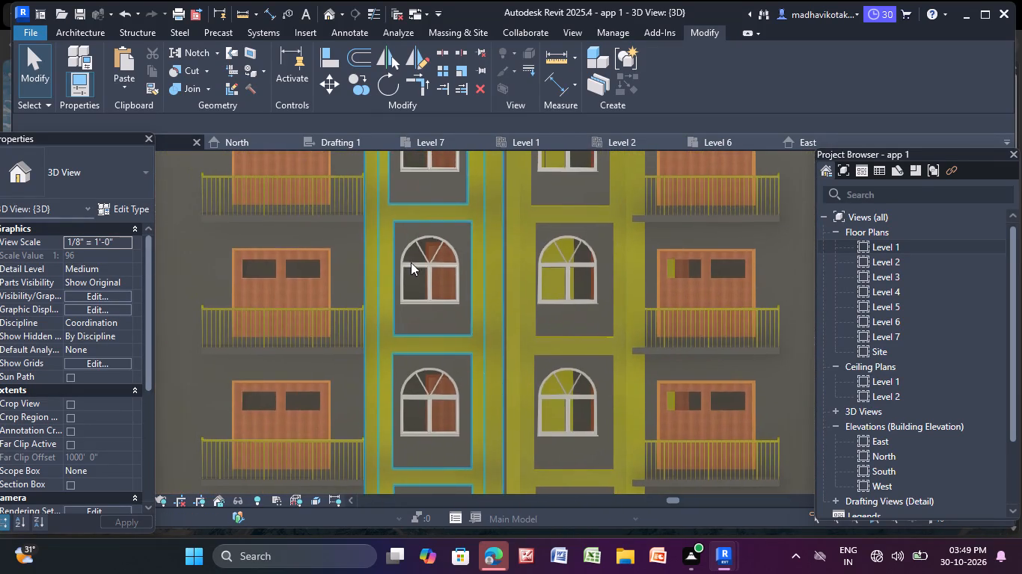
scroll(411, 259, up, 2)
scroll(455, 226, down, 5)
scroll(486, 330, down, 4)
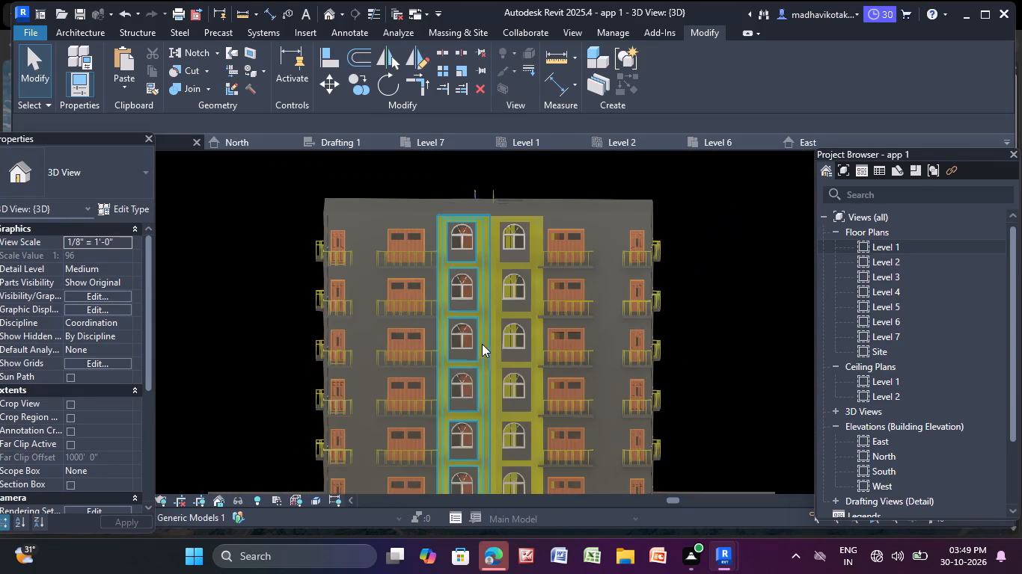
Move the copied yellow panel horizontally toward the building so it sits against the wall beside the original.
shift+middle_drag(537, 228, 468, 345)
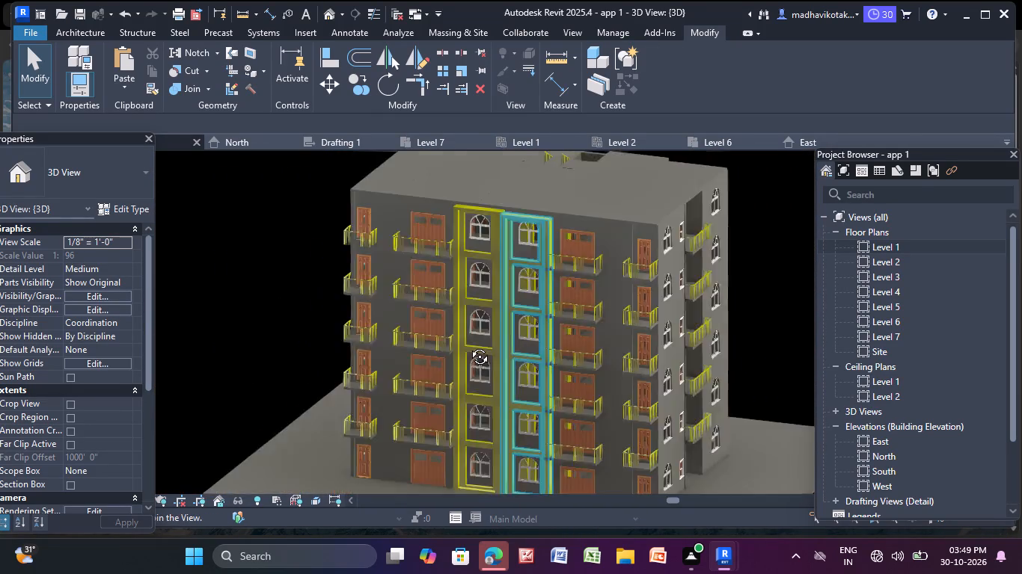
shift+middle_drag(468, 345, 426, 372)
scroll(512, 203, up, 6)
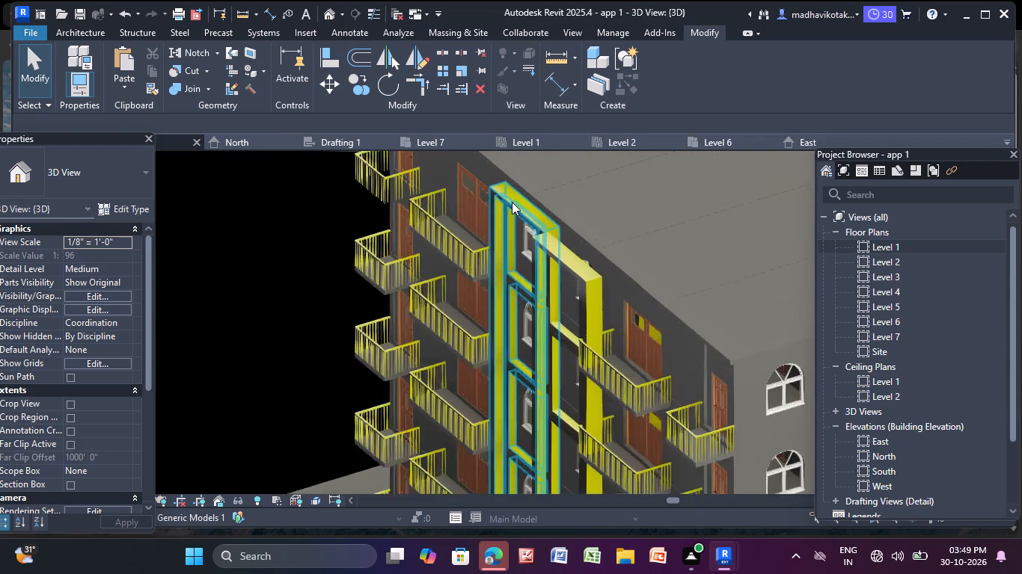
scroll(512, 202, up, 2)
middle_drag(668, 315, 636, 336)
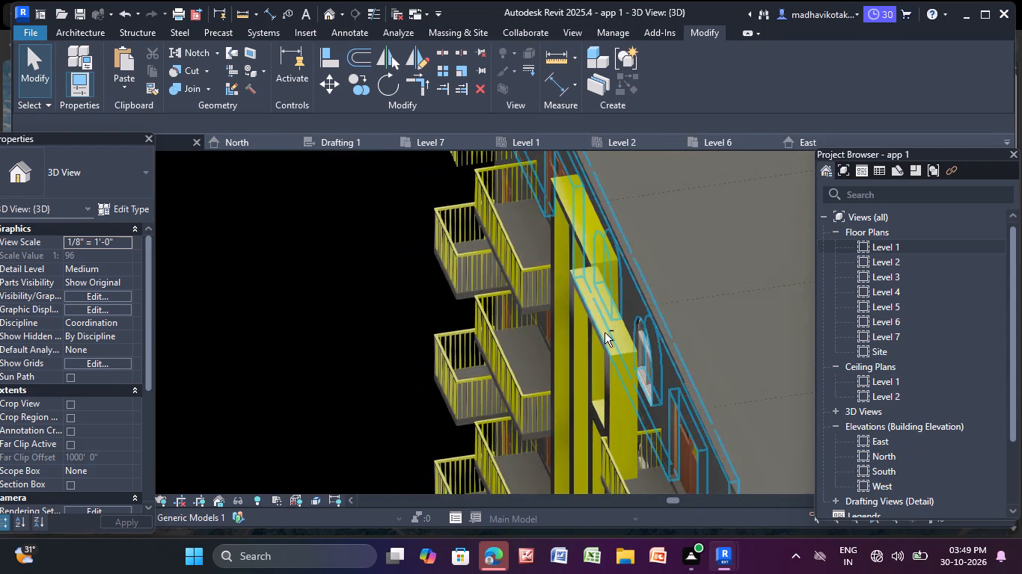
click(605, 333)
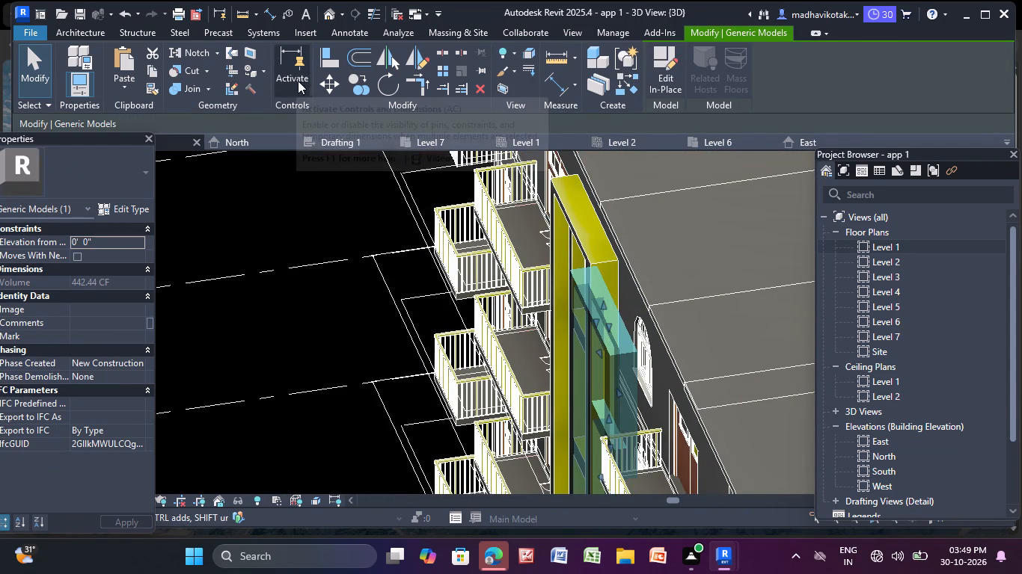
click(322, 84)
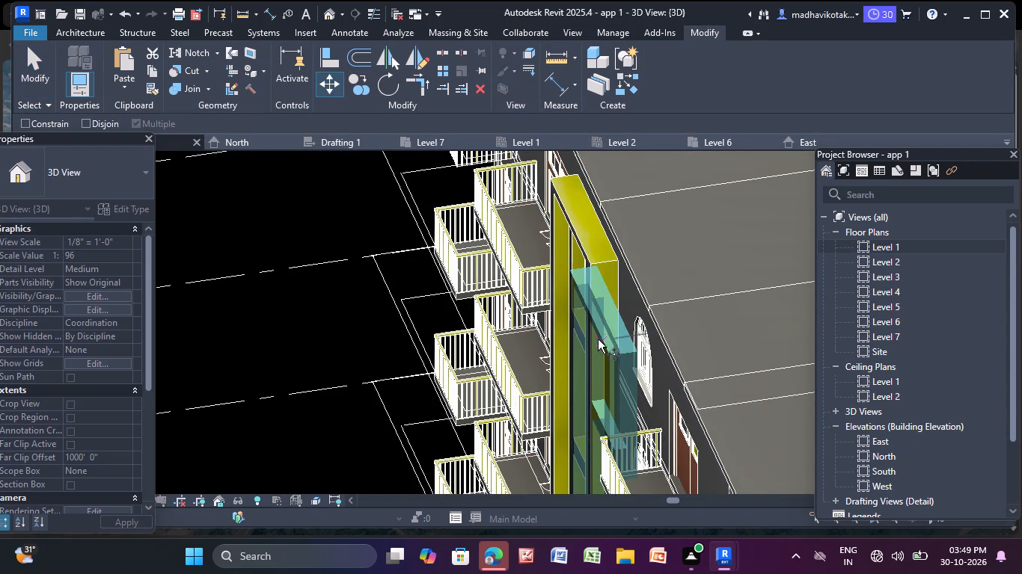
click(602, 335)
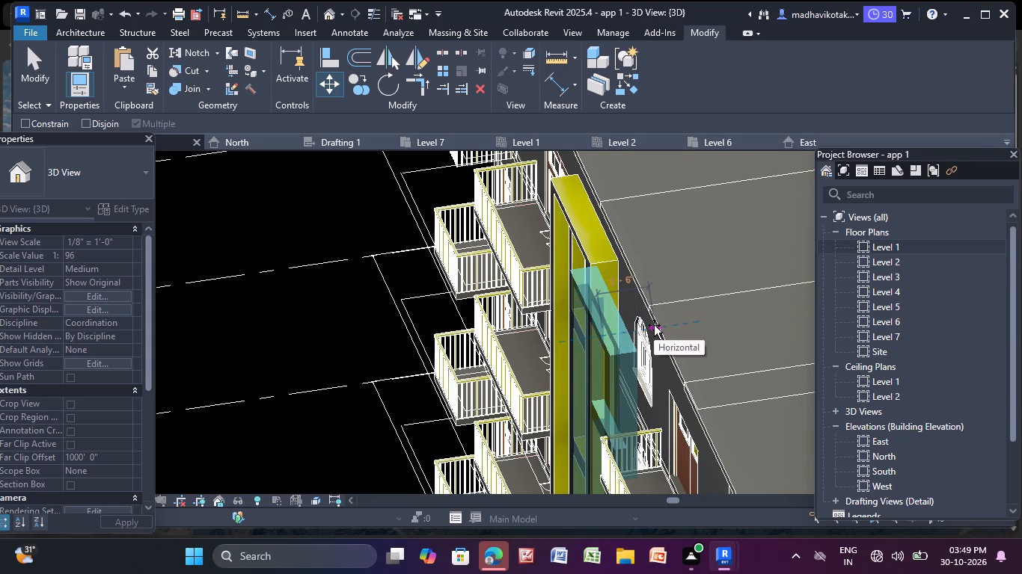
click(654, 325)
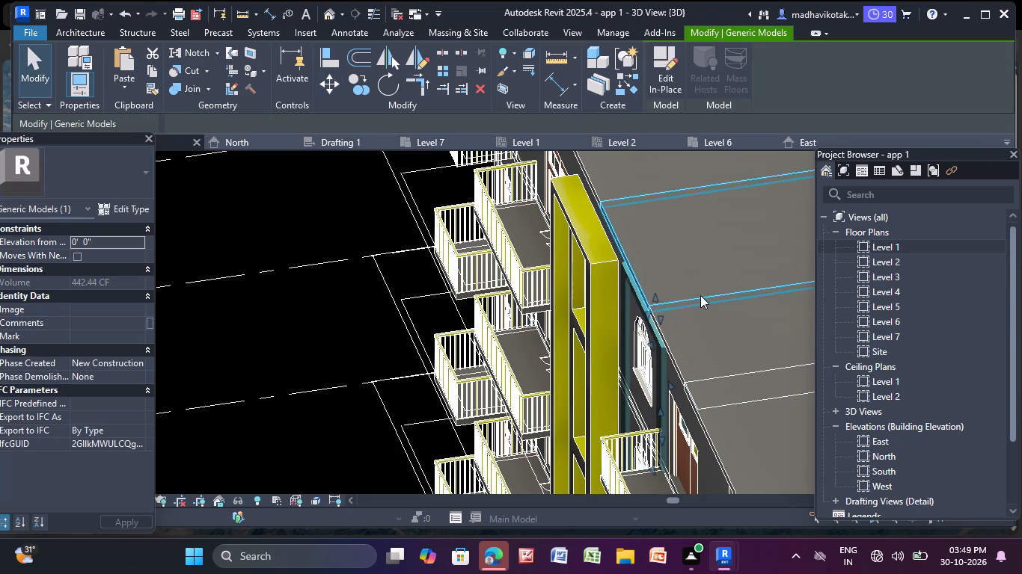
key(Escape)
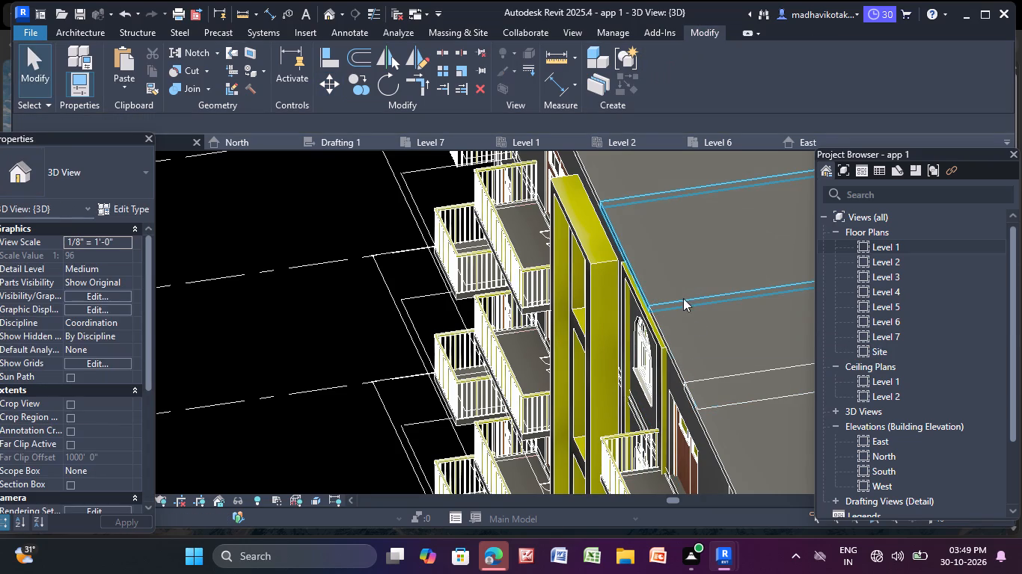
Examine both yellow panels from several angles to compare the moved copy's depth and alignment with the original.
middle_drag(705, 371, 814, 215)
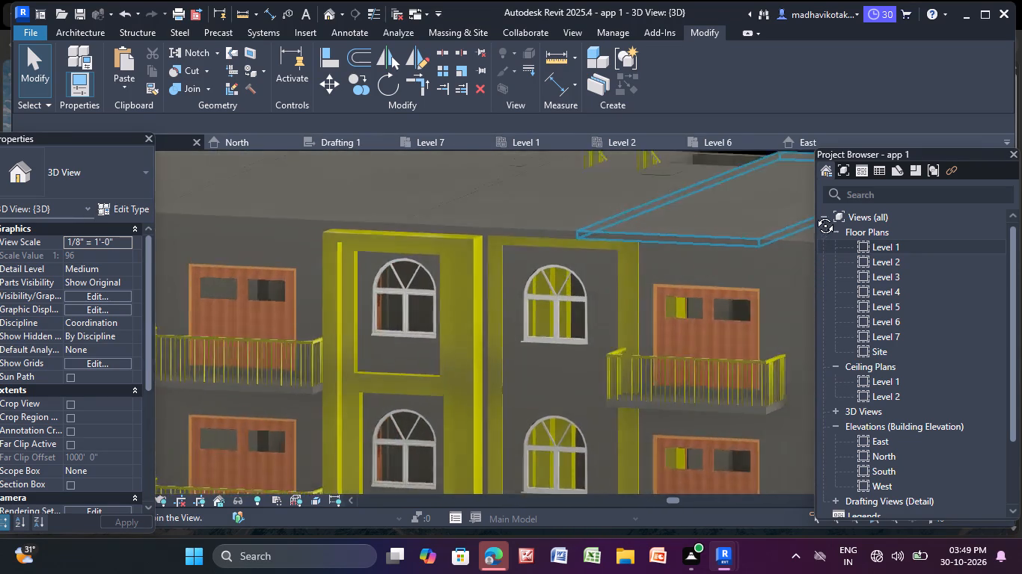
middle_drag(814, 215, 816, 192)
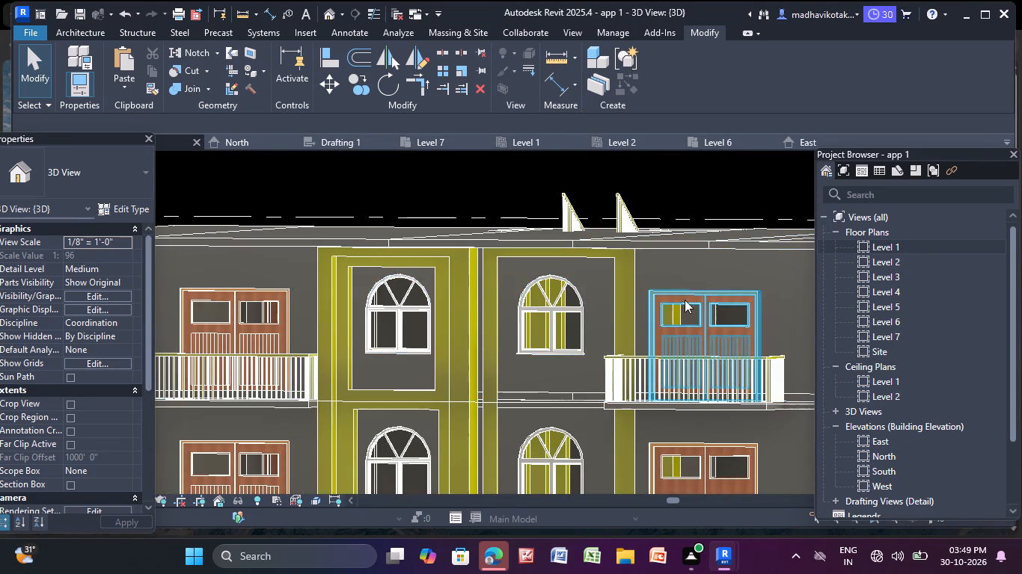
scroll(680, 300, down, 3)
middle_drag(621, 303, 442, 279)
scroll(442, 279, down, 4)
middle_drag(441, 284, 407, 217)
shift+middle_drag(403, 220, 468, 257)
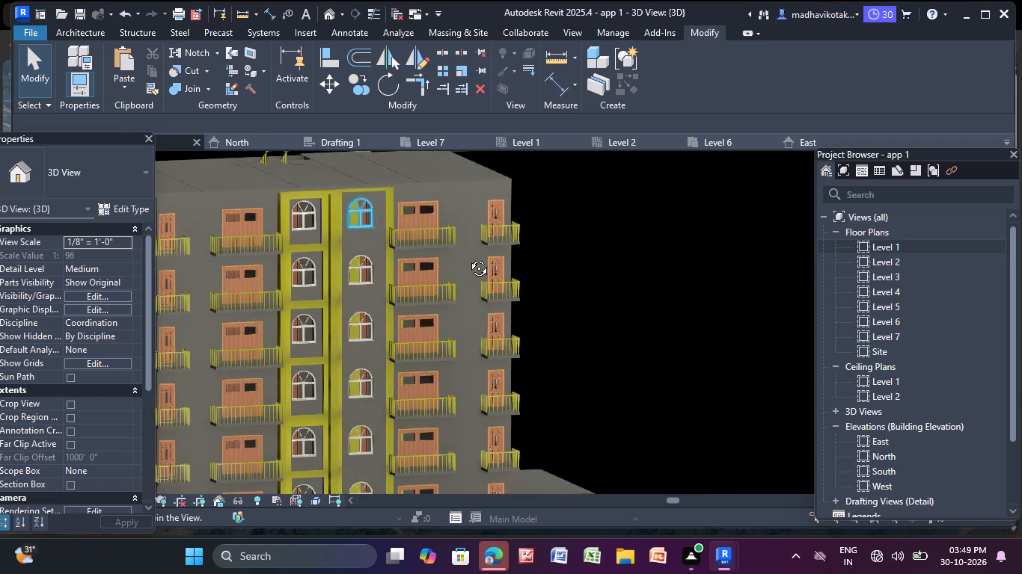
shift+middle_drag(468, 257, 449, 244)
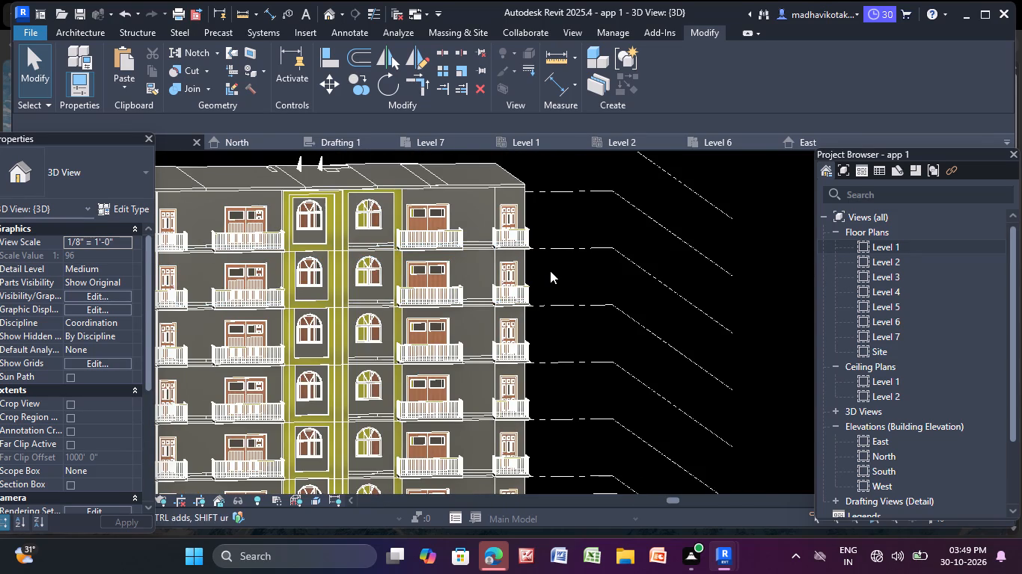
middle_drag(581, 268, 558, 280)
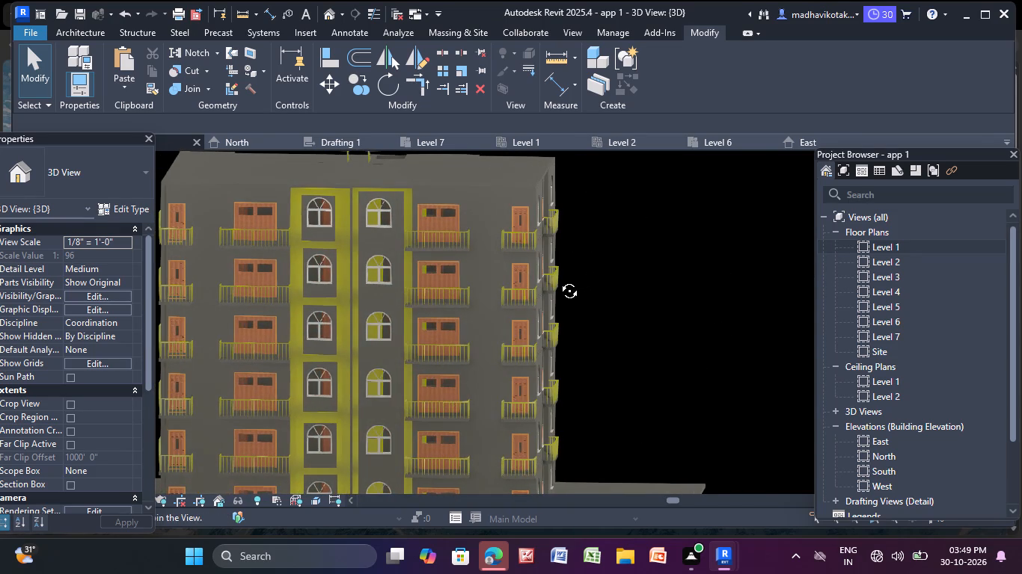
middle_drag(558, 280, 482, 318)
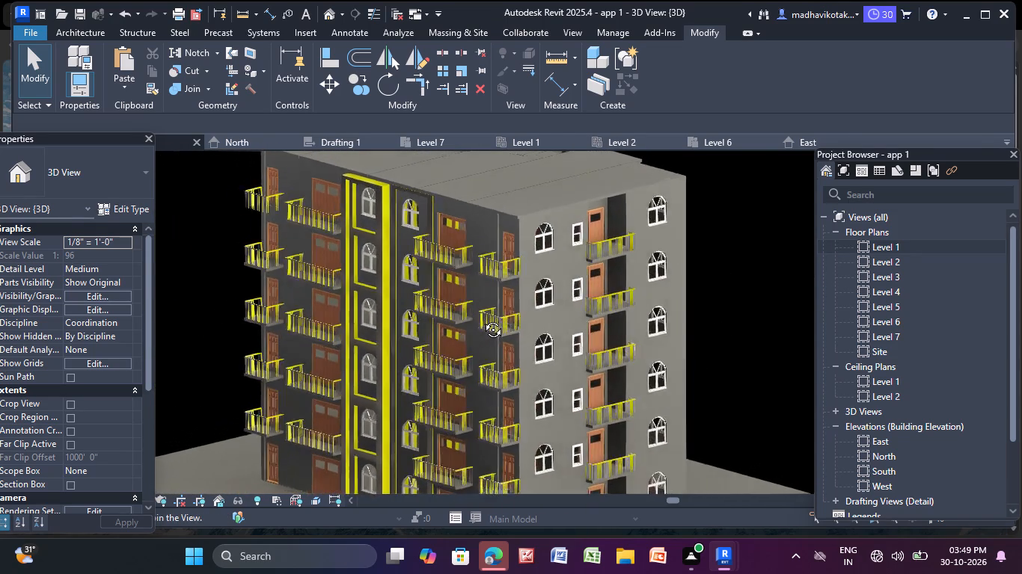
Adjust the upper edges of the copied yellow panel's outline, inner frame and topmost window opening using its shape handles.
middle_drag(482, 318, 483, 318)
scroll(414, 214, up, 8)
middle_drag(434, 196, 436, 357)
scroll(434, 201, up, 1)
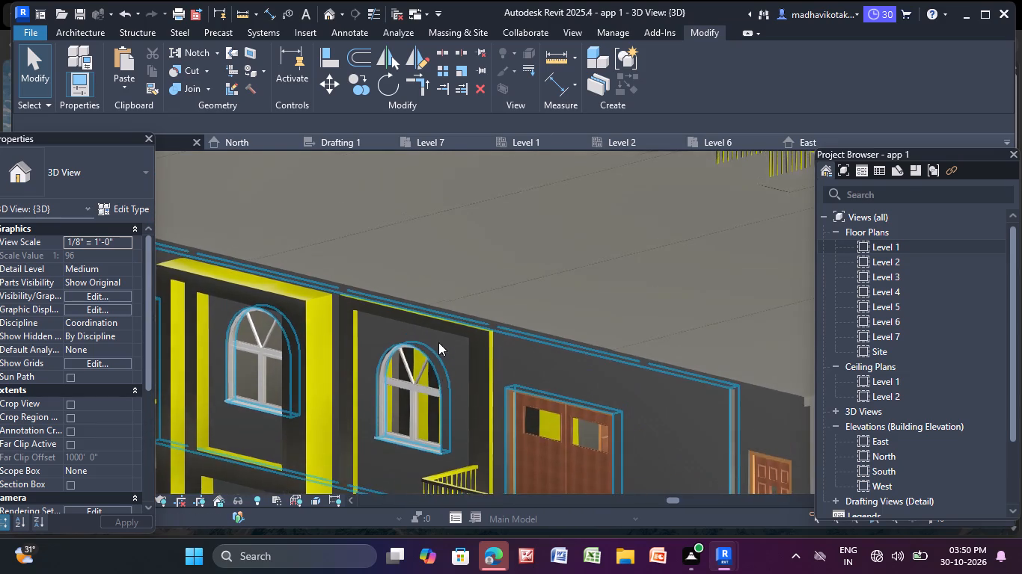
scroll(440, 317, up, 4)
click(423, 325)
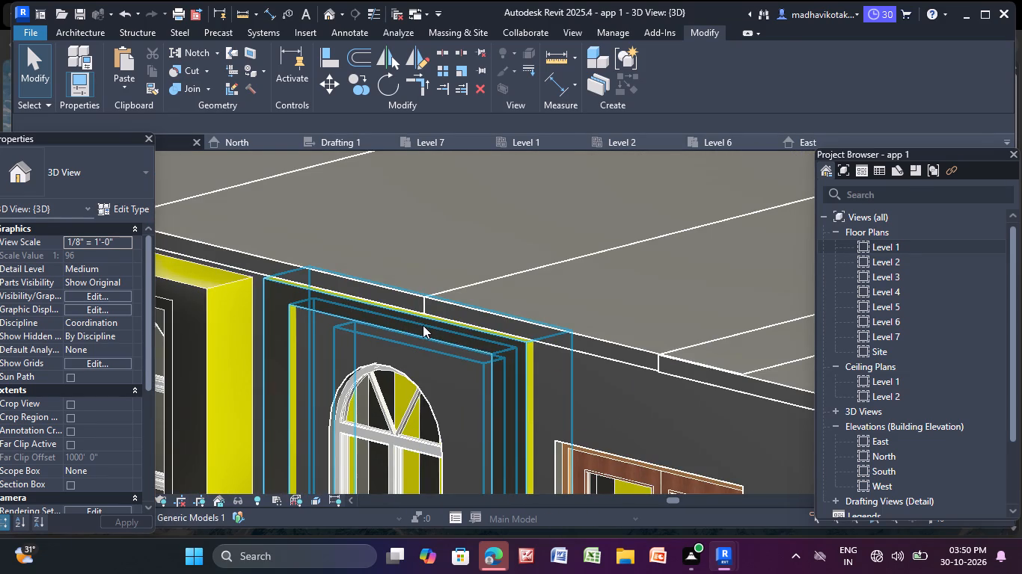
middle_drag(423, 325, 448, 309)
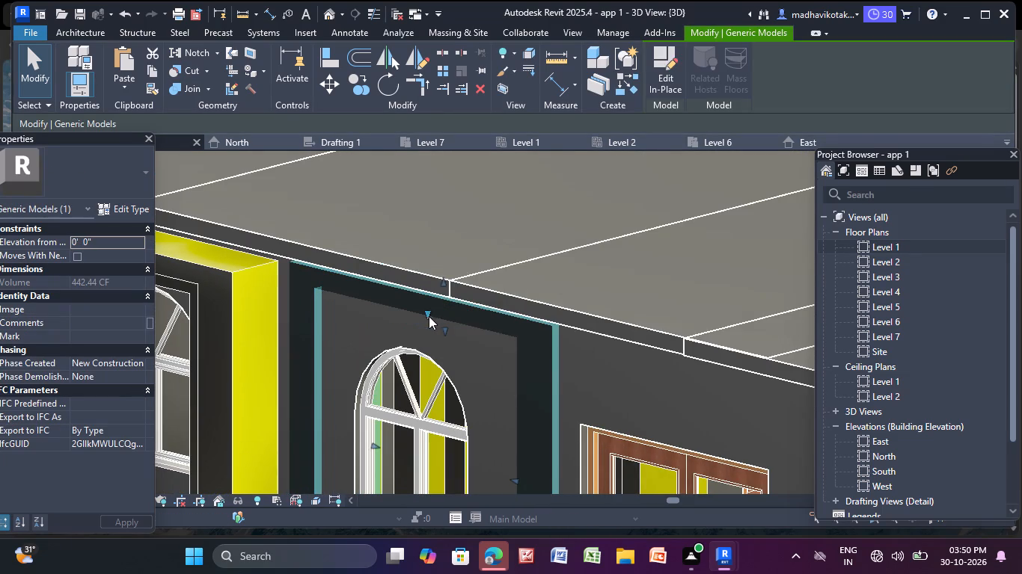
drag(427, 312, 400, 314)
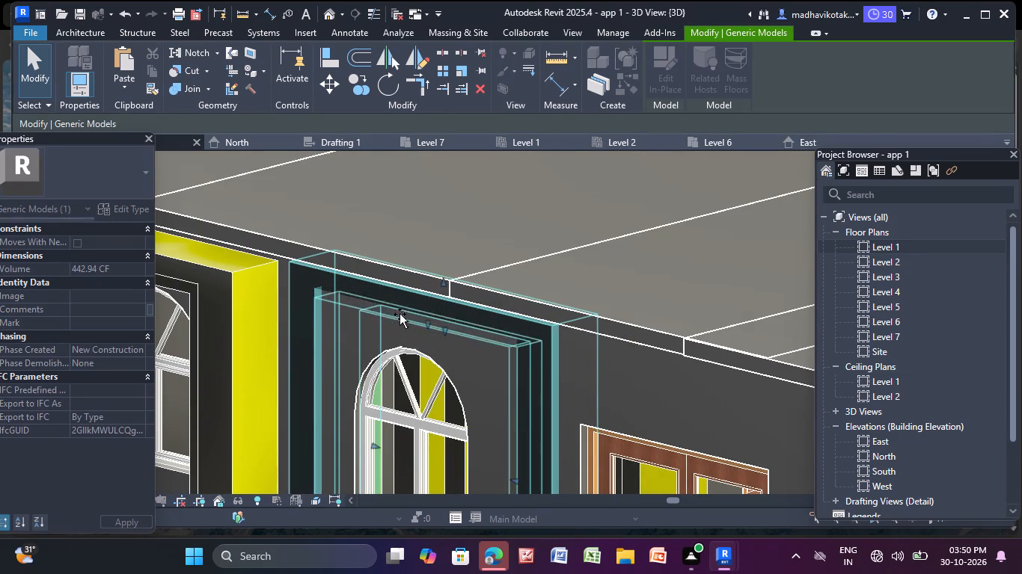
drag(400, 314, 415, 303)
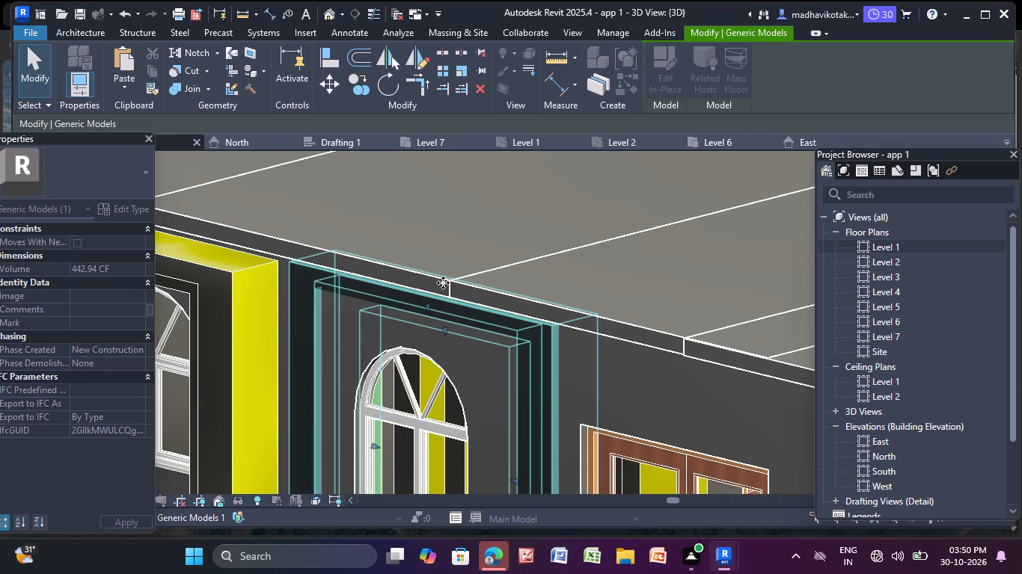
drag(443, 283, 382, 293)
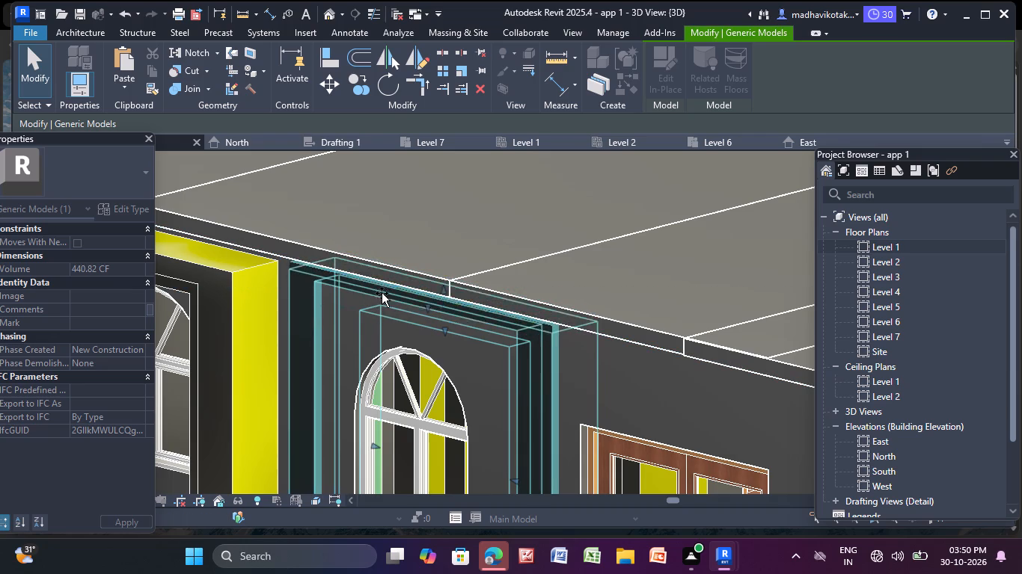
drag(382, 293, 385, 288)
drag(447, 332, 445, 332)
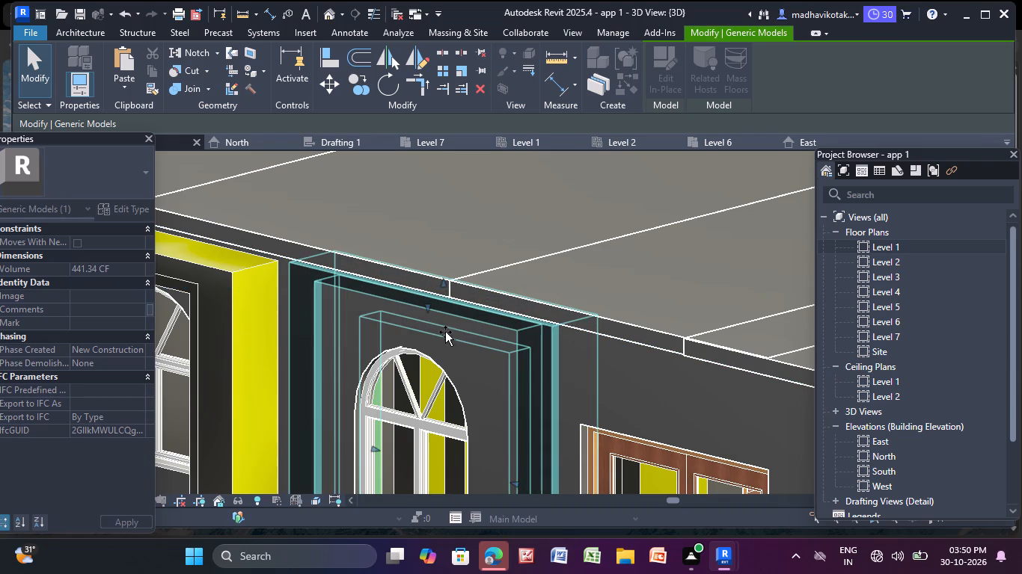
drag(445, 332, 420, 319)
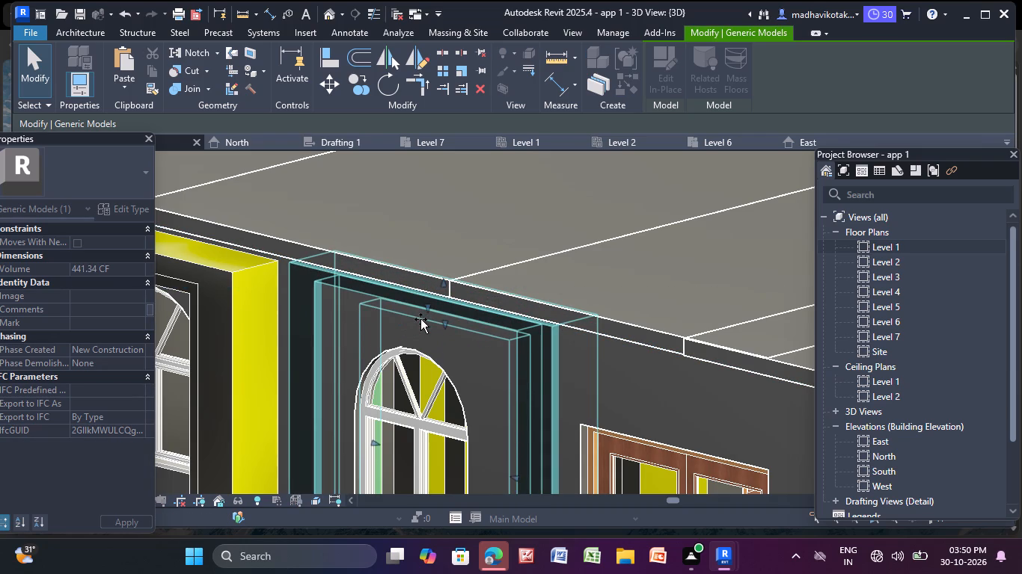
drag(420, 319, 414, 324)
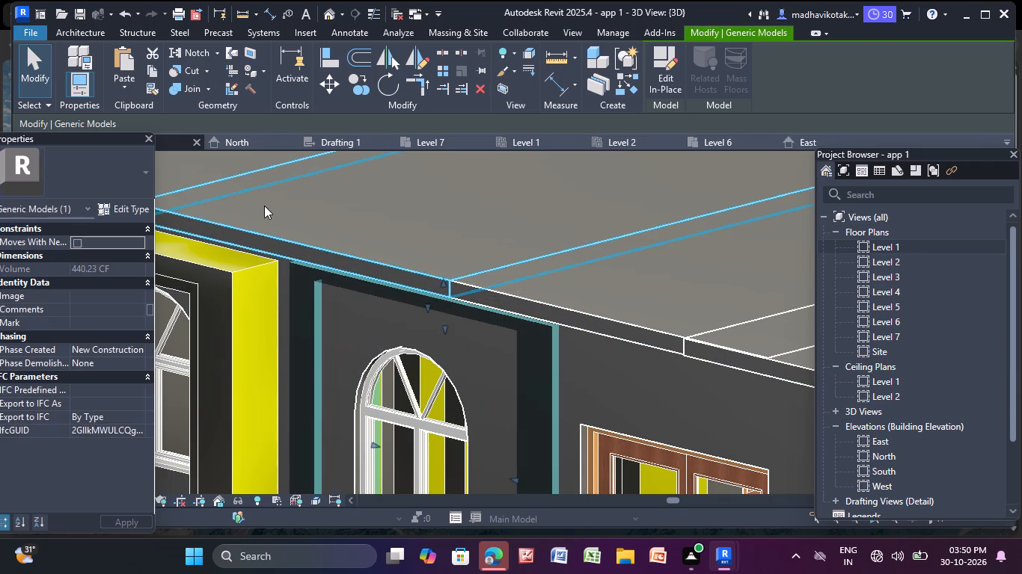
key(Escape)
key(Escape)
Examine the reshaped panel beside the original, from the top floor and across the whole front facade.
scroll(394, 256, down, 4)
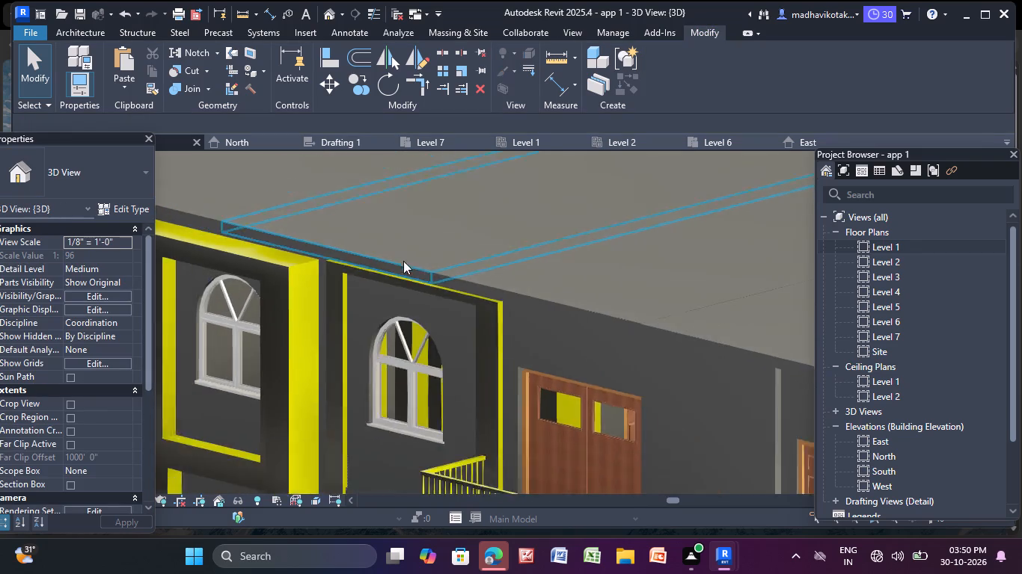
middle_drag(444, 322, 498, 290)
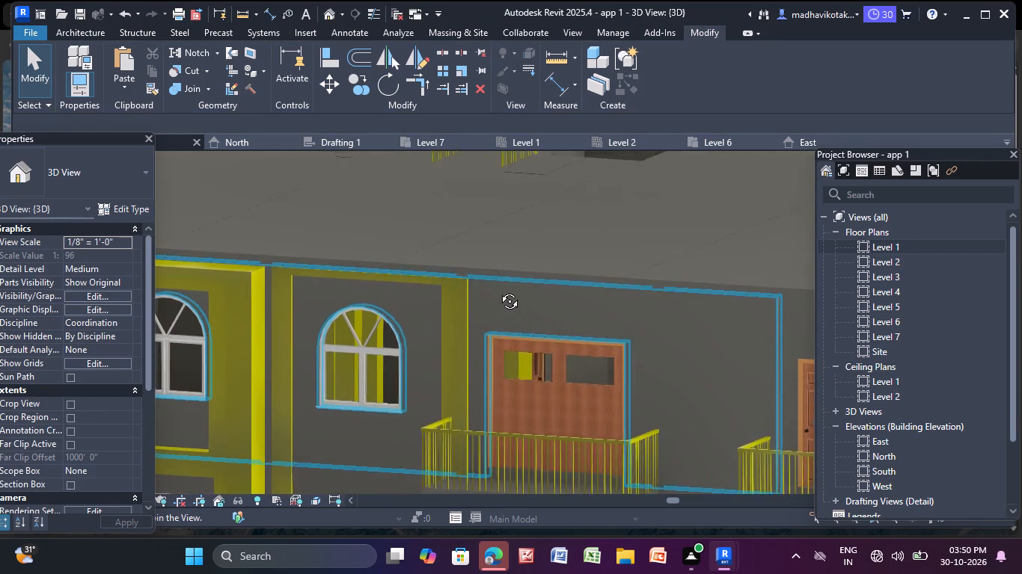
middle_drag(498, 290, 512, 293)
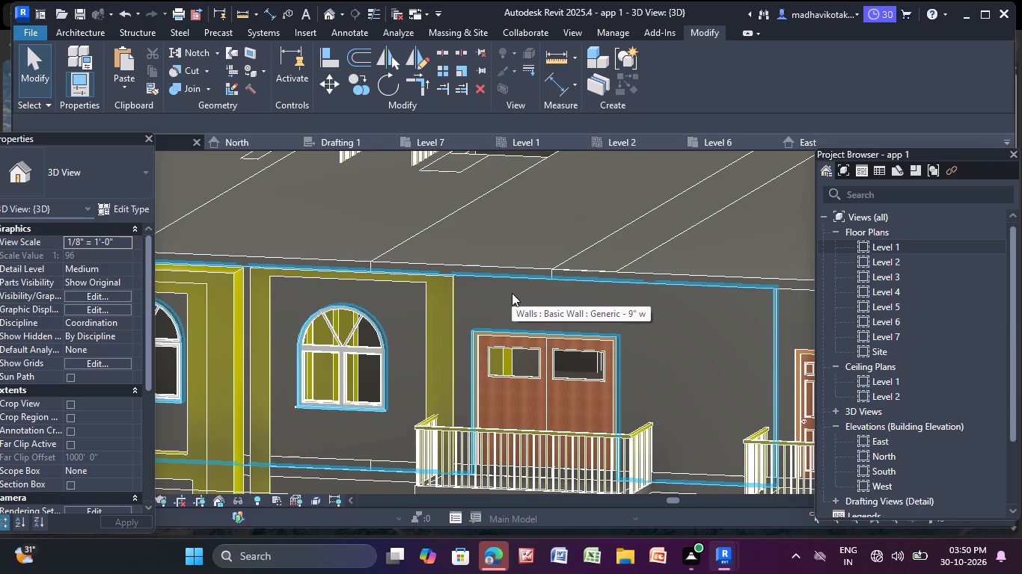
scroll(422, 286, down, 6)
scroll(367, 413, down, 2)
middle_drag(367, 413, 442, 241)
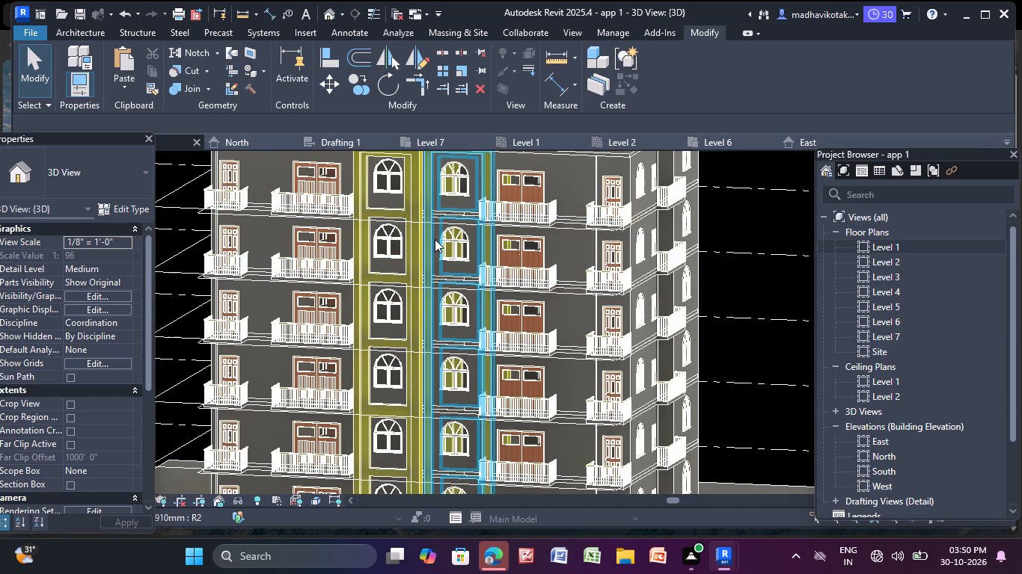
scroll(302, 389, down, 4)
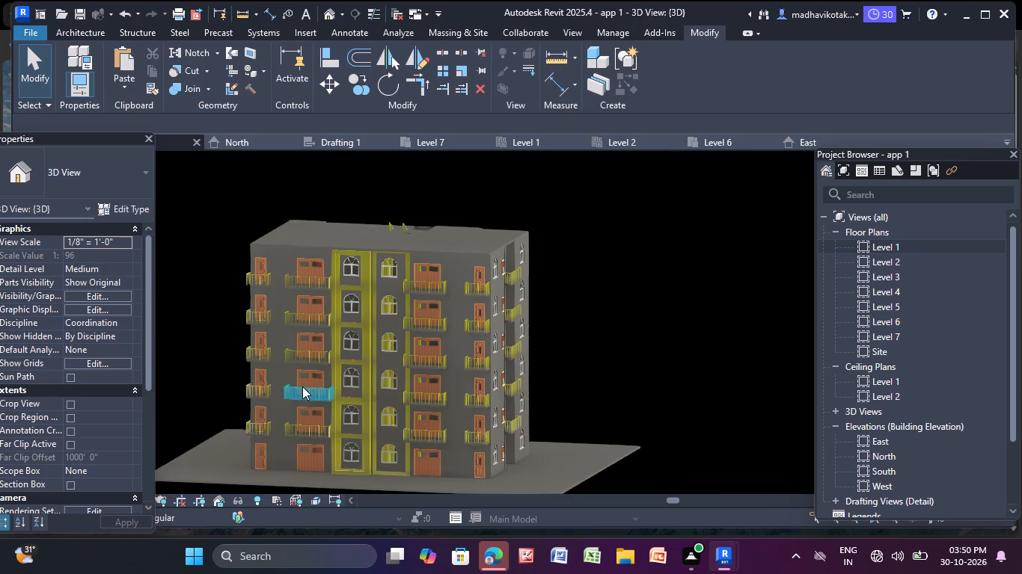
middle_drag(302, 380, 307, 368)
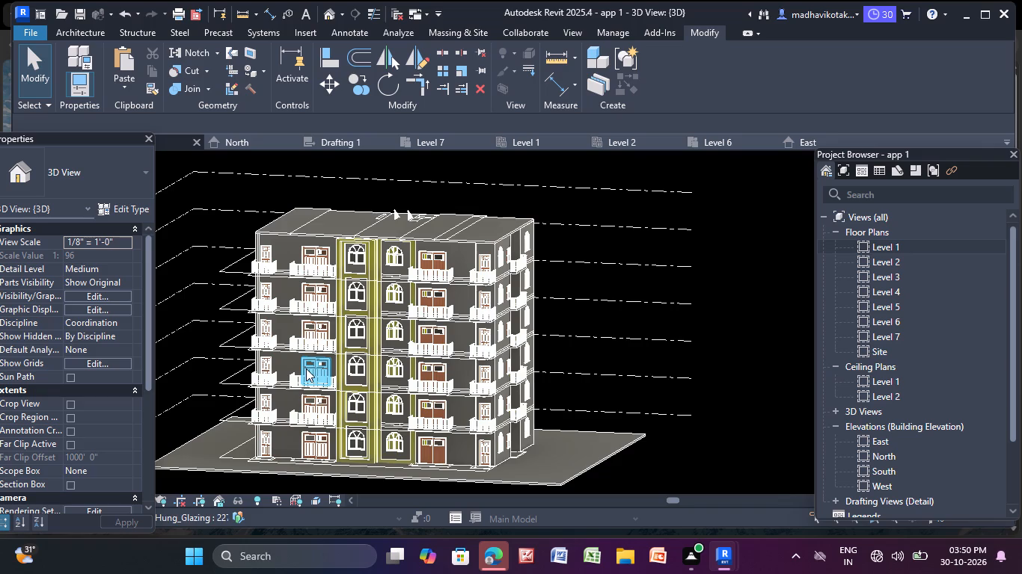
Raise the bottom edge of a mid-height opening in the copied yellow panel slightly, near the floor line above an arched window.
scroll(366, 303, up, 10)
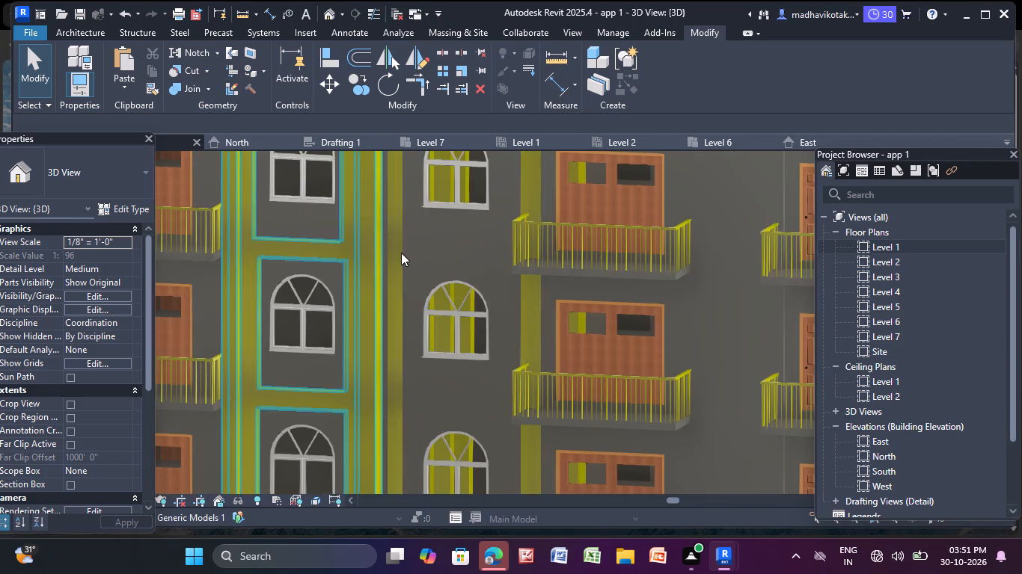
scroll(402, 254, up, 4)
click(351, 264)
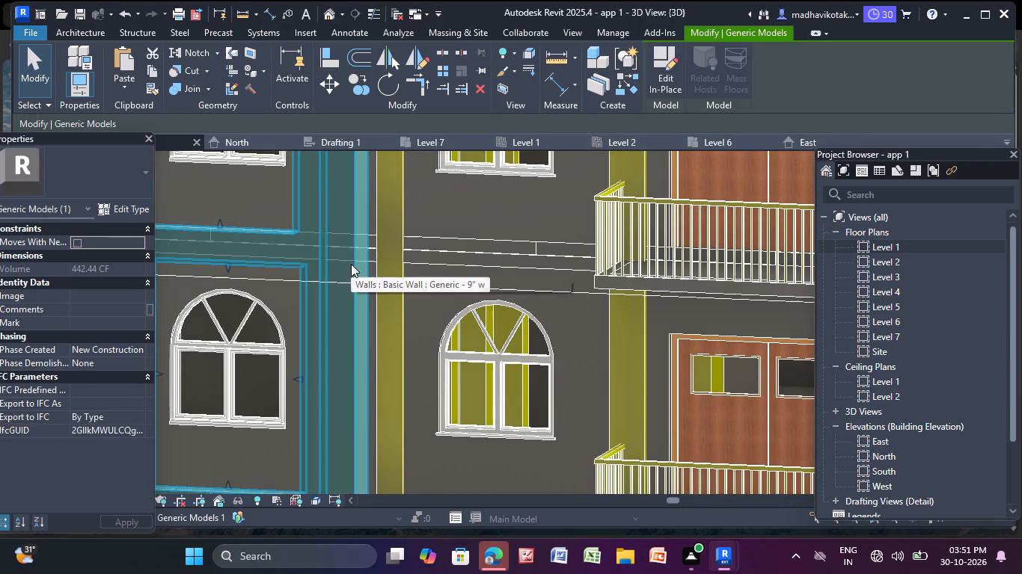
scroll(351, 264, down, 5)
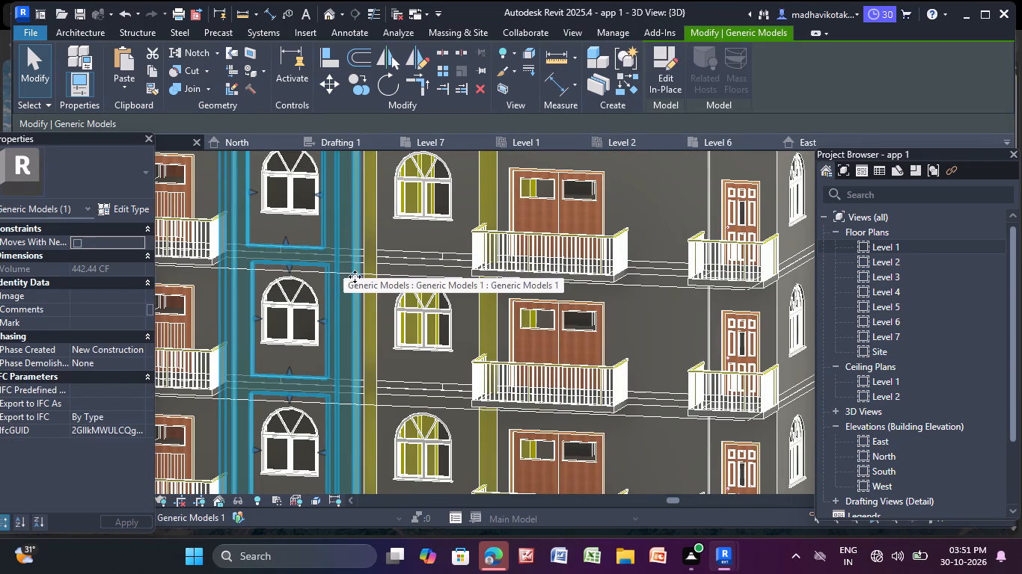
key(Escape)
scroll(377, 280, up, 5)
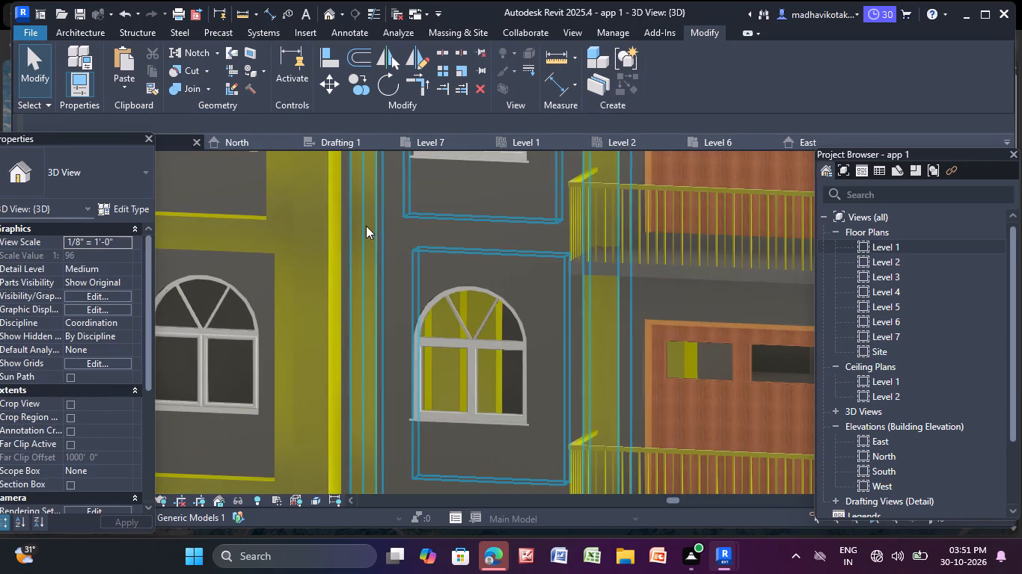
key(Escape)
click(361, 220)
scroll(369, 309, down, 1)
middle_drag(370, 309, 366, 274)
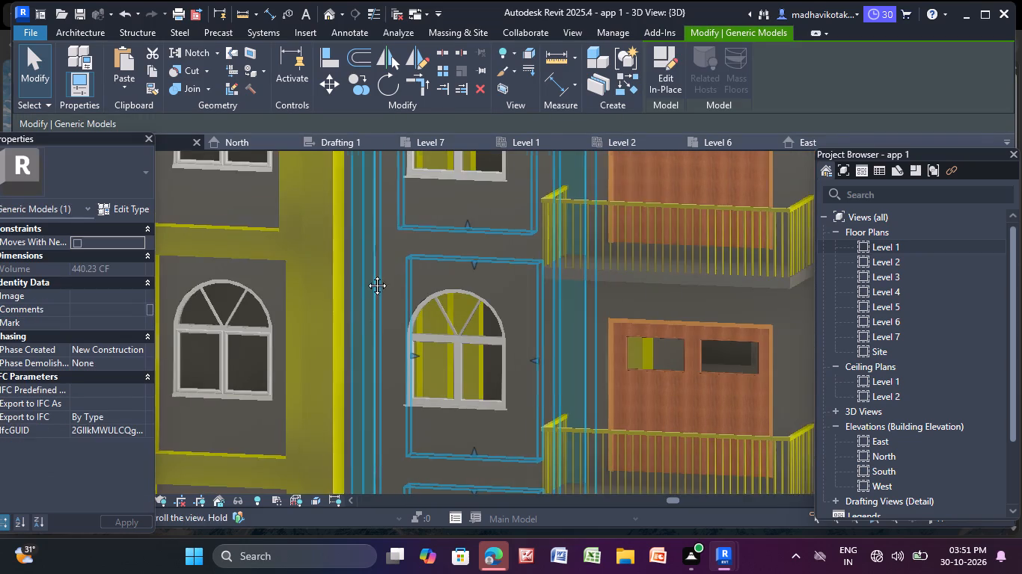
middle_drag(366, 274, 367, 228)
middle_drag(368, 256, 360, 374)
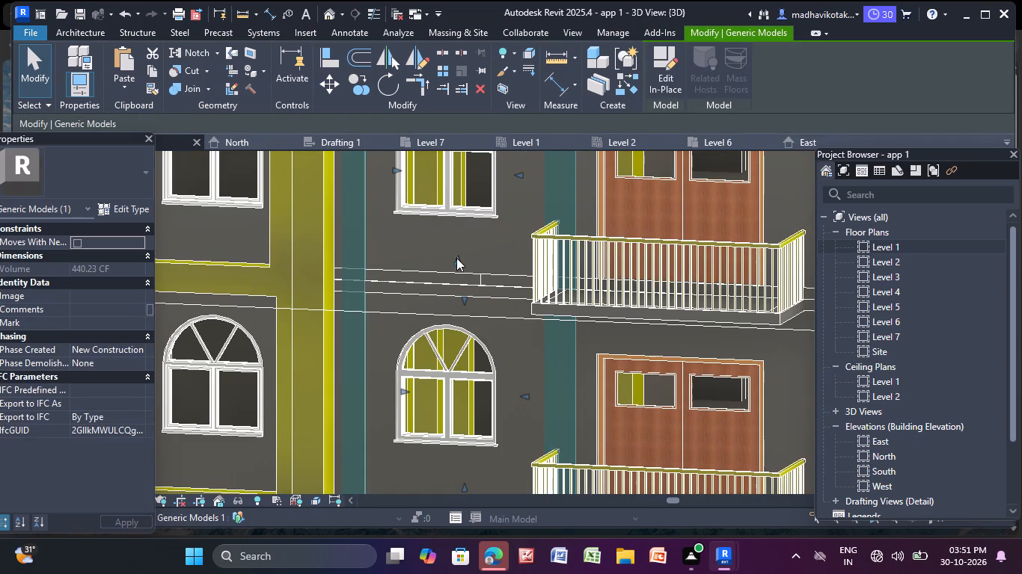
drag(456, 259, 435, 258)
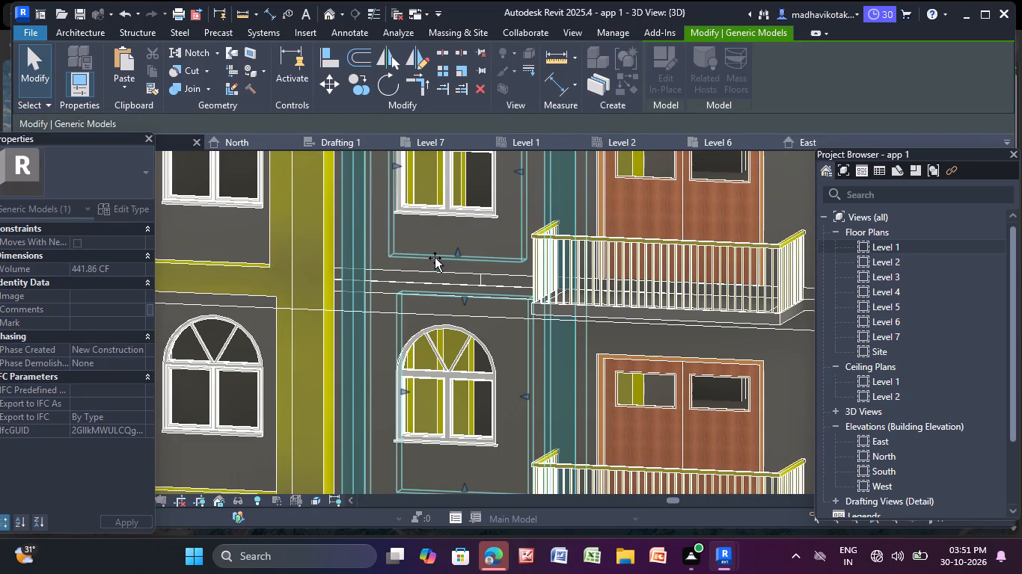
drag(435, 258, 435, 257)
key(Escape)
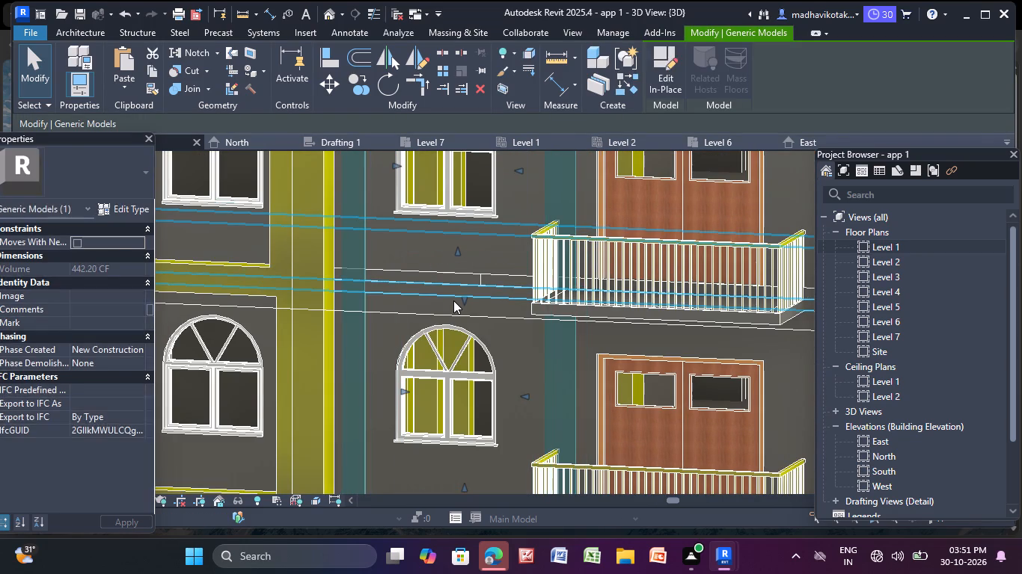
Raise the bottom edge of the copied panel's ground-floor opening and adjust that opening's top edge near the floor line.
scroll(453, 304, down, 6)
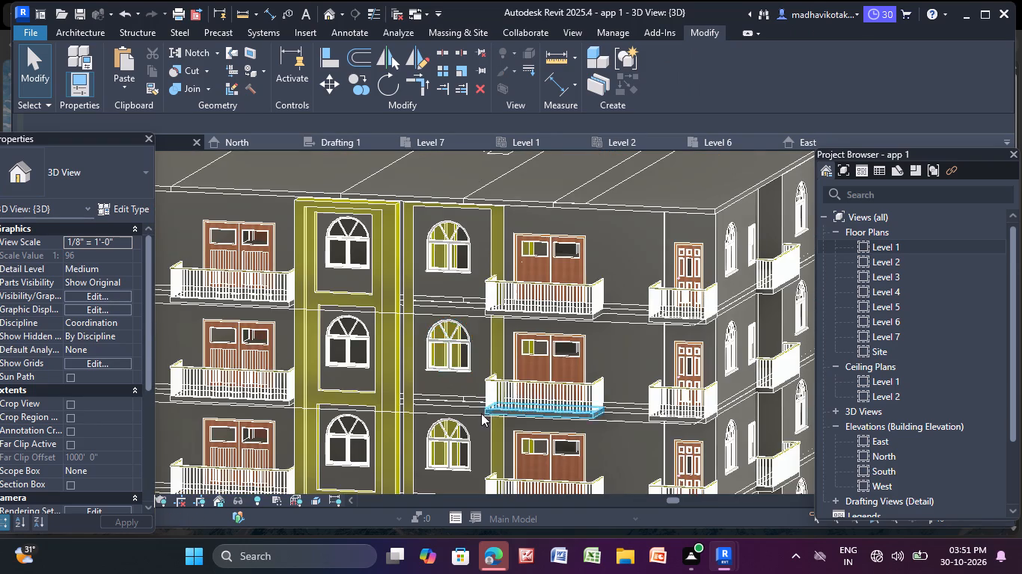
middle_drag(474, 414, 506, 388)
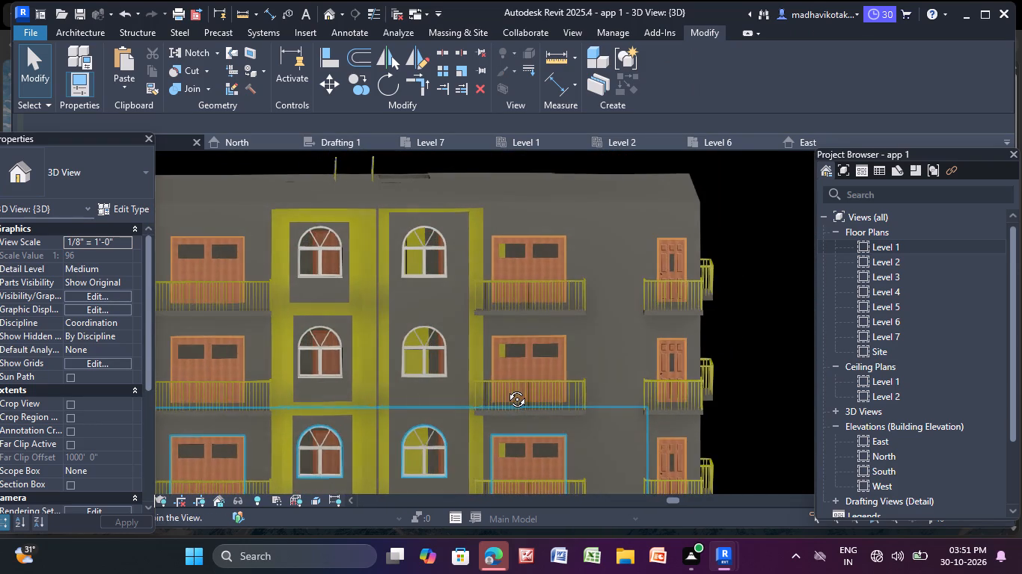
middle_drag(506, 388, 494, 398)
scroll(432, 367, down, 3)
middle_drag(432, 367, 366, 181)
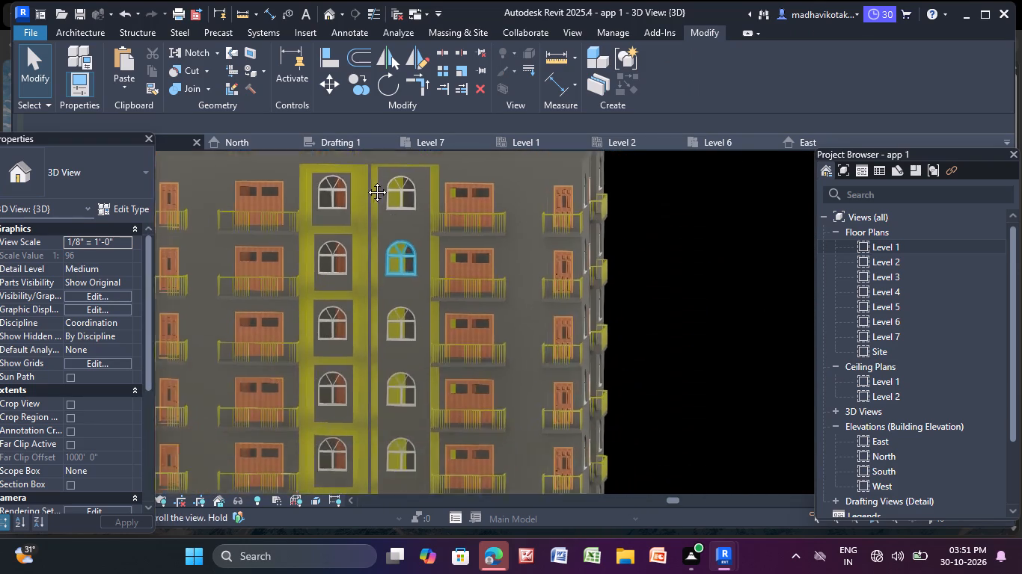
middle_drag(366, 181, 359, 169)
scroll(333, 410, up, 2)
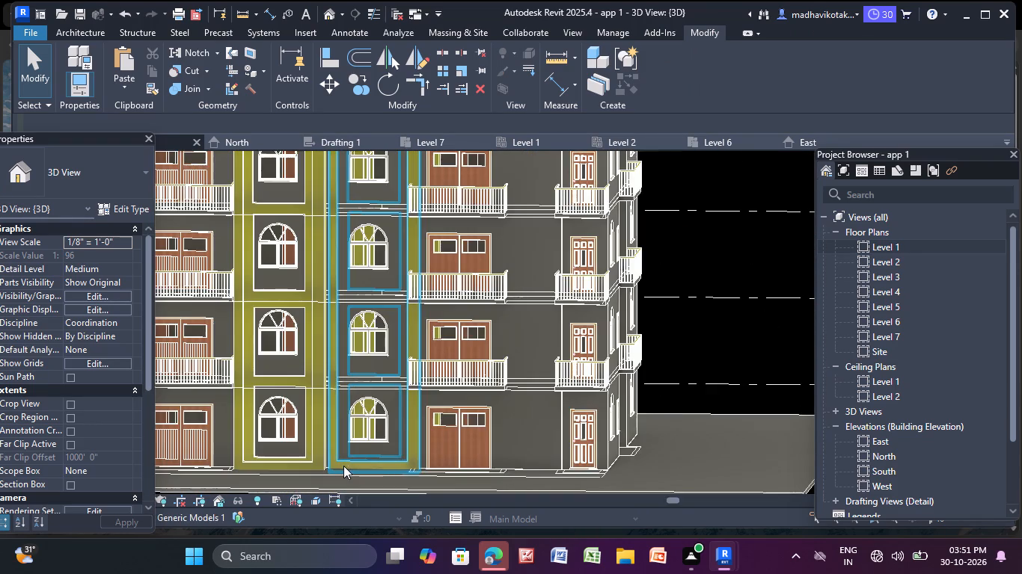
click(343, 466)
middle_drag(344, 468, 329, 372)
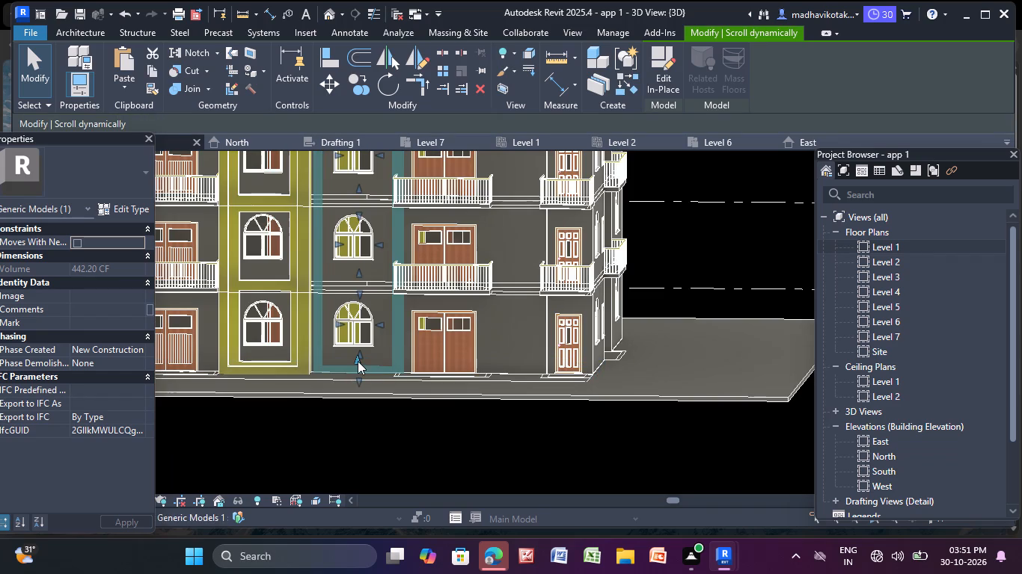
click(357, 361)
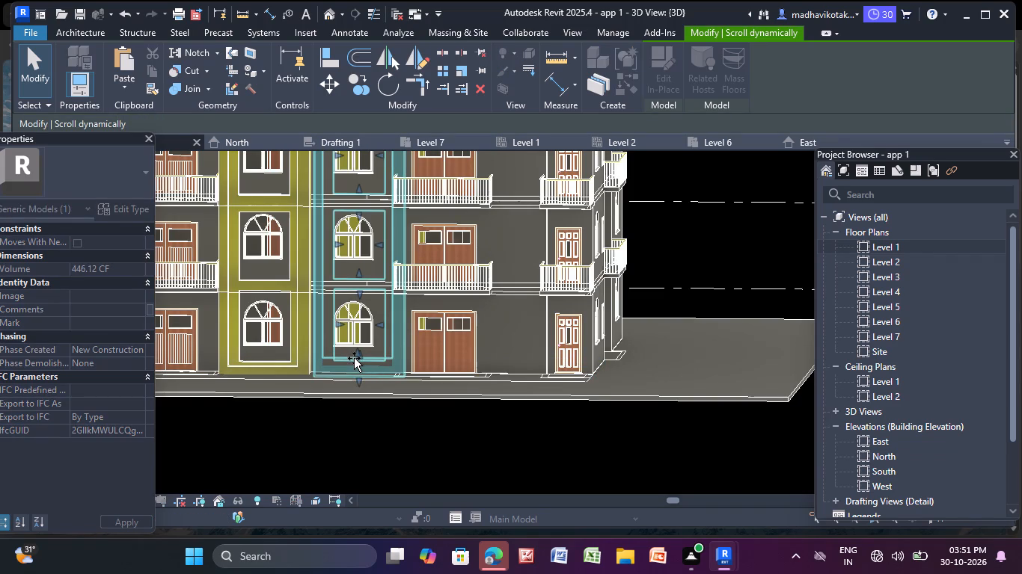
drag(358, 291, 351, 289)
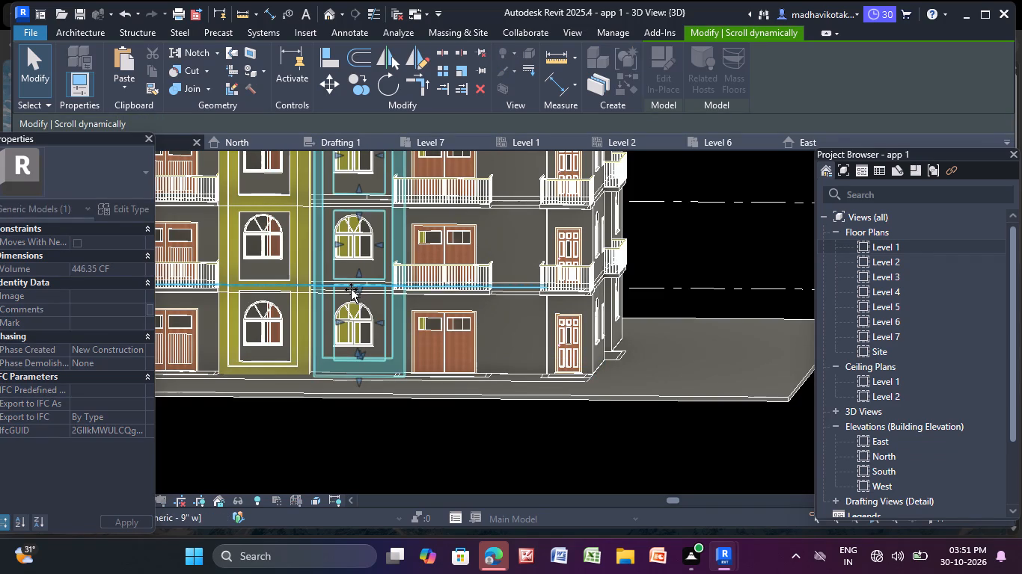
drag(351, 289, 348, 288)
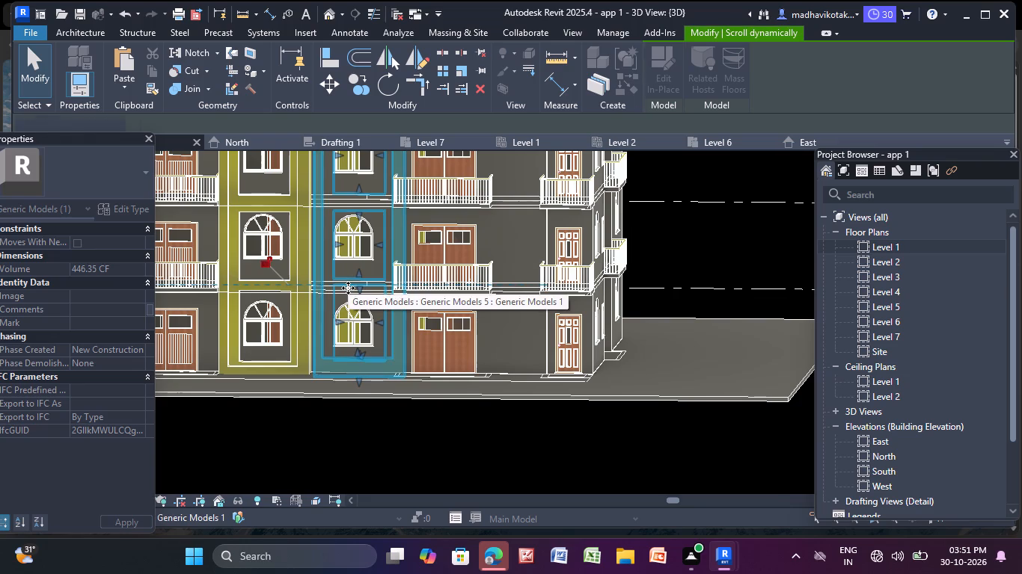
key(Escape)
key(Escape)
key(Escape)
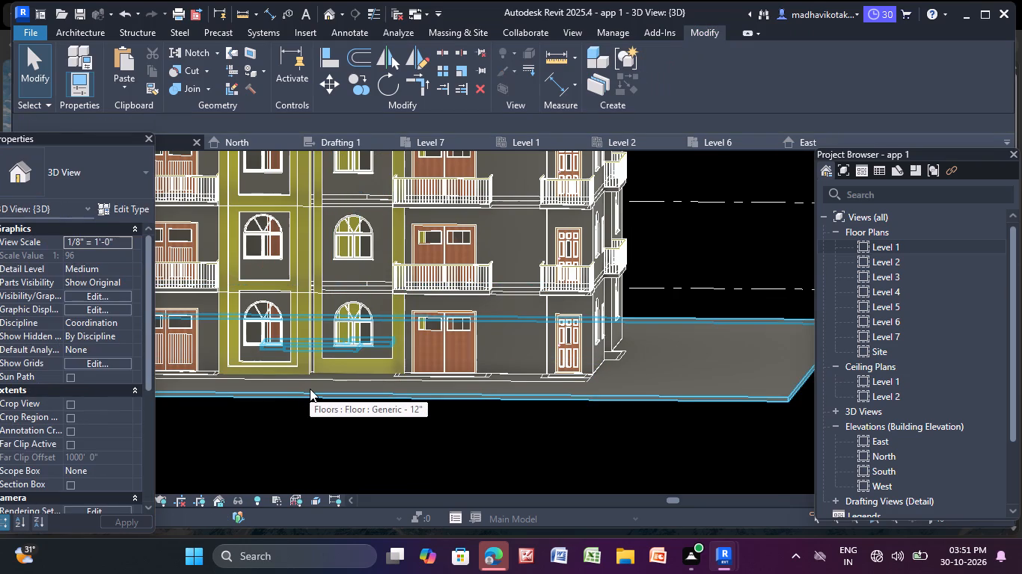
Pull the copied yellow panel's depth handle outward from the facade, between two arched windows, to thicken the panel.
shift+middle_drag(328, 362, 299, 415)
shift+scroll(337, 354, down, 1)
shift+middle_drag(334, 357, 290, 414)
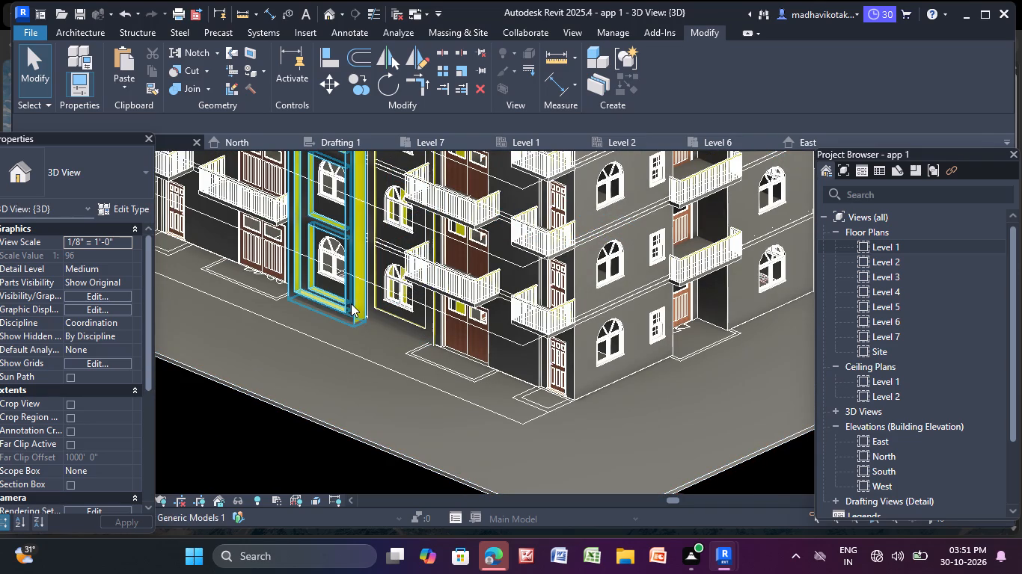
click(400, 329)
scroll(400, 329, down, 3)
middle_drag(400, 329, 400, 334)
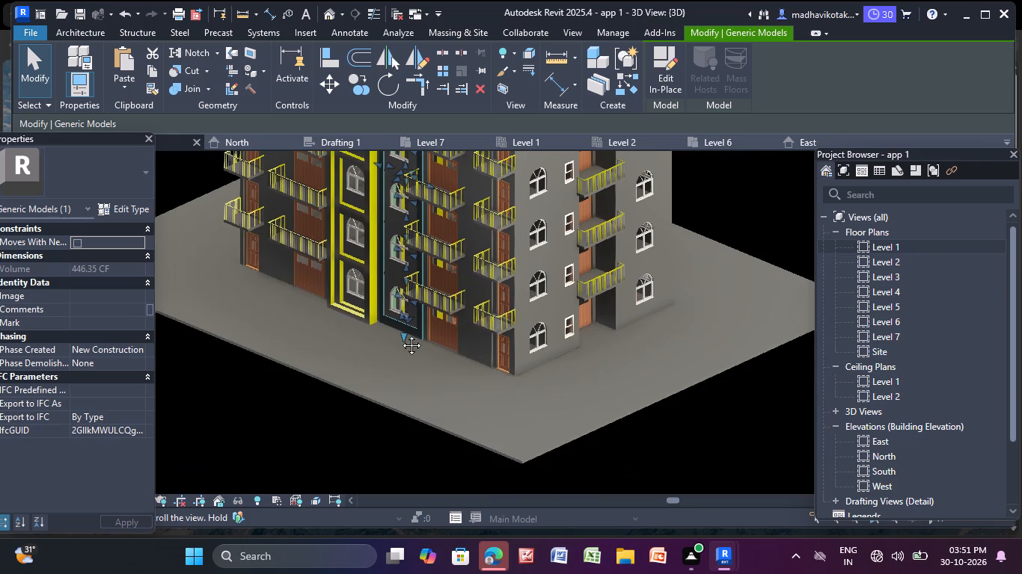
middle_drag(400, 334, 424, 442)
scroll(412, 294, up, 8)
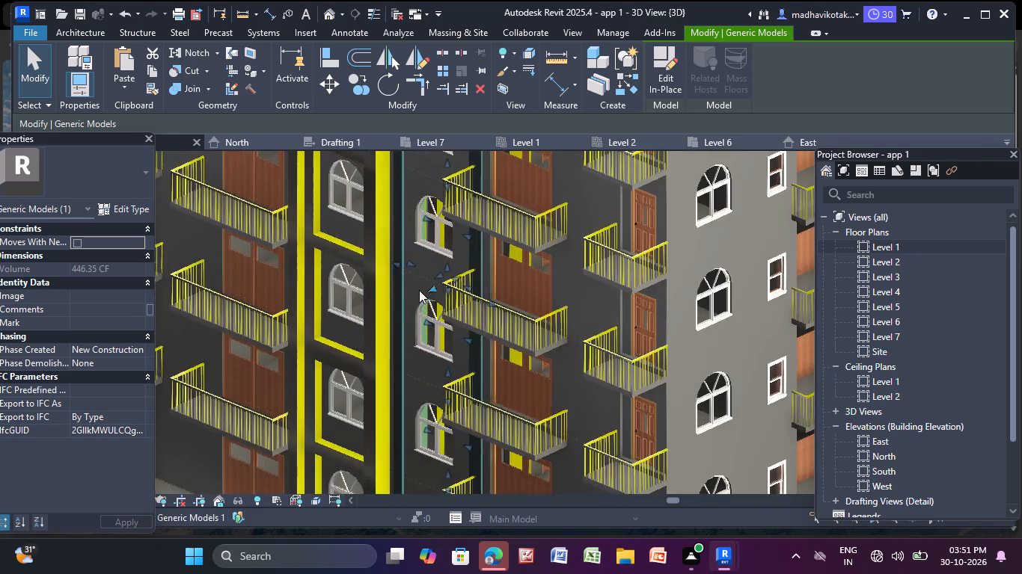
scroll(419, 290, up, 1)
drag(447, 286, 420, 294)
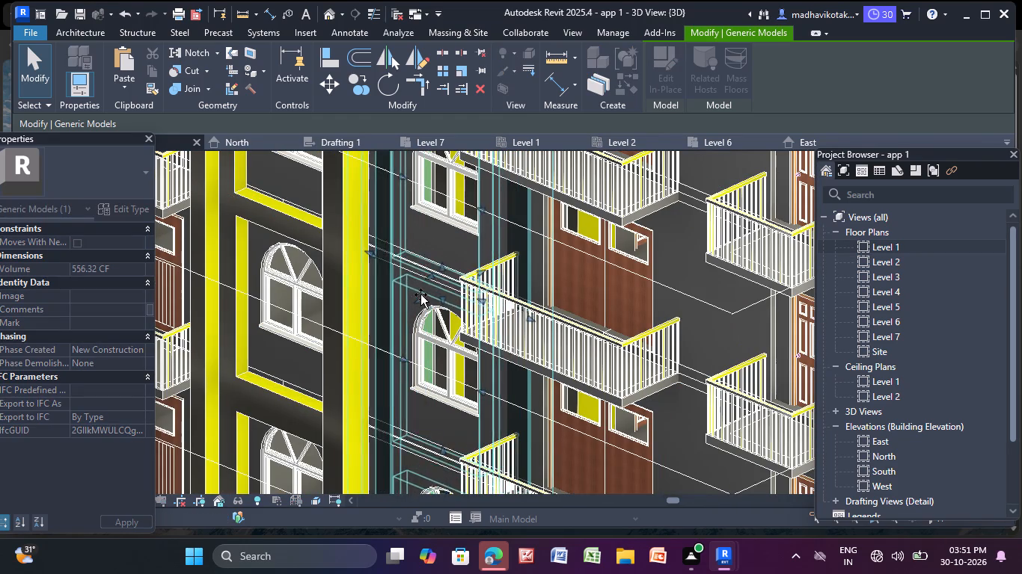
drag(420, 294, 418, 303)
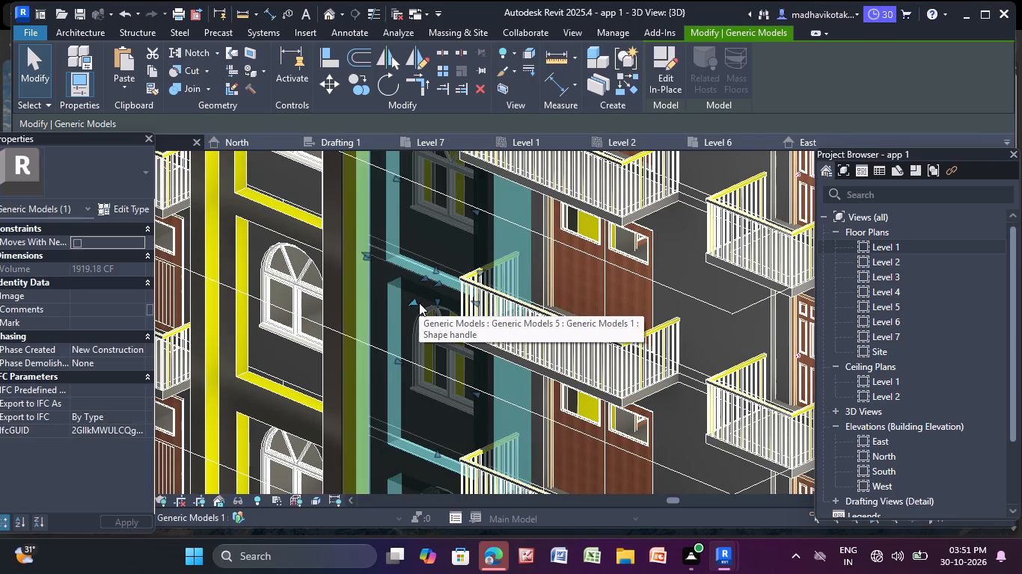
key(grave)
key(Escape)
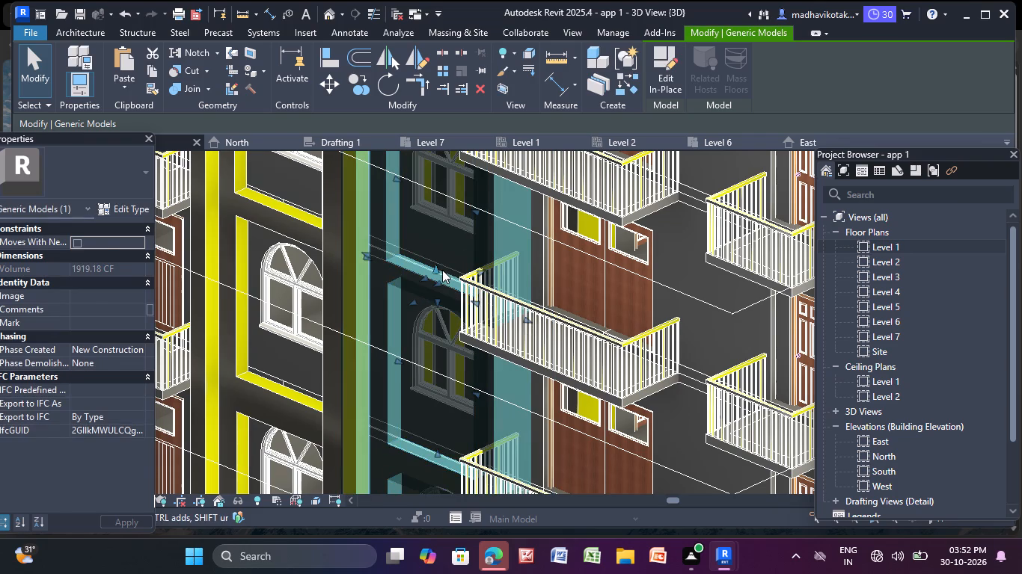
Push the copied yellow panel's depth handle back toward the building to reduce how far it projects in front of the arched windows.
scroll(402, 296, down, 5)
middle_drag(415, 415, 435, 413)
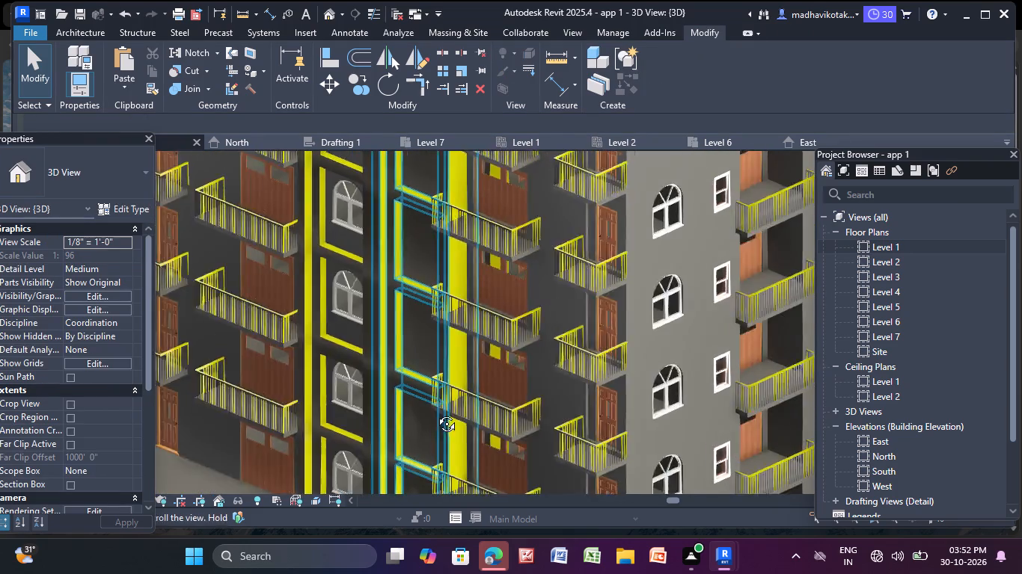
middle_drag(435, 413, 438, 359)
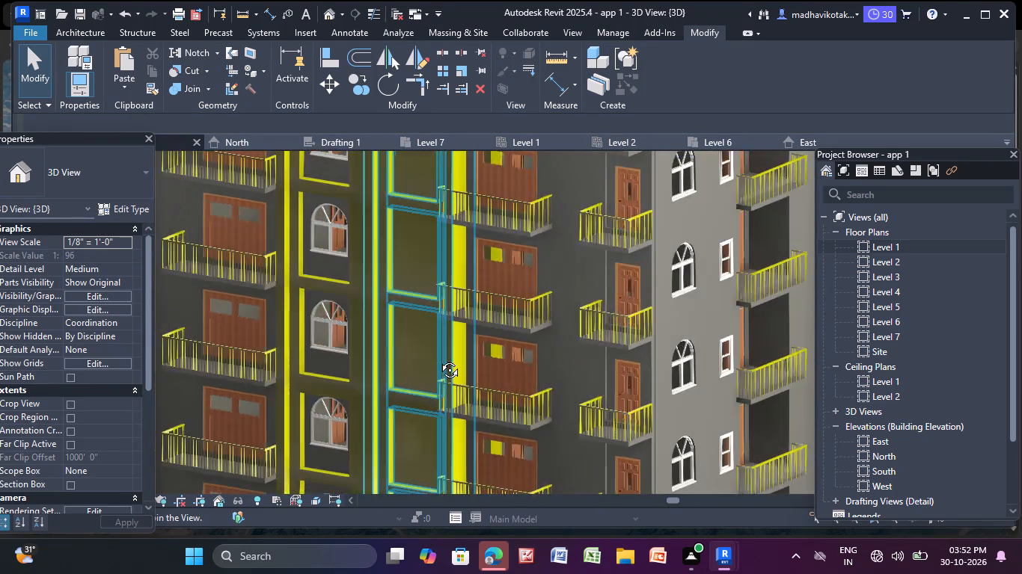
middle_drag(438, 359, 484, 350)
scroll(480, 349, down, 1)
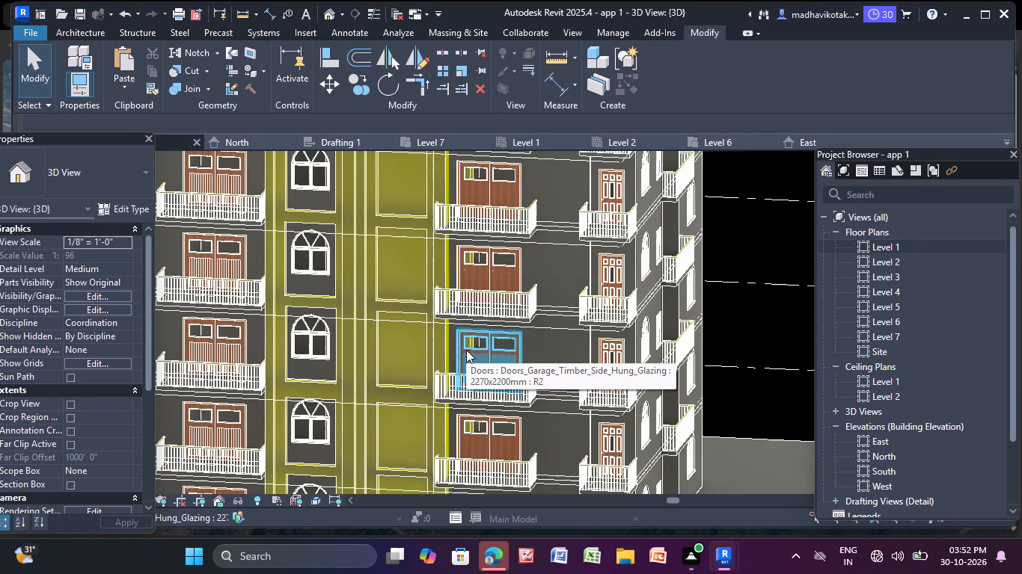
middle_drag(459, 355, 446, 368)
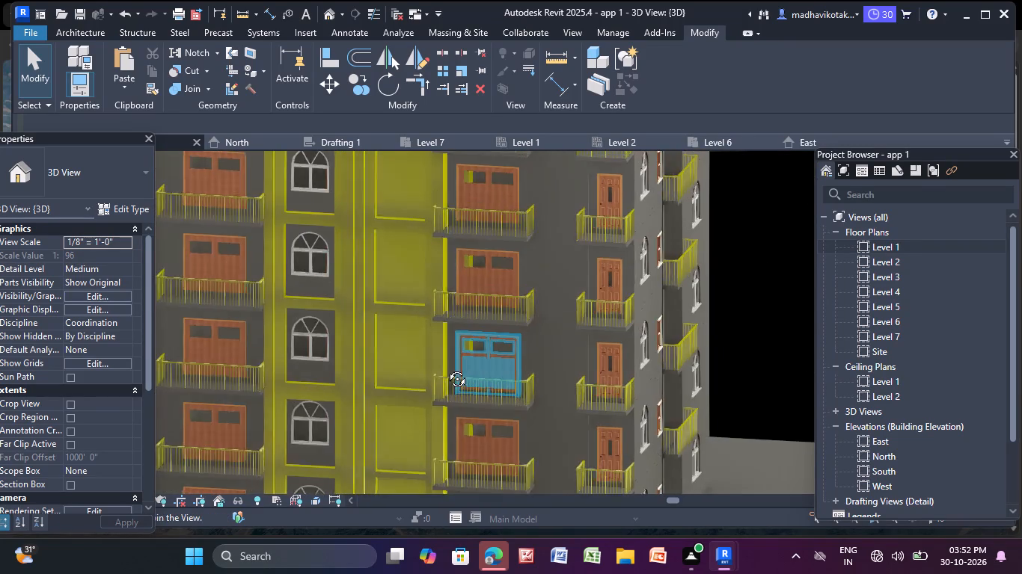
middle_drag(446, 368, 391, 409)
click(420, 285)
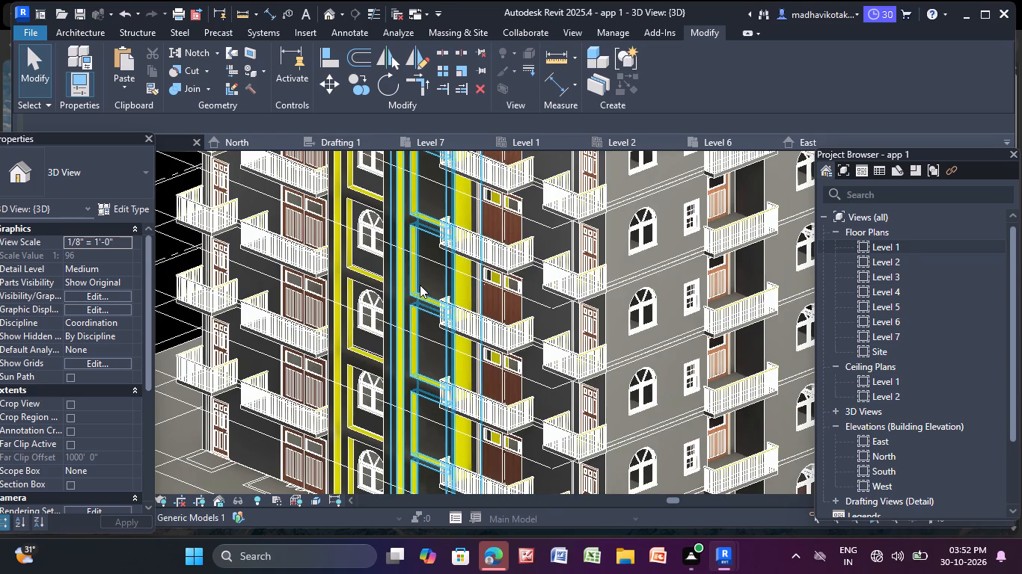
middle_drag(423, 330, 481, 315)
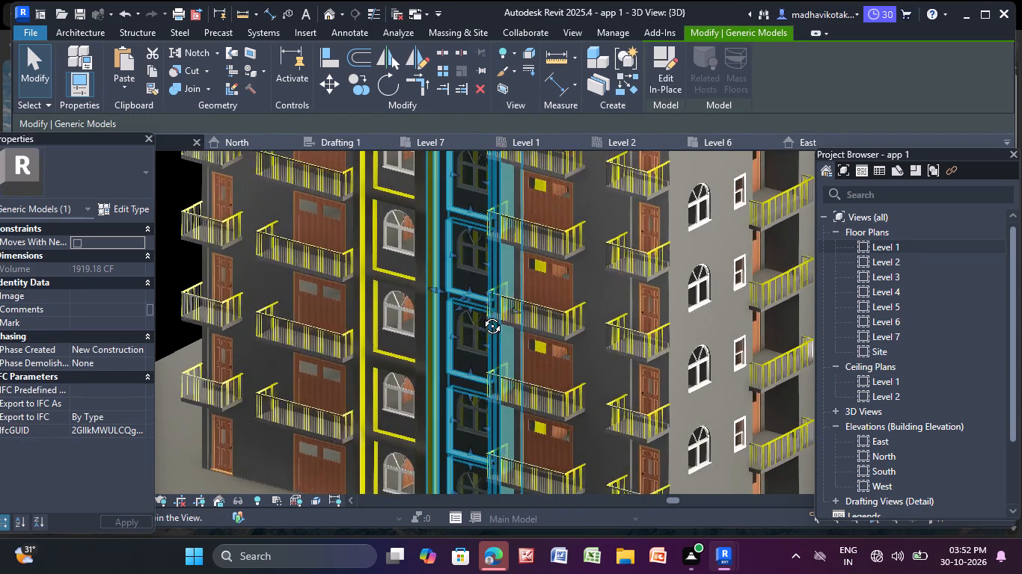
middle_drag(481, 315, 477, 309)
scroll(463, 297, up, 9)
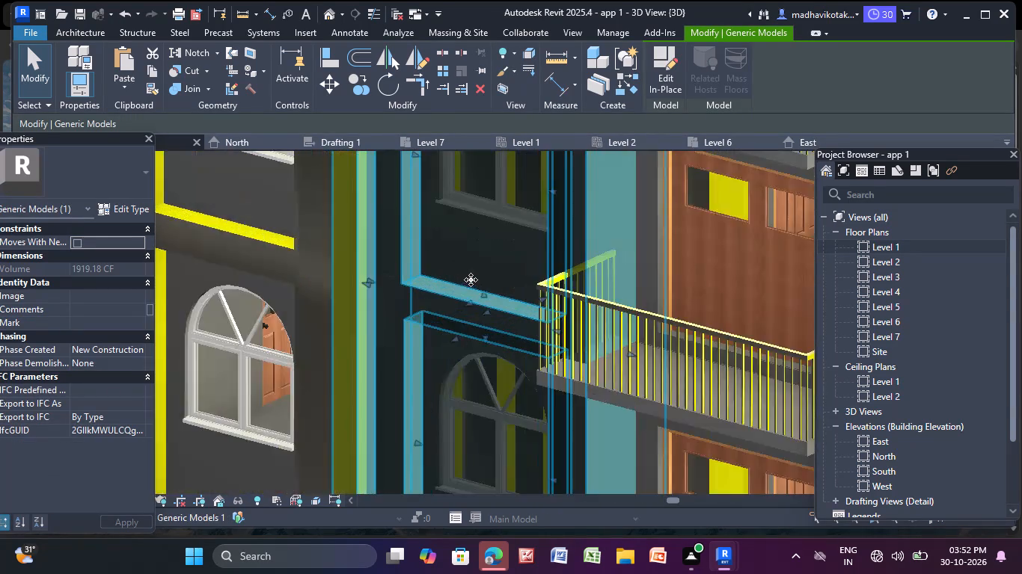
scroll(471, 280, up, 5)
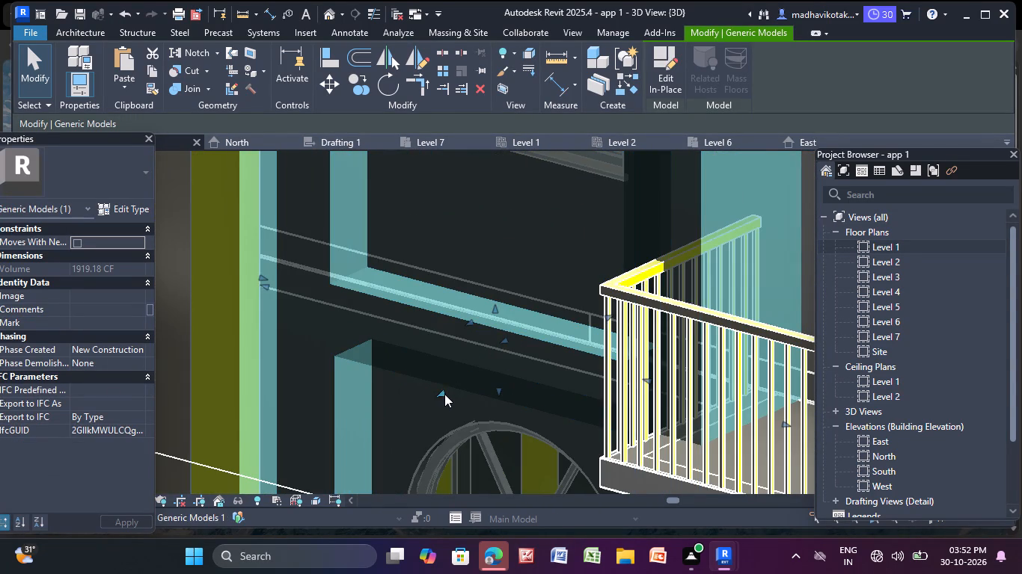
drag(444, 394, 361, 385)
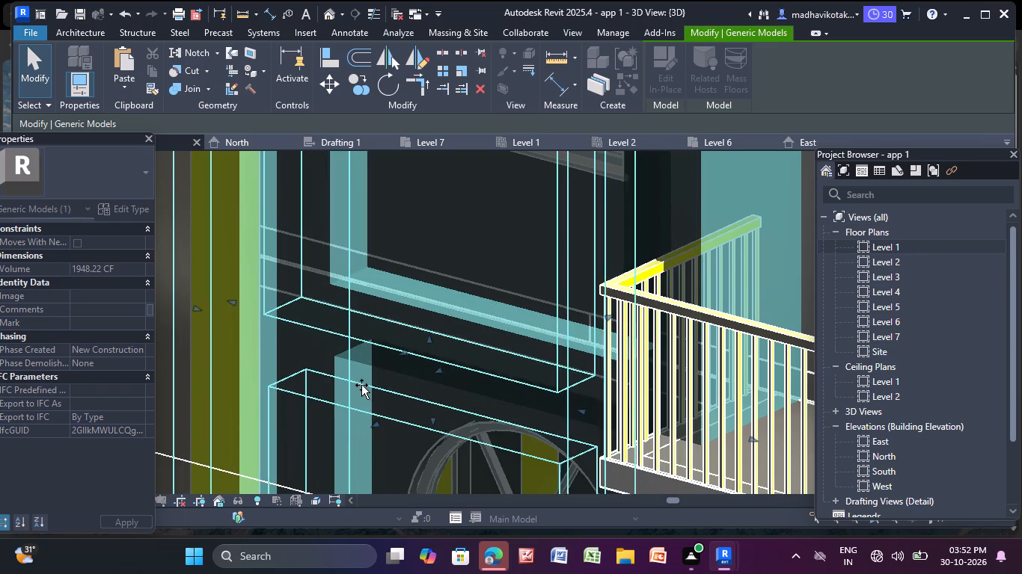
drag(361, 385, 442, 321)
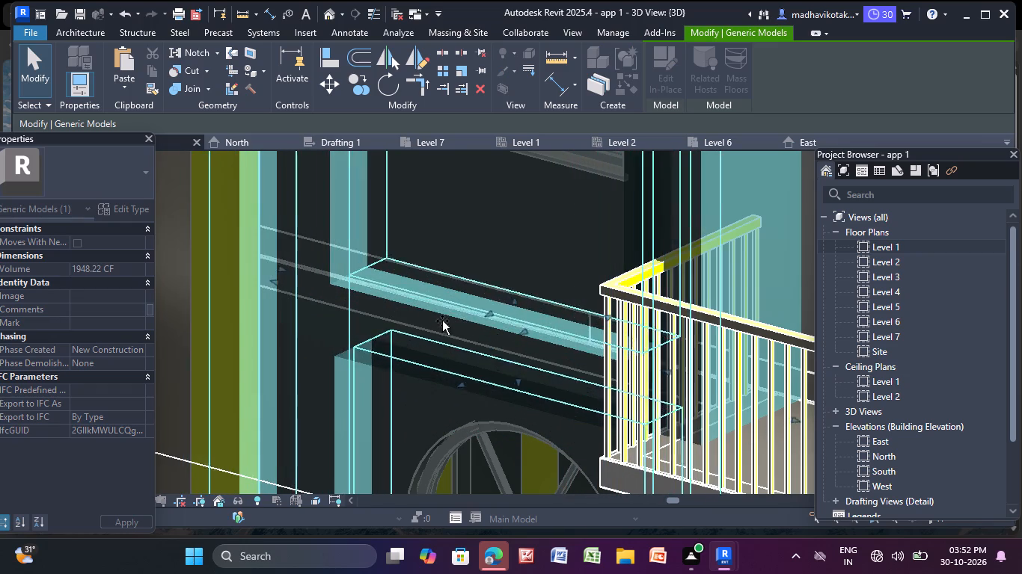
drag(442, 321, 489, 288)
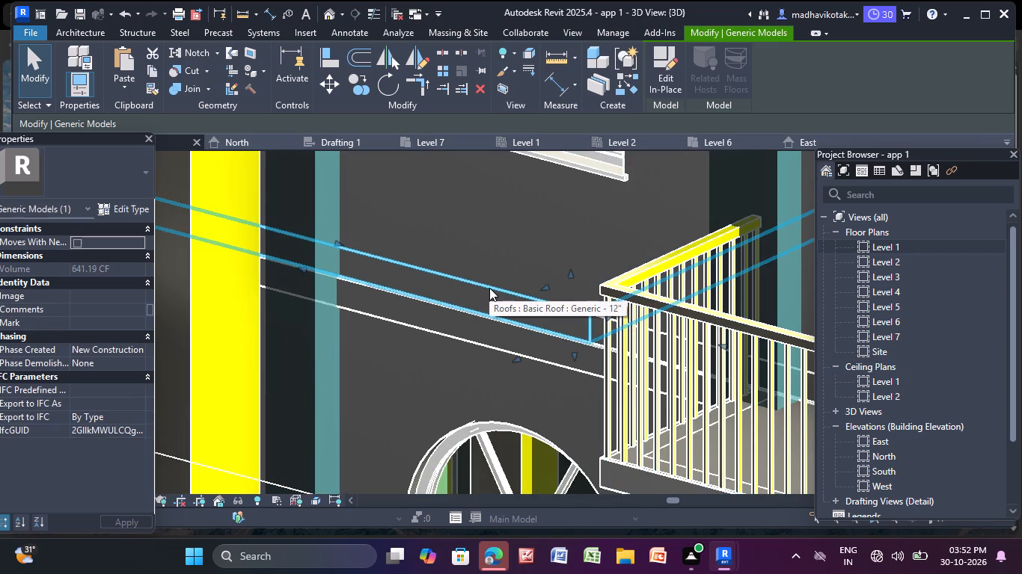
scroll(489, 288, down, 5)
scroll(477, 352, down, 5)
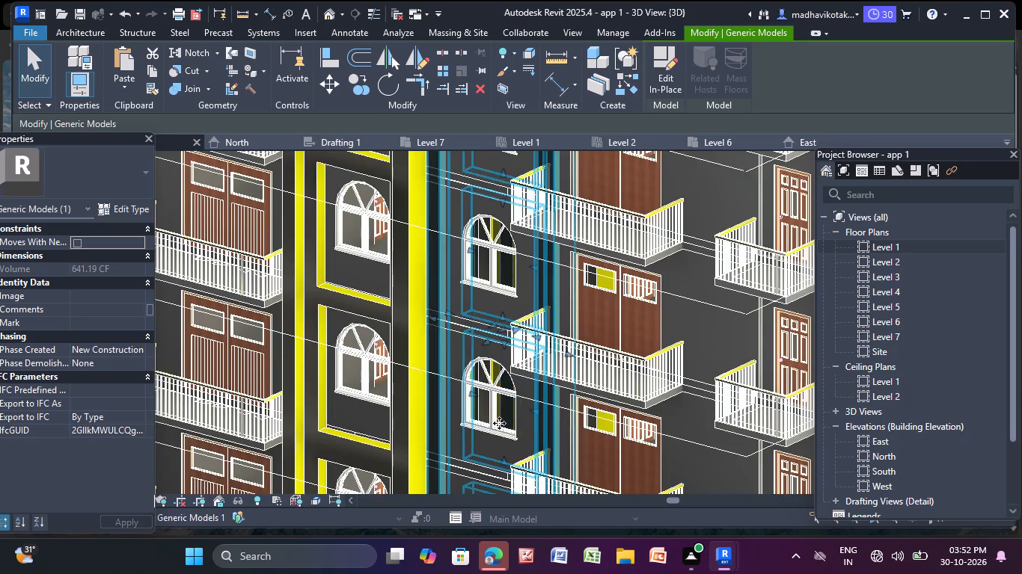
middle_drag(499, 423, 575, 368)
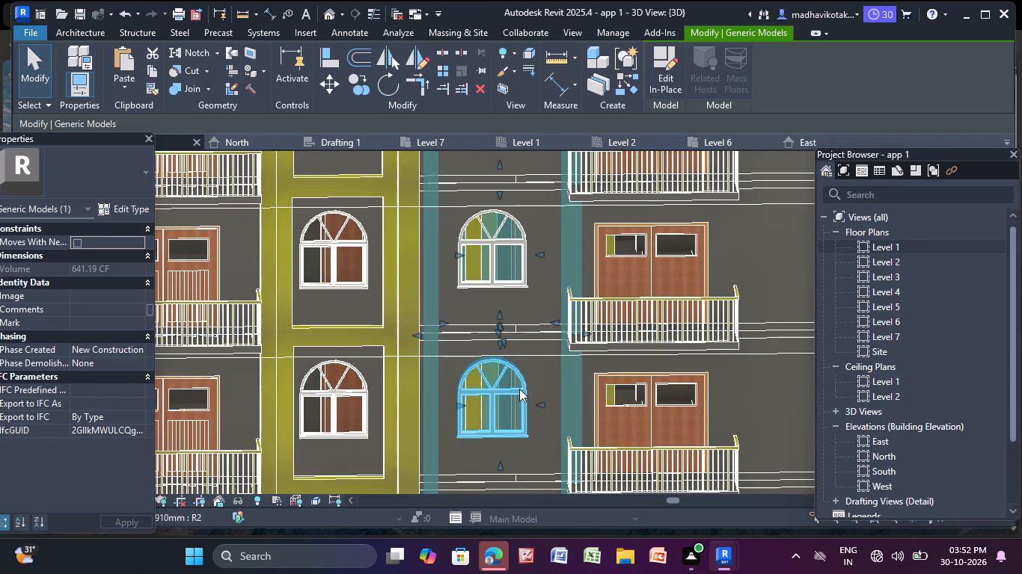
key(Escape)
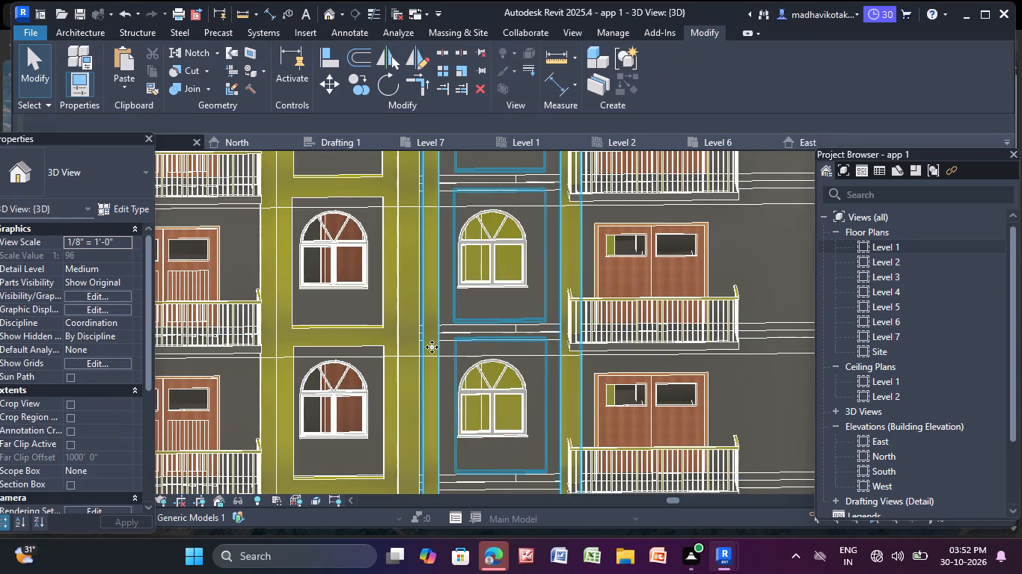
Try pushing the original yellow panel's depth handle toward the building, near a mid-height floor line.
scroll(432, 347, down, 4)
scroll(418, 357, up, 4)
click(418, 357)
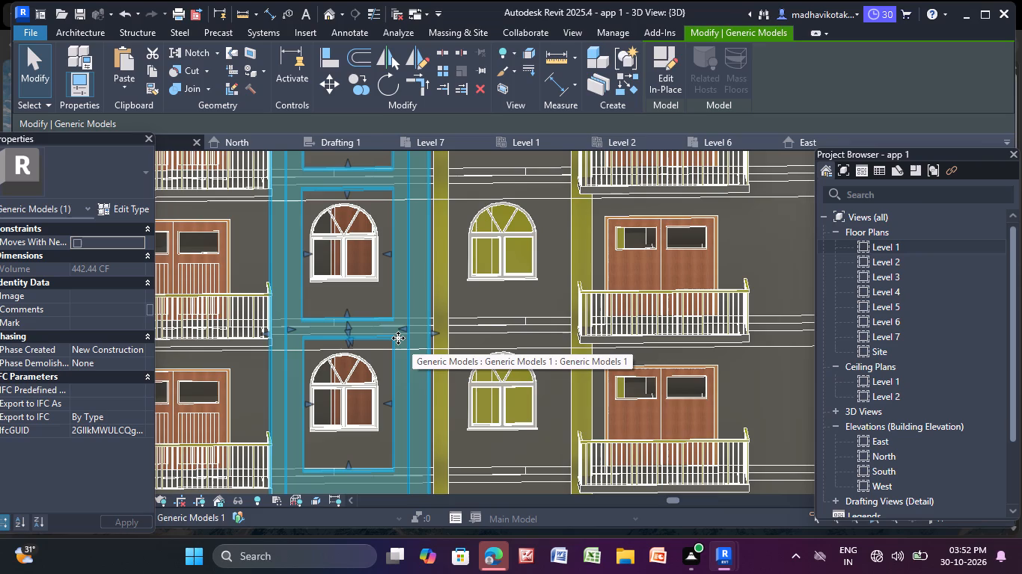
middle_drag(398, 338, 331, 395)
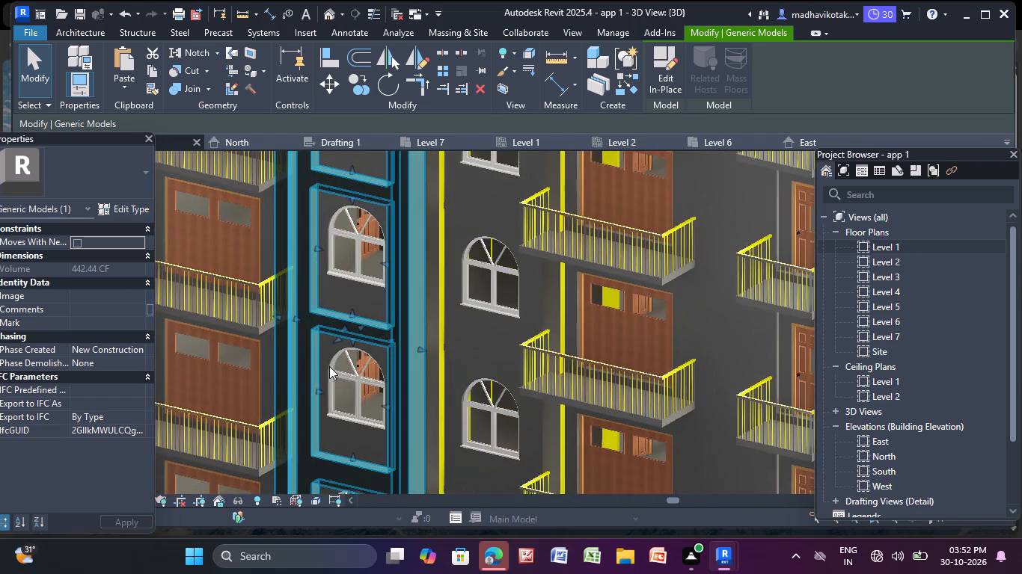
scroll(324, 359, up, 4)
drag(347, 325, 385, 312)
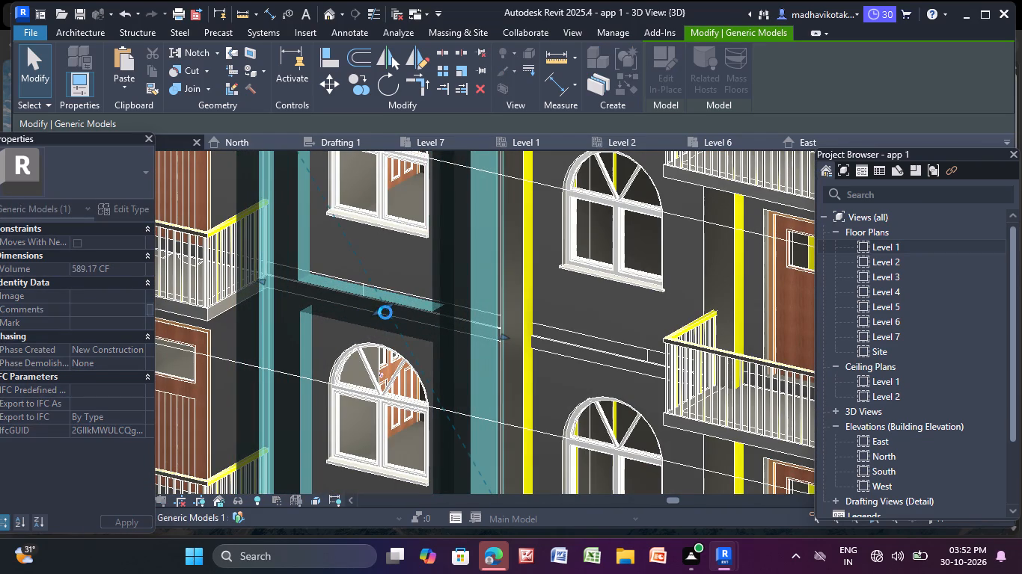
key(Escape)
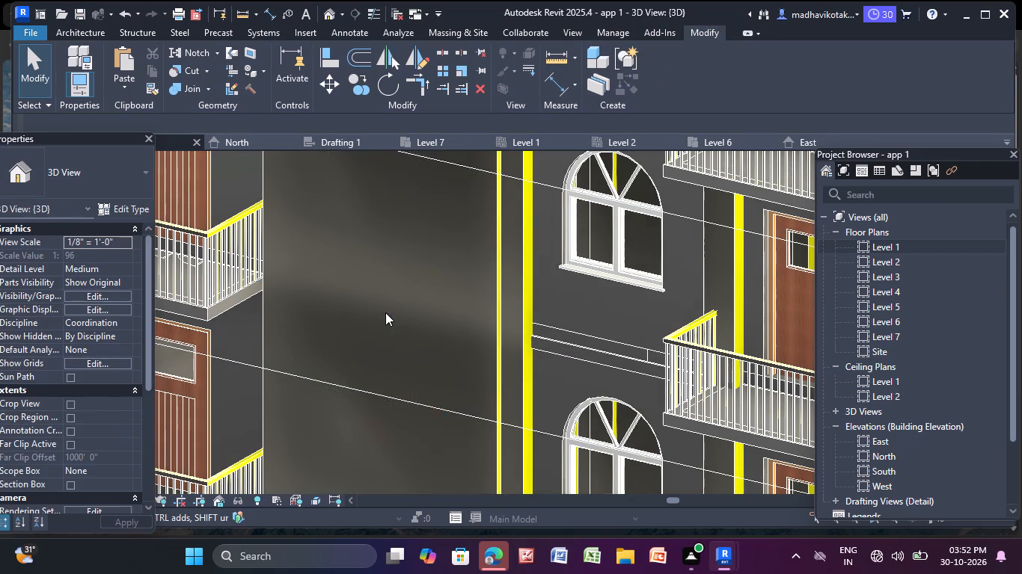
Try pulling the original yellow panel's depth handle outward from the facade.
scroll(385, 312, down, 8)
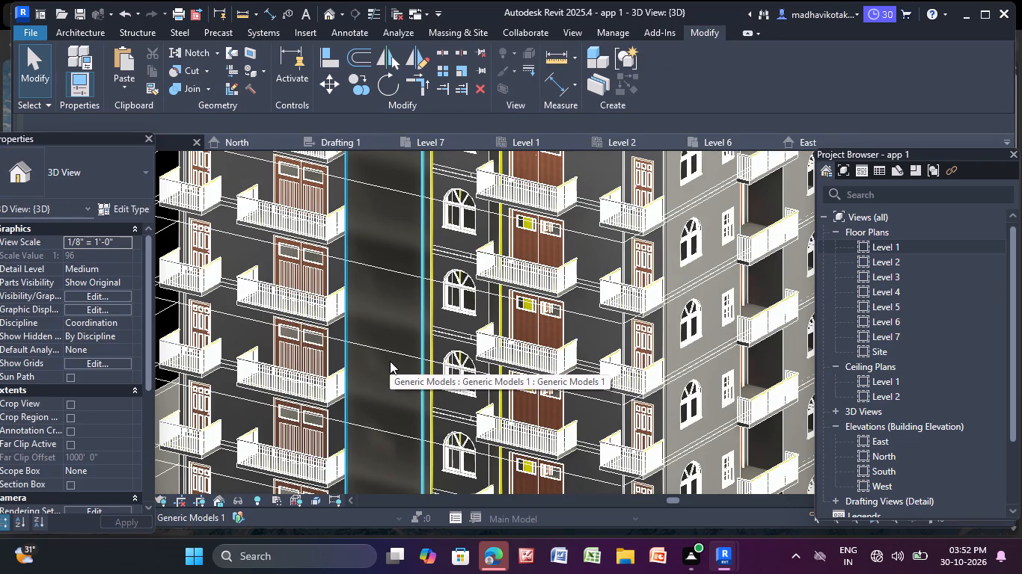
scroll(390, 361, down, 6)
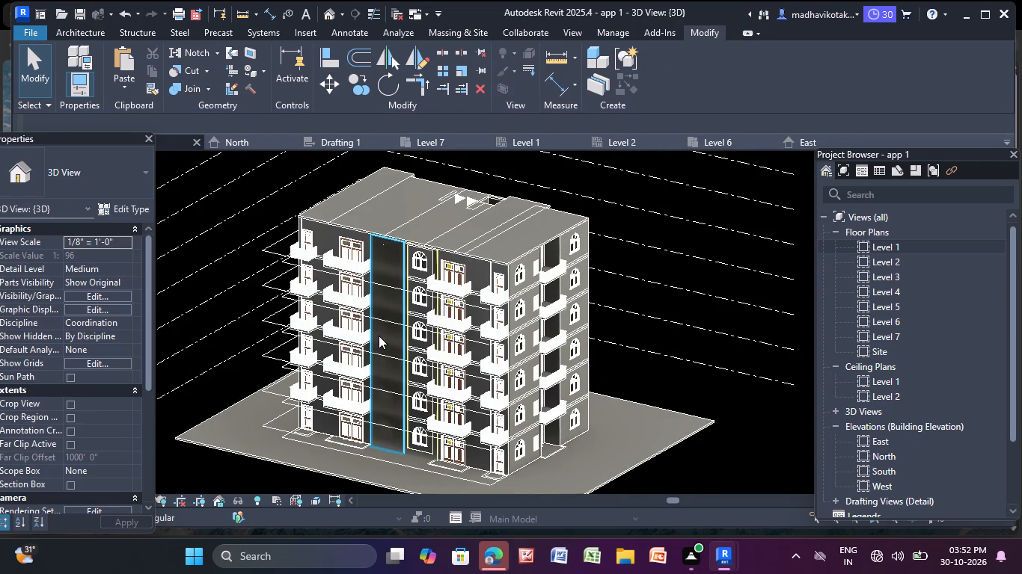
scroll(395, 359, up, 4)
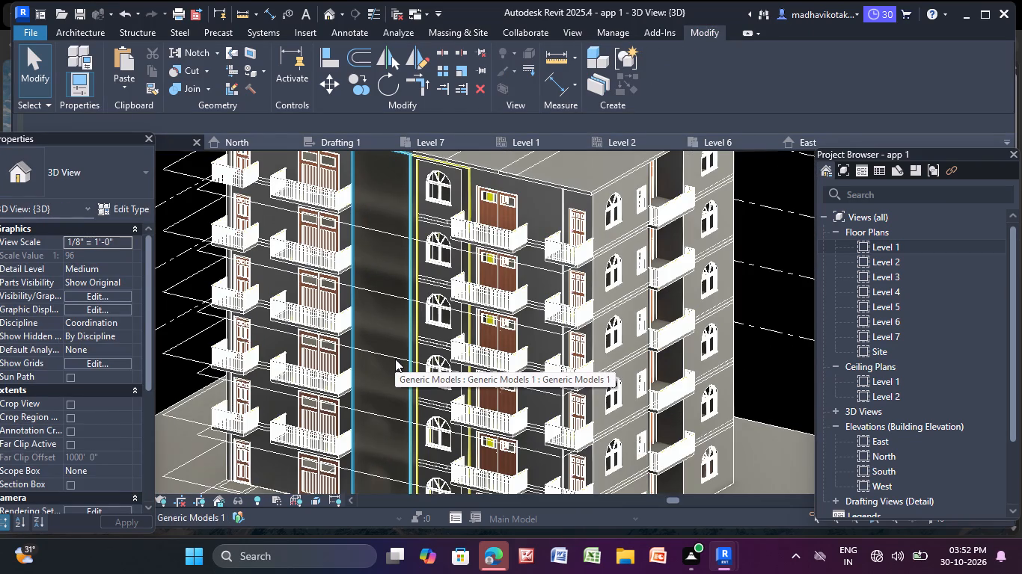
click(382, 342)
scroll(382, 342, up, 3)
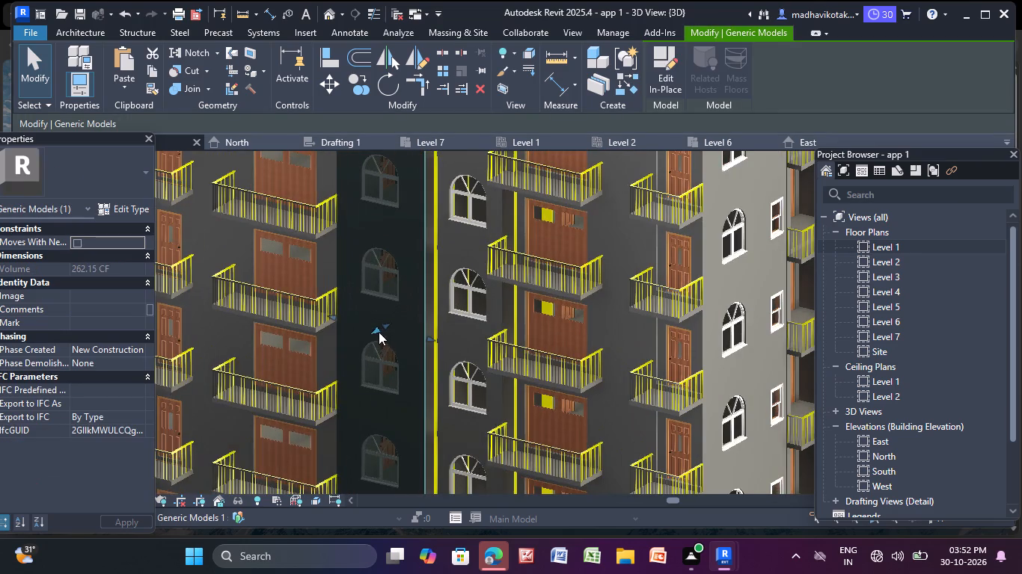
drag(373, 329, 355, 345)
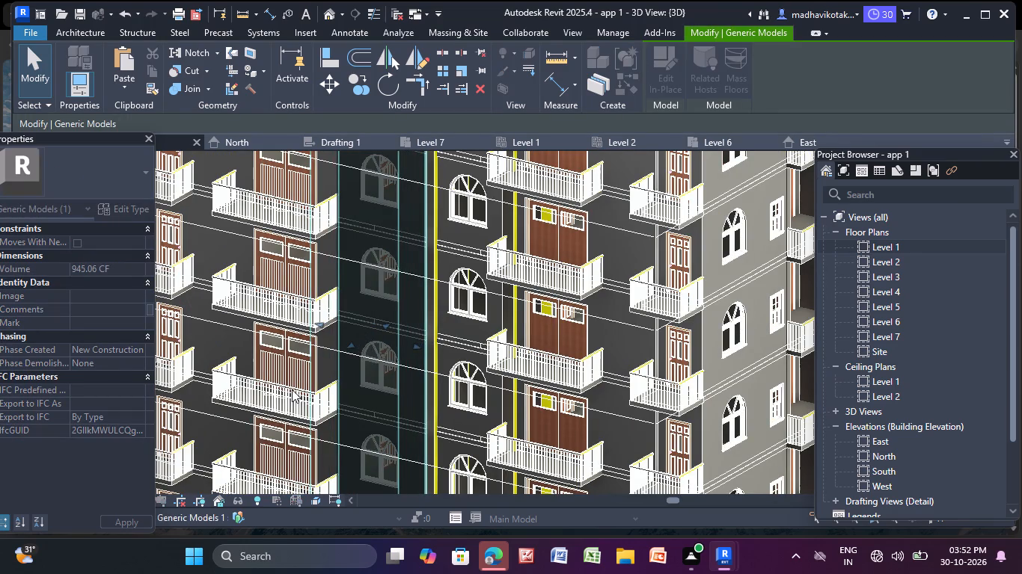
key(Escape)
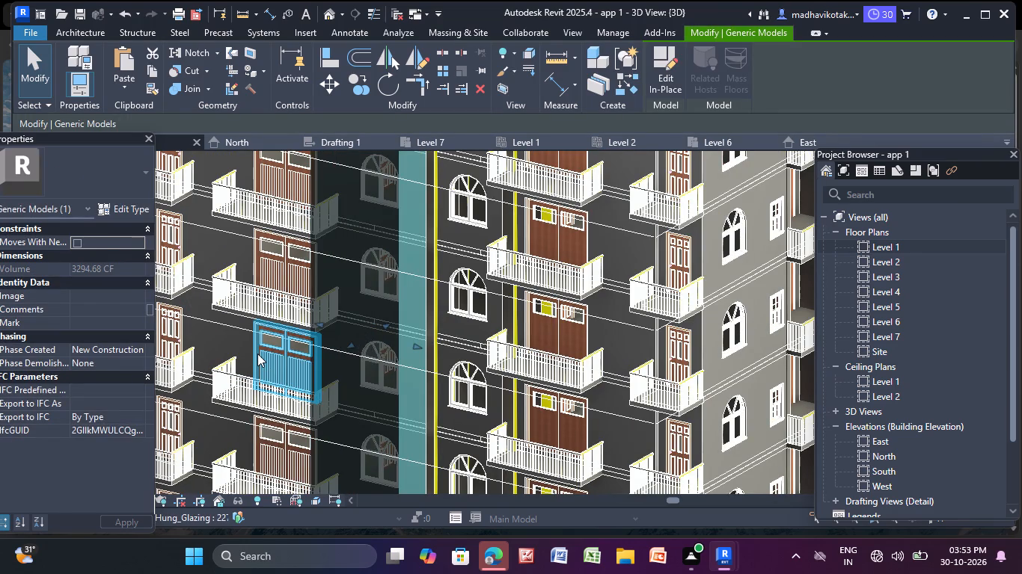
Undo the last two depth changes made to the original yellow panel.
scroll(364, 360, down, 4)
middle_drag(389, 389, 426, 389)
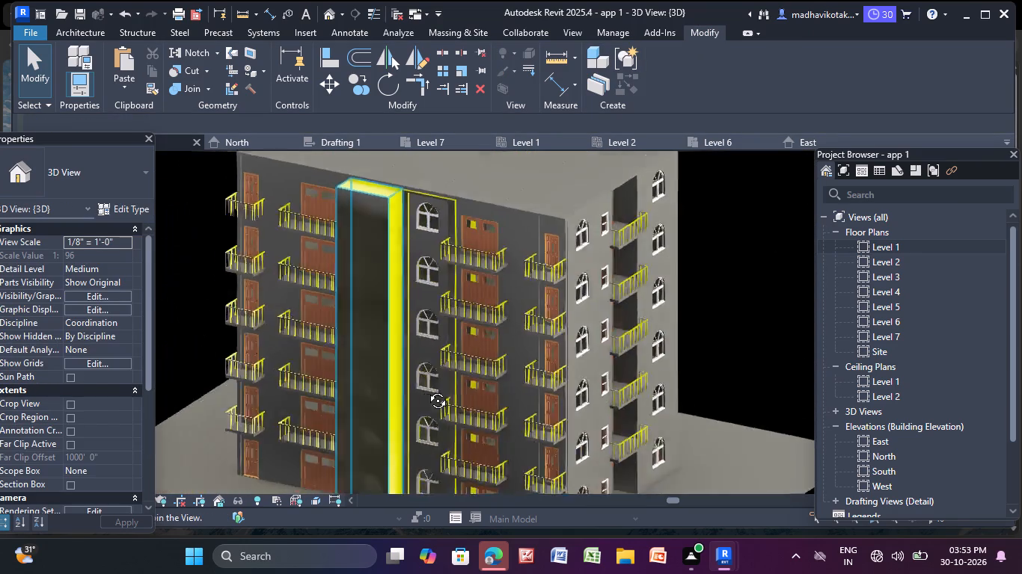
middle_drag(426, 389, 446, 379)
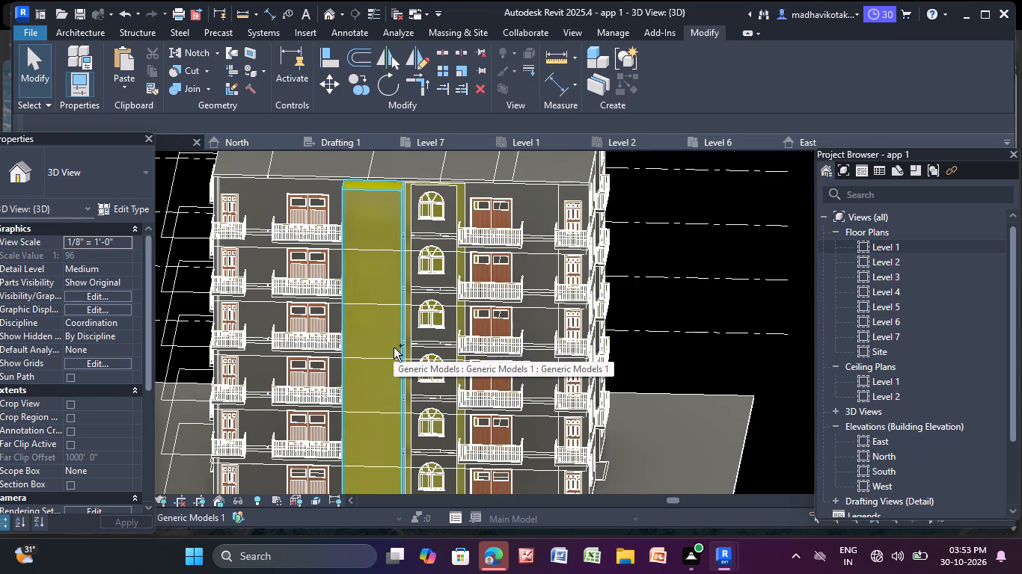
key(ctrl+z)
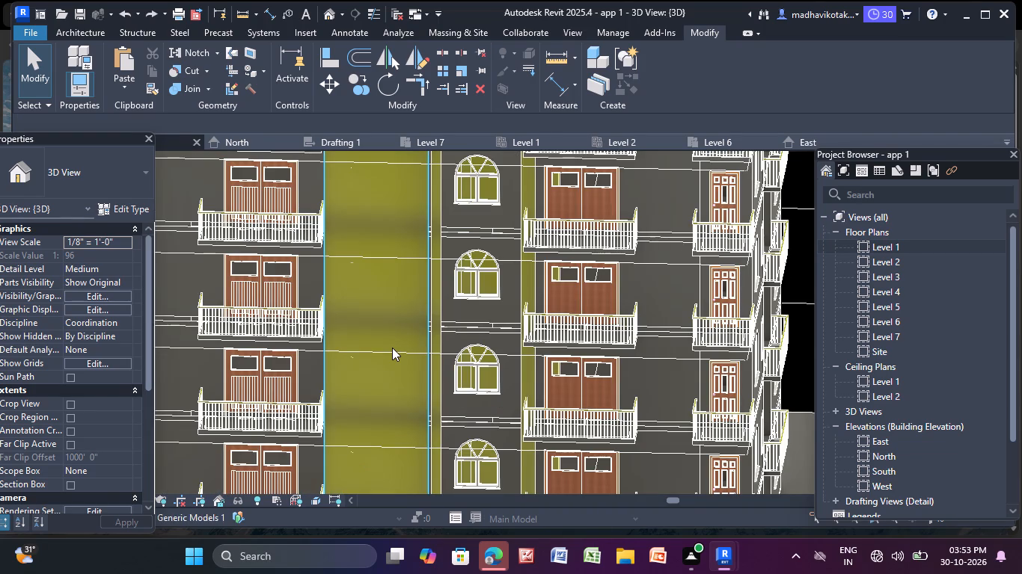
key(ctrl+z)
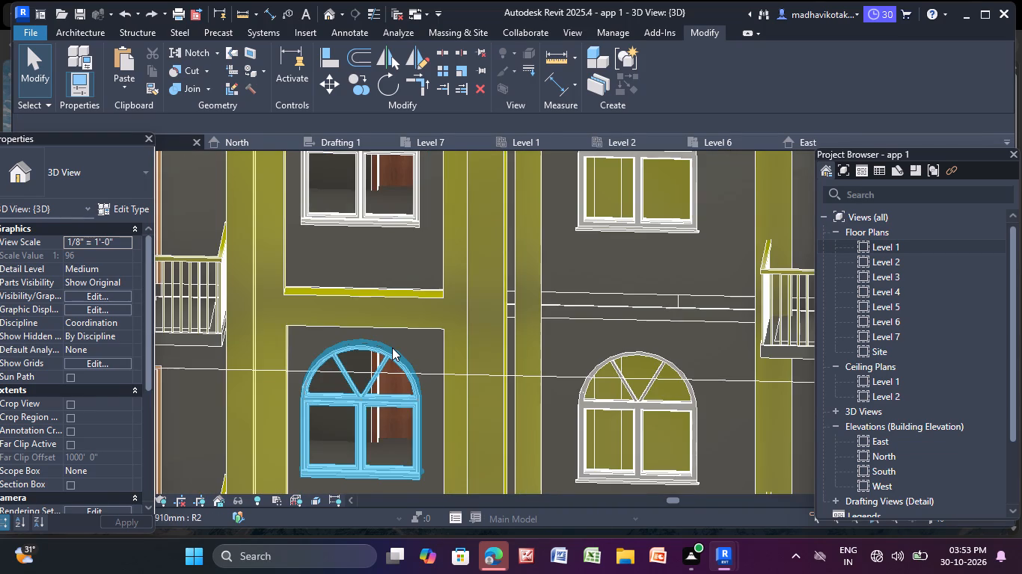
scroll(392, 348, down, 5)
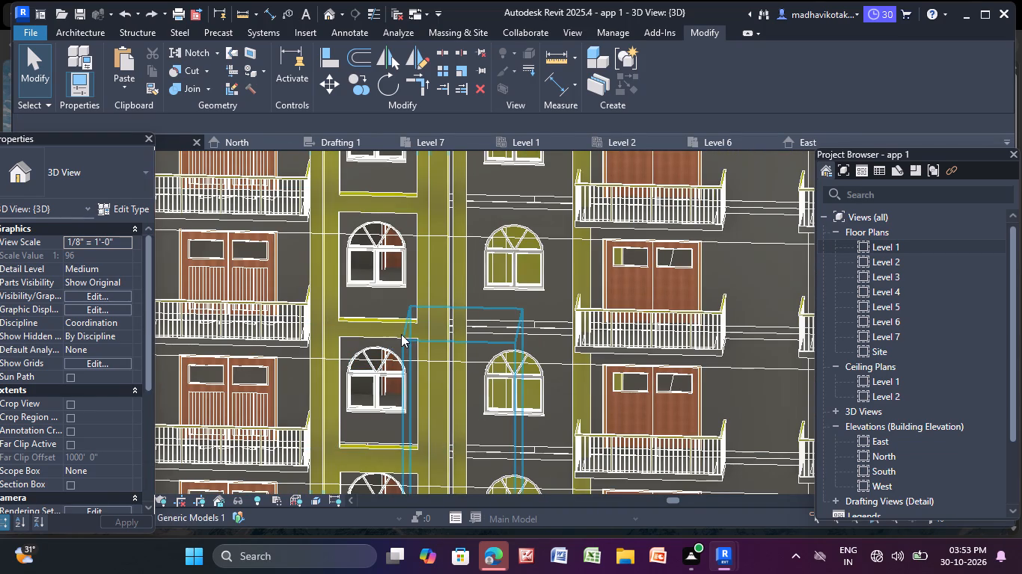
Pull the copied yellow panel's depth handles outward near a mid-height floor line so it projects in front of the arched windows.
click(461, 283)
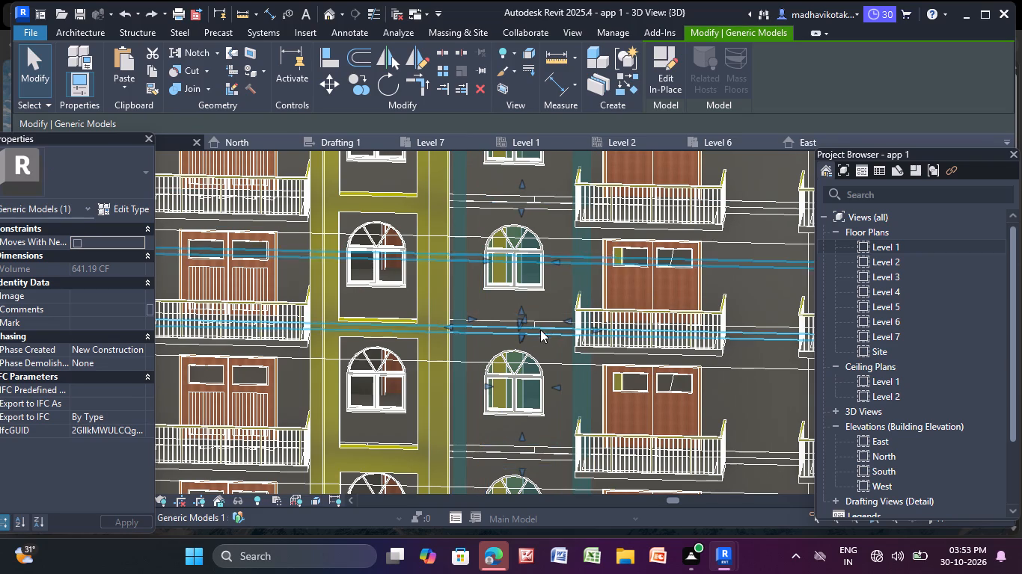
shift+middle_drag(505, 340, 444, 394)
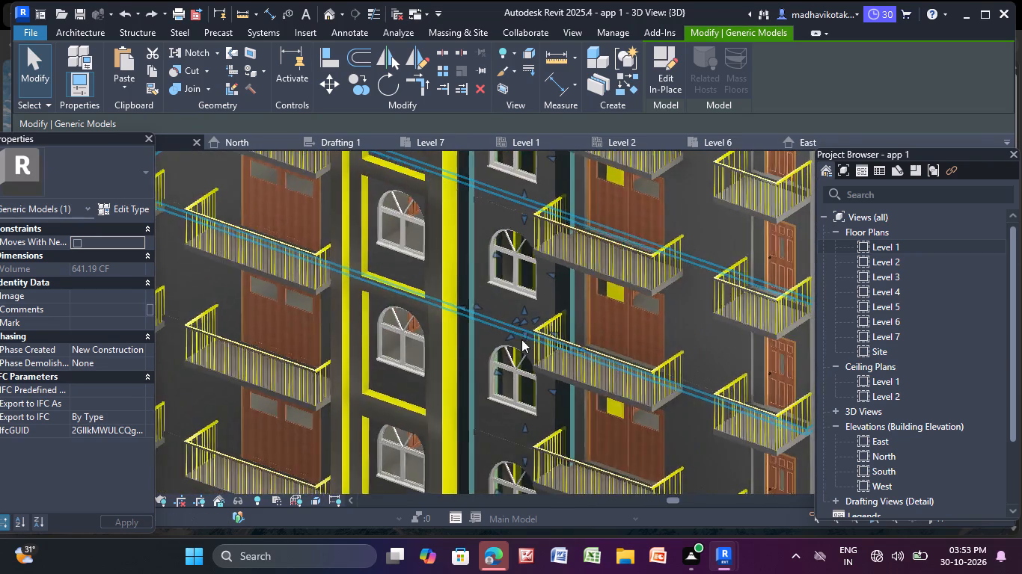
scroll(531, 331, up, 6)
drag(510, 312, 502, 327)
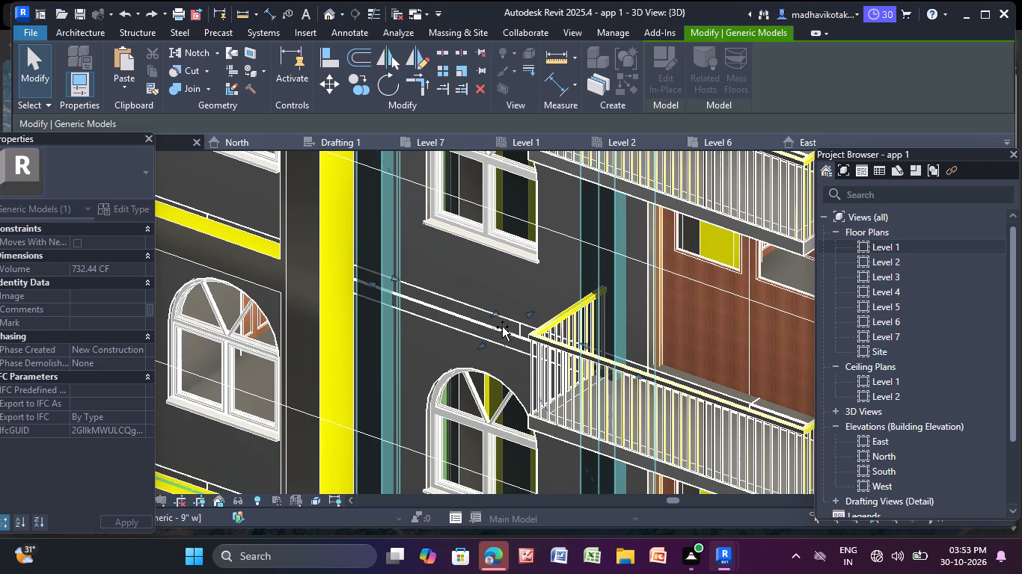
drag(502, 327, 500, 324)
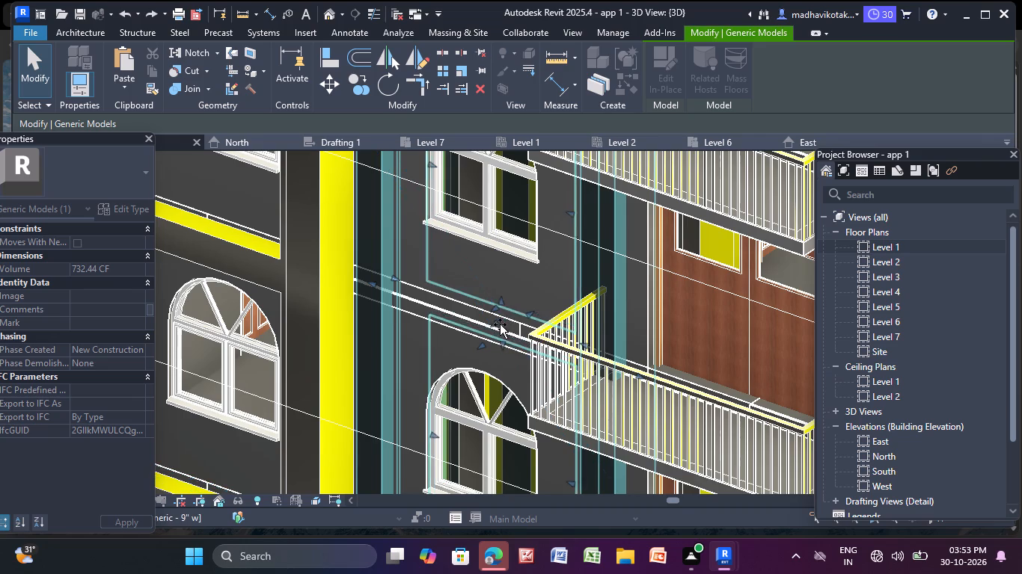
drag(500, 324, 503, 321)
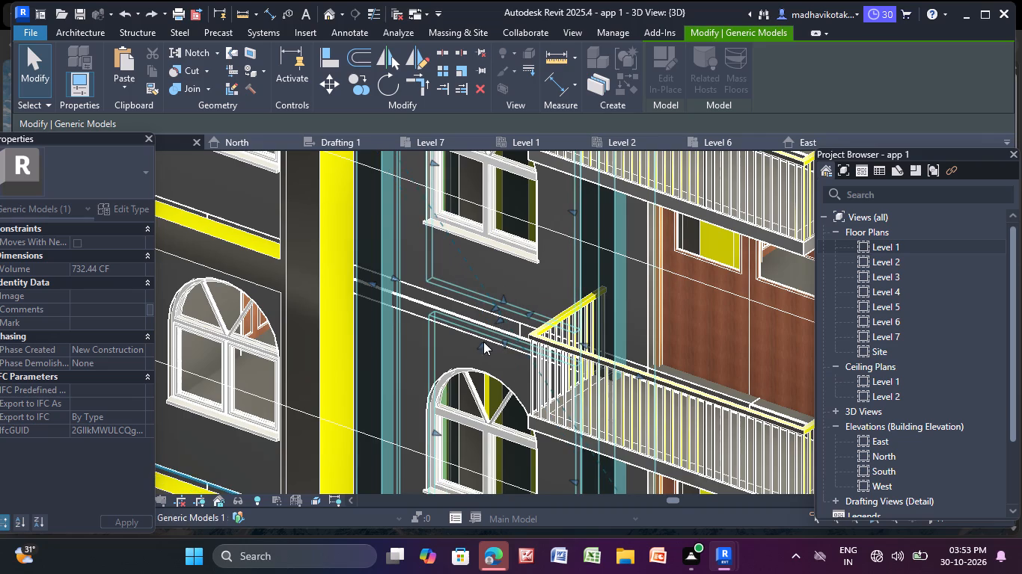
drag(481, 347, 457, 362)
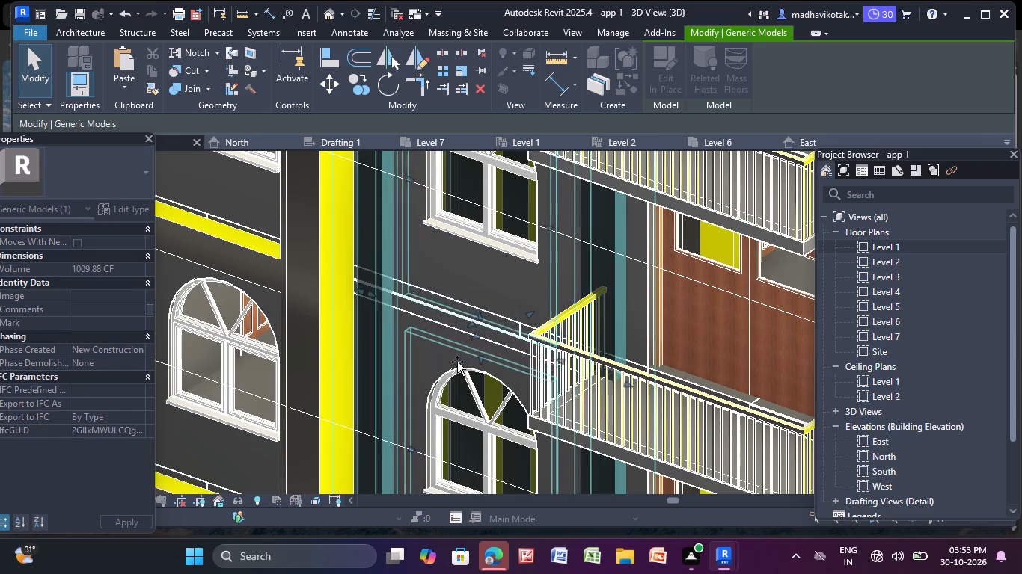
drag(457, 362, 447, 369)
scroll(438, 365, down, 3)
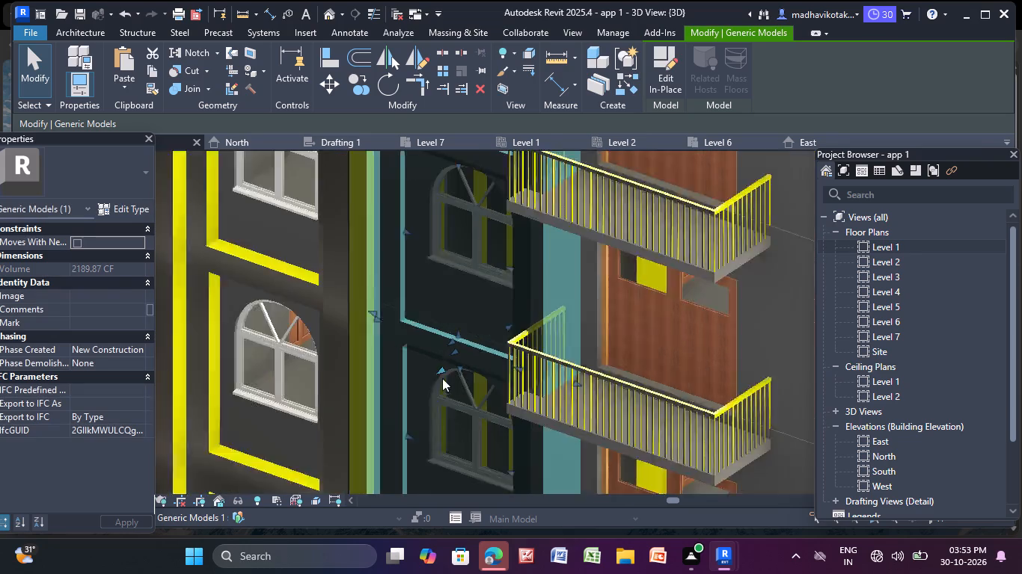
scroll(442, 378, down, 2)
key(Escape)
Examine the copied yellow panel's projection against the original panel and the arched windows from frontal and angled views.
middle_drag(447, 420, 447, 424)
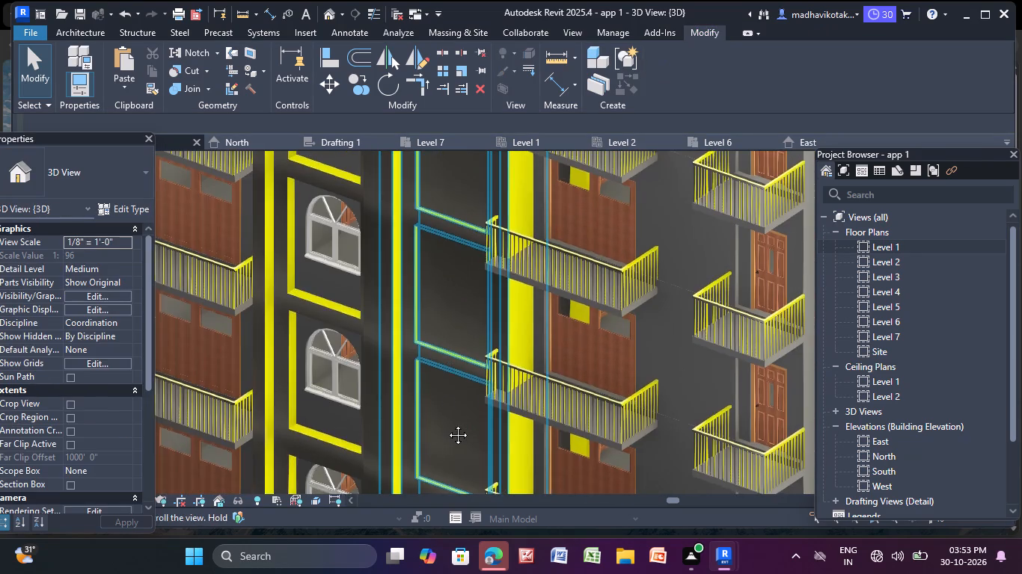
middle_drag(447, 424, 481, 366)
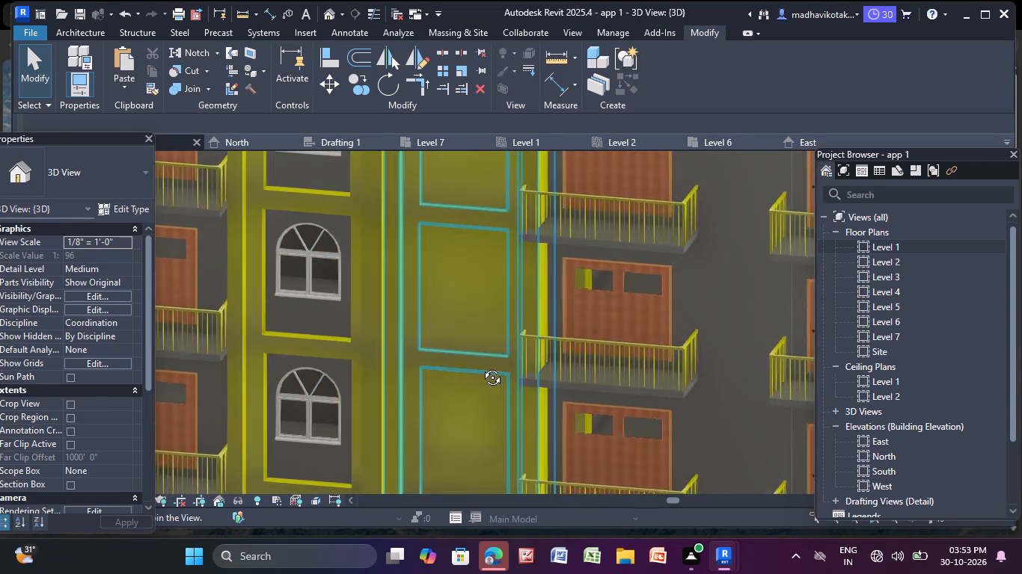
middle_drag(481, 366, 461, 371)
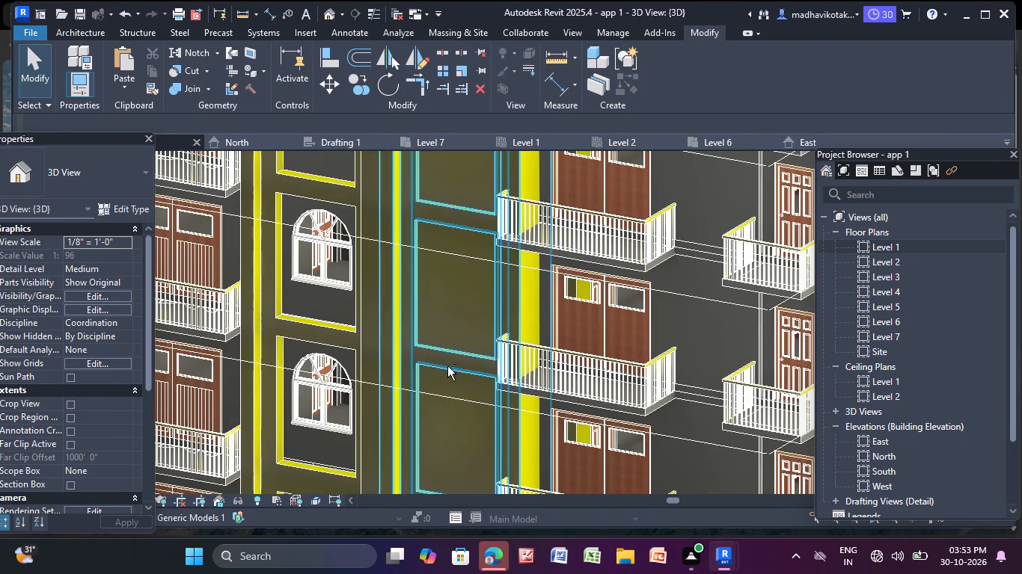
shift+scroll(432, 371, down, 1)
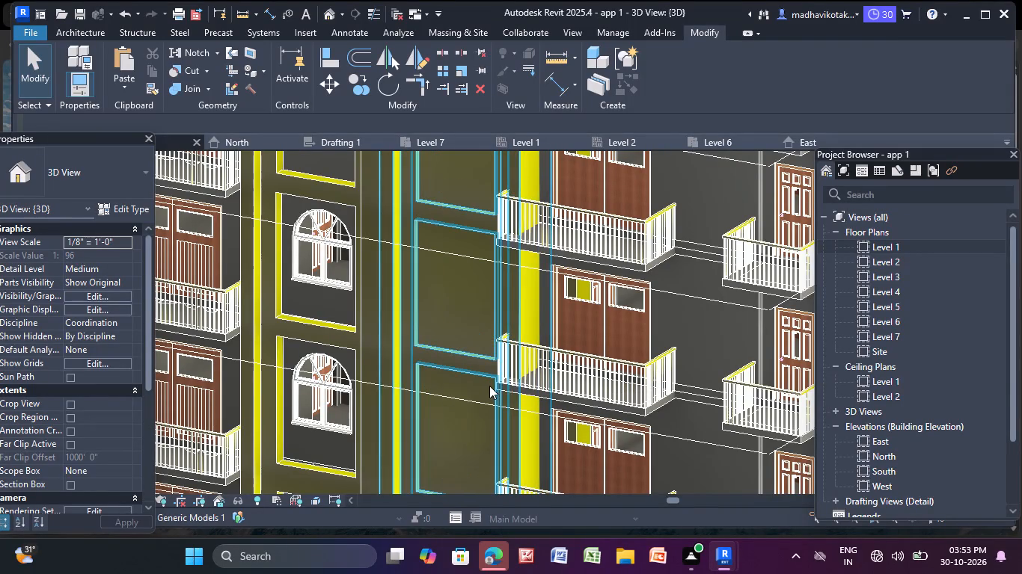
middle_drag(489, 386, 539, 349)
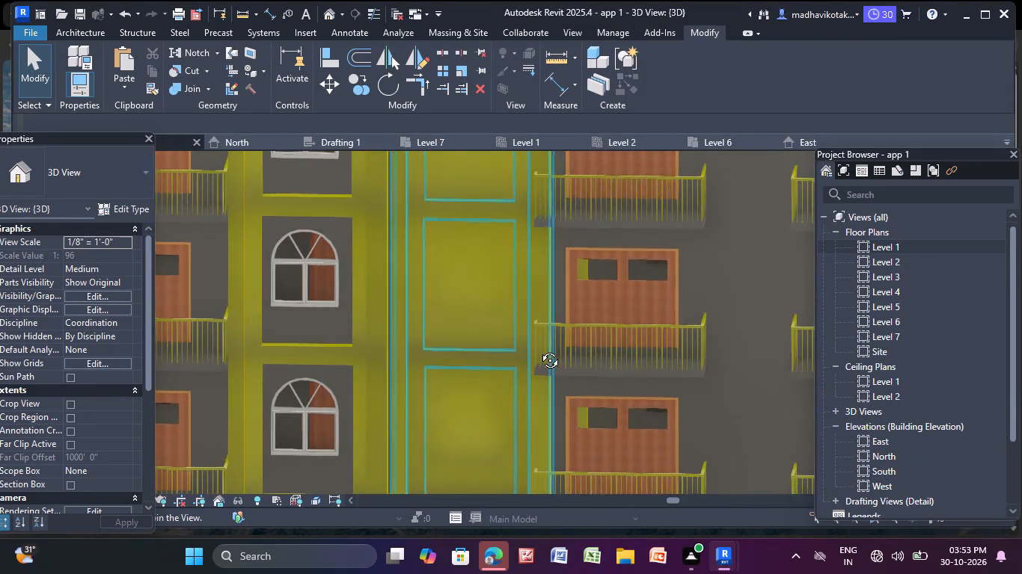
middle_drag(539, 349, 542, 348)
click(443, 312)
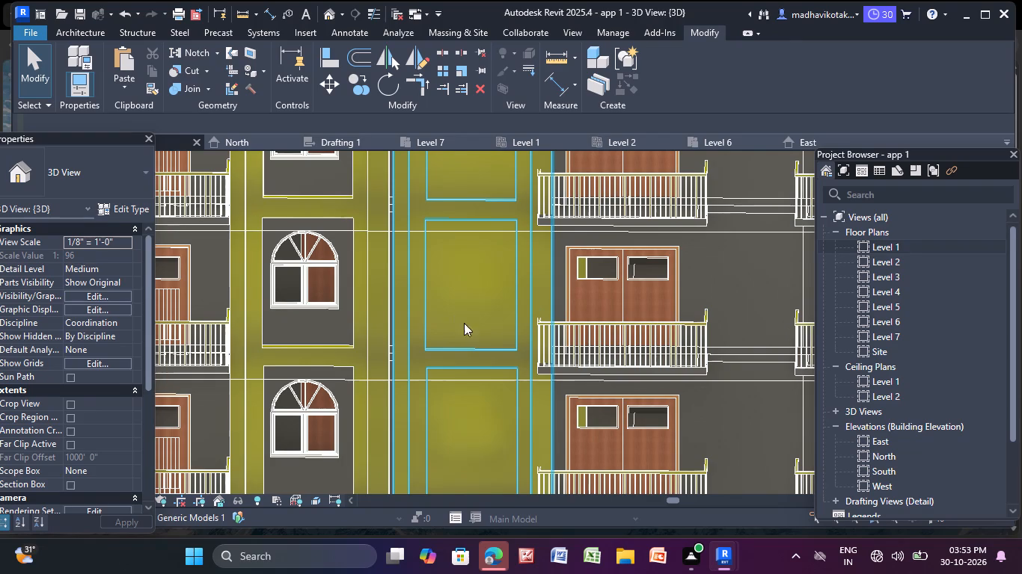
middle_drag(477, 330, 382, 406)
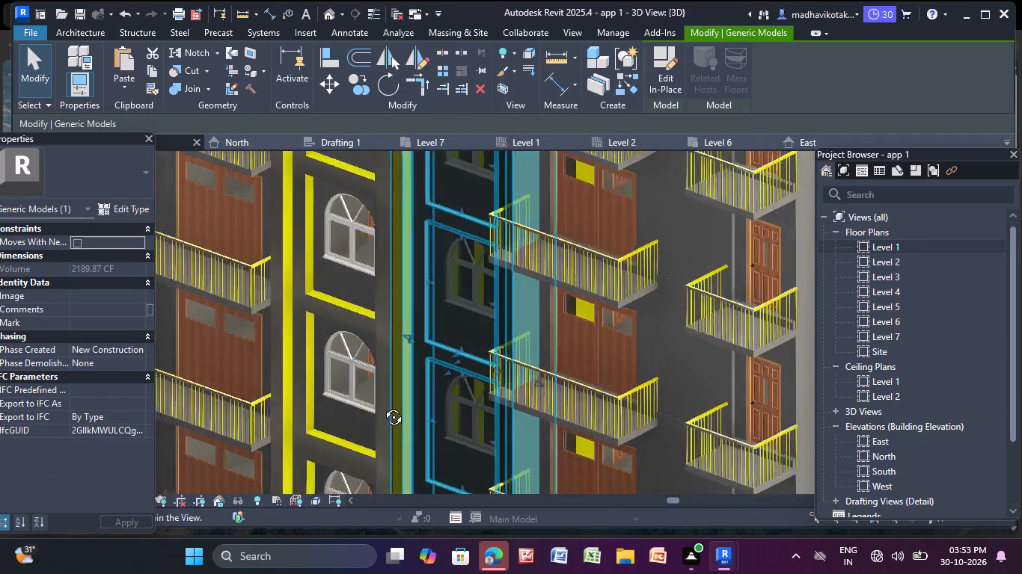
middle_drag(382, 406, 506, 368)
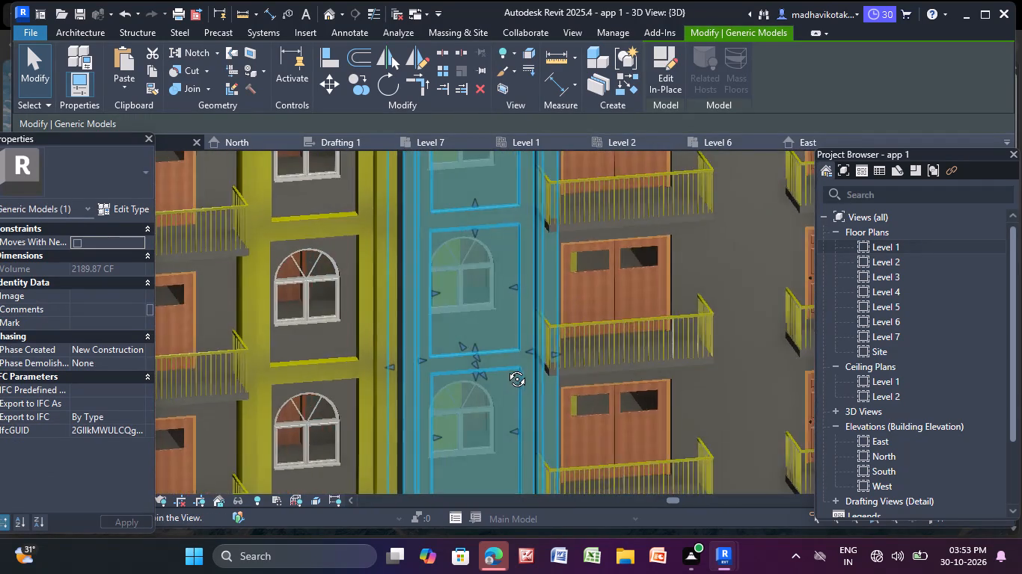
middle_drag(506, 368, 471, 356)
key(Escape)
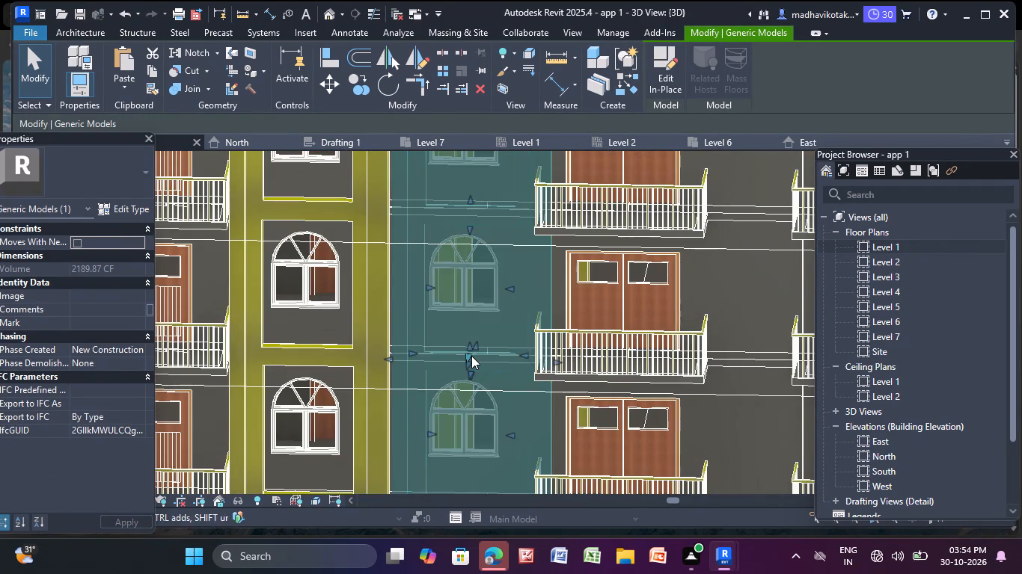
key(Escape)
scroll(471, 356, down, 6)
shift+middle_drag(472, 394, 497, 365)
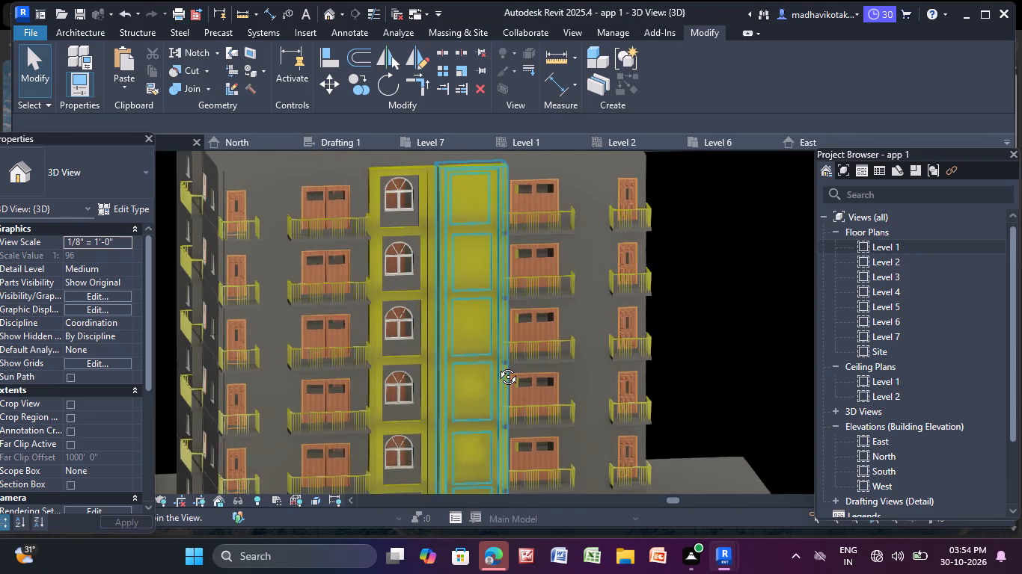
shift+middle_drag(497, 365, 490, 366)
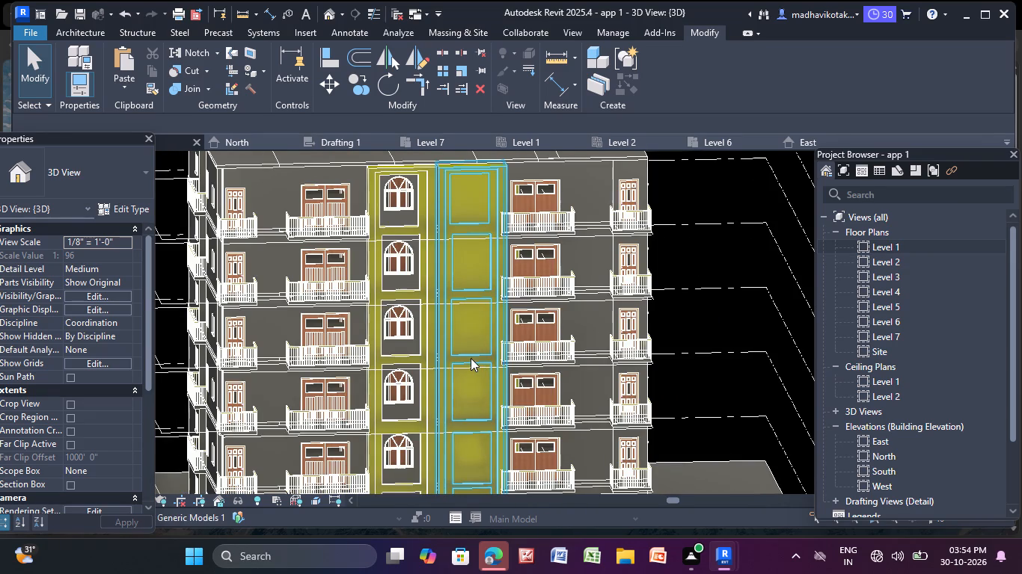
Adjust the copied yellow panel's depth handle slightly to trim its thickness against the building.
click(465, 357)
middle_drag(465, 357, 406, 375)
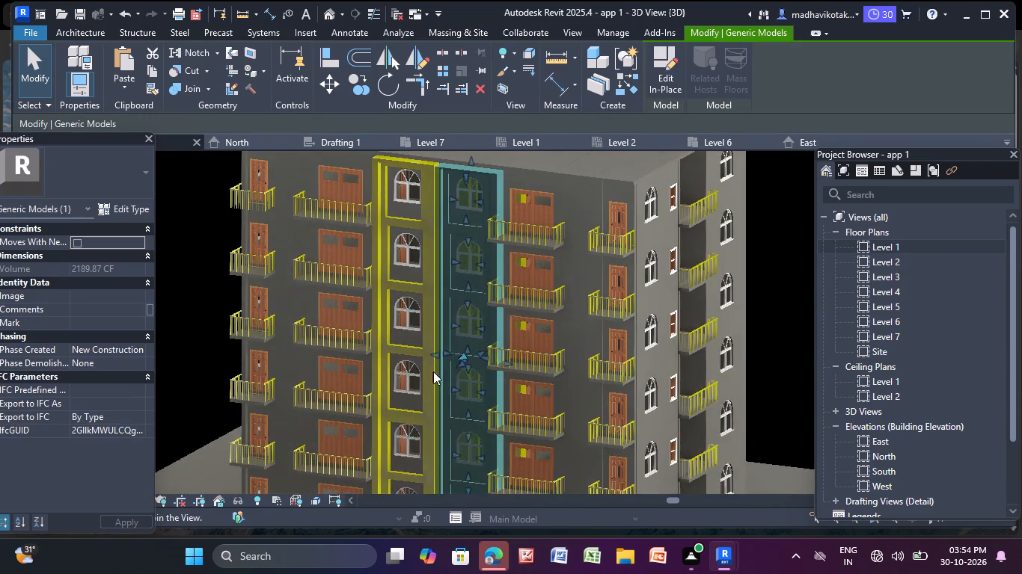
scroll(463, 357, up, 10)
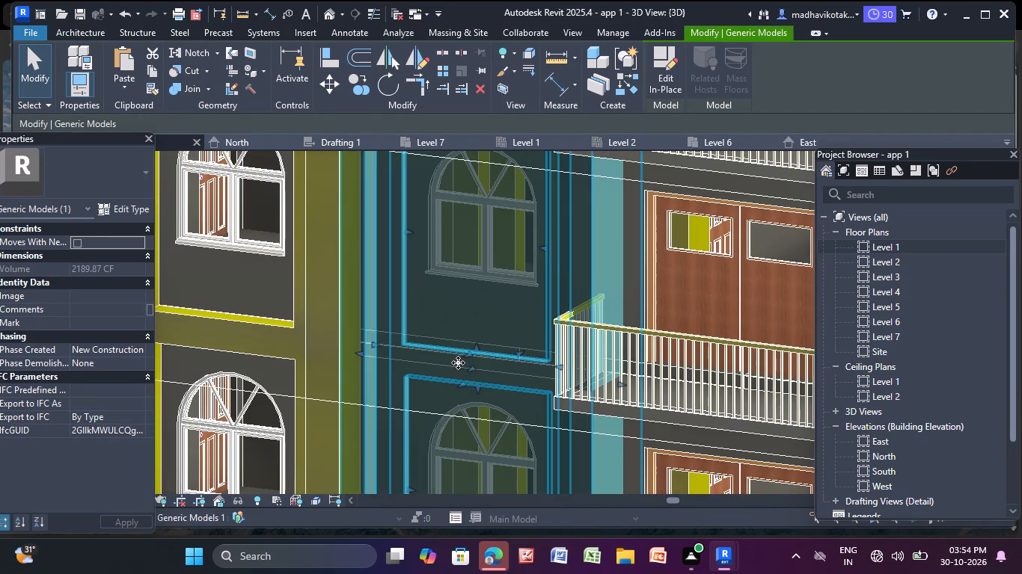
drag(468, 371, 482, 367)
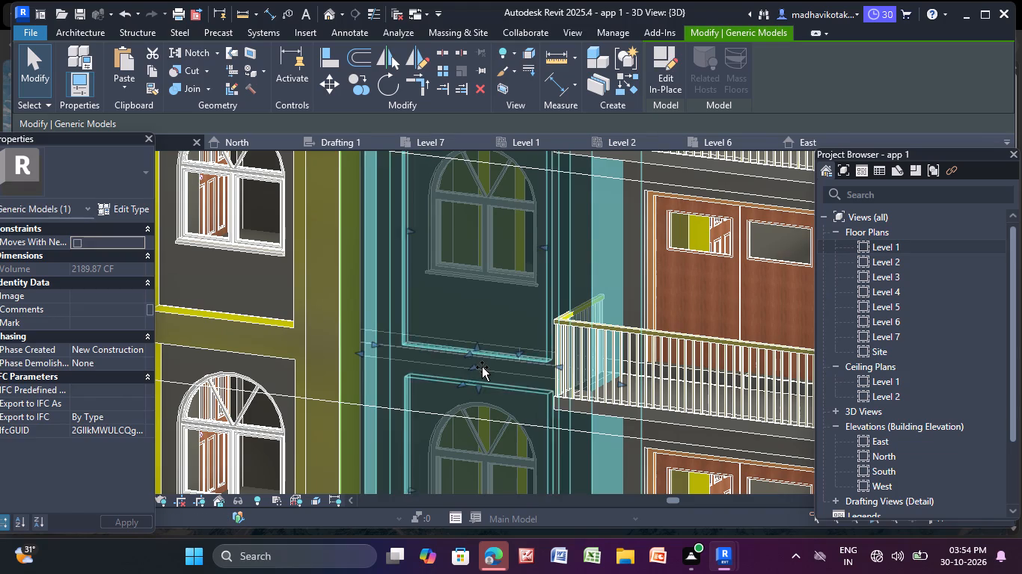
drag(482, 367, 479, 367)
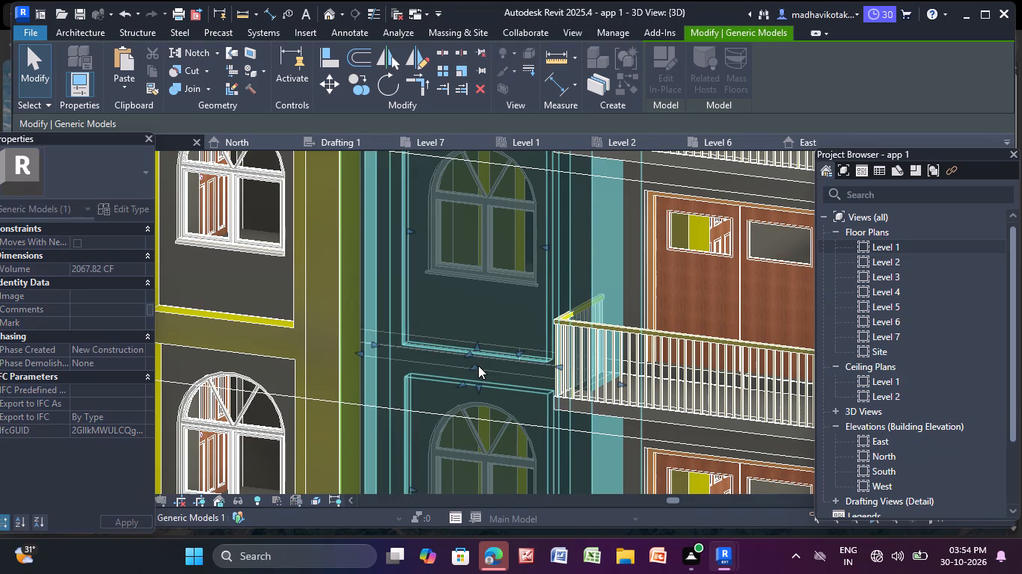
key(Escape)
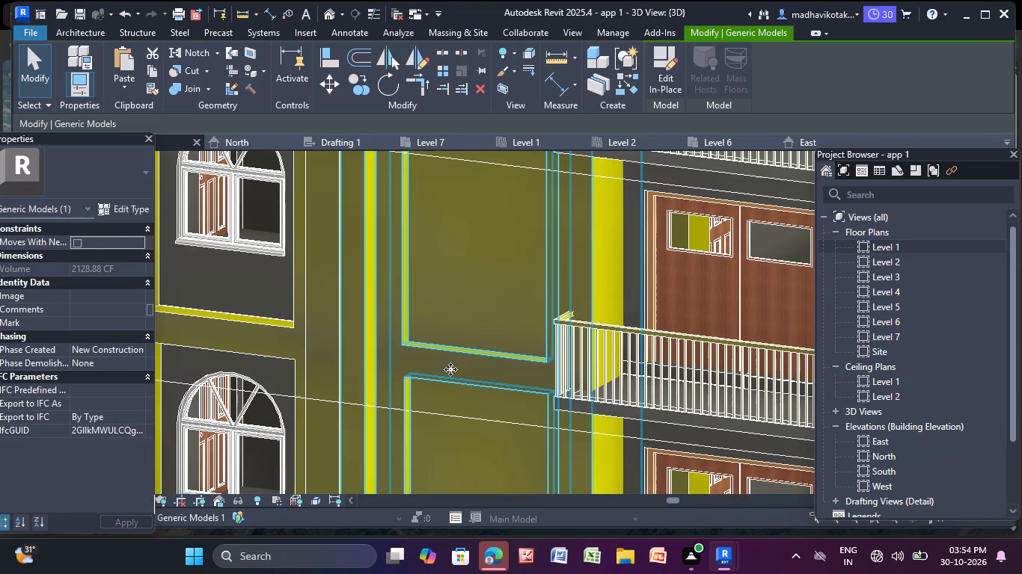
Inspect the copied yellow panel beside the original along the facade, comparing their faces and window openings.
scroll(447, 391, down, 6)
scroll(440, 459, down, 3)
middle_drag(441, 459, 450, 447)
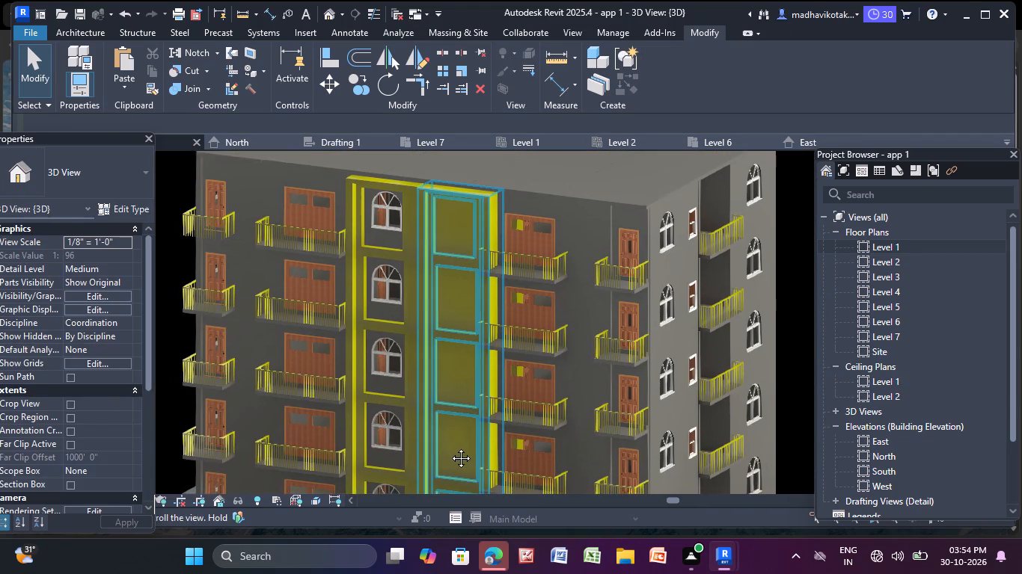
middle_drag(450, 447, 453, 443)
middle_drag(454, 442, 506, 409)
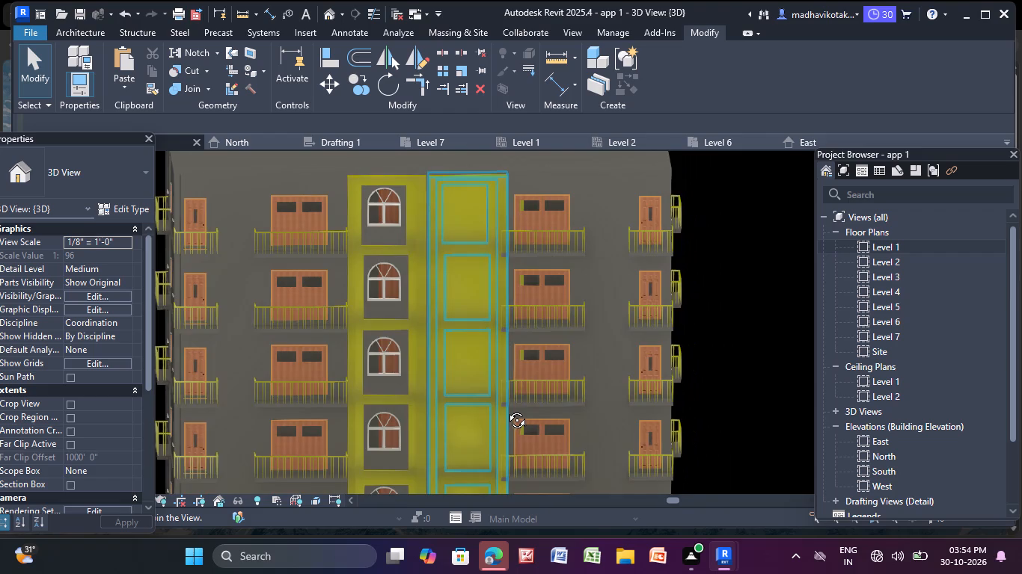
middle_drag(506, 409, 510, 387)
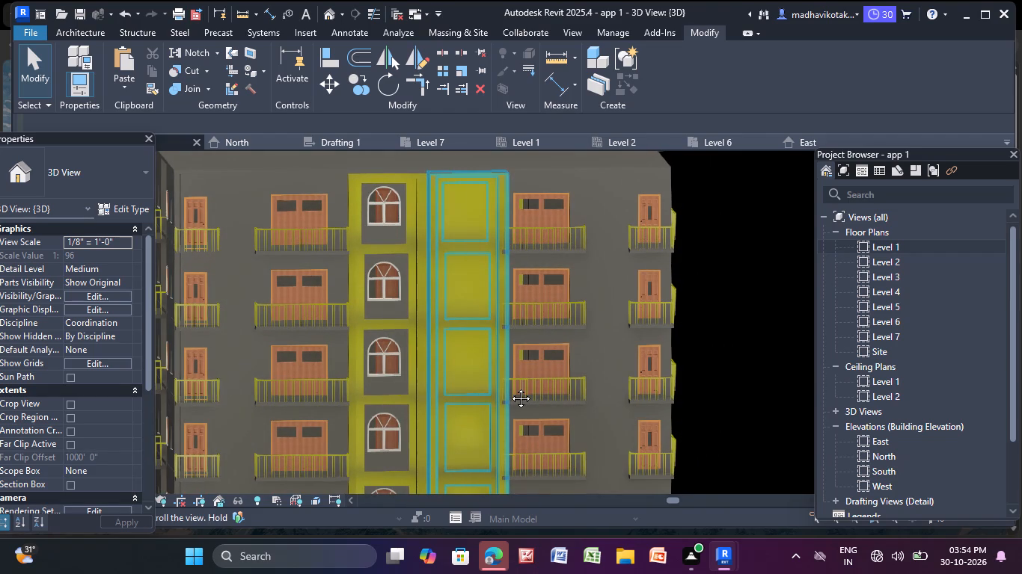
middle_drag(510, 387, 501, 373)
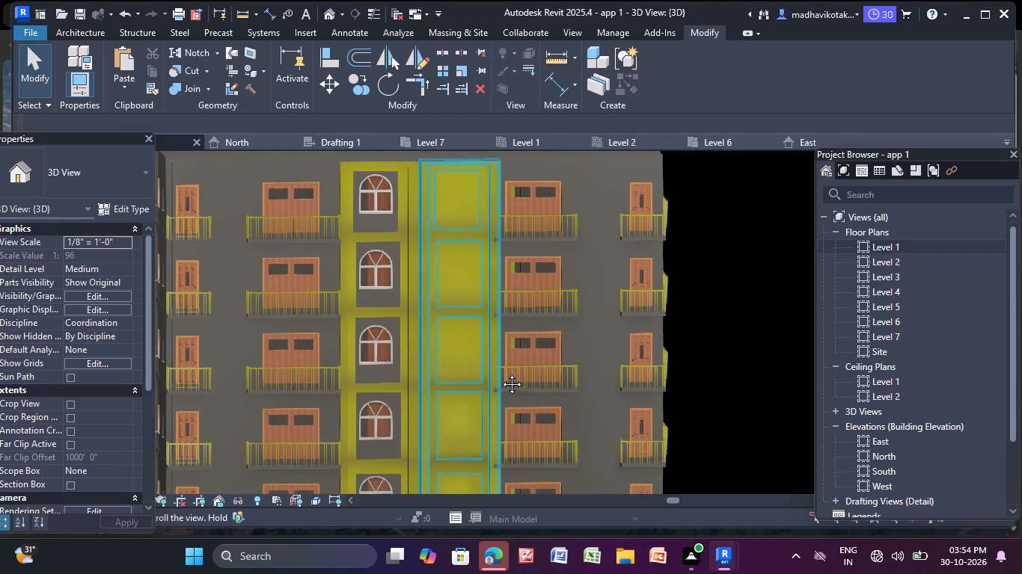
middle_drag(501, 373, 493, 348)
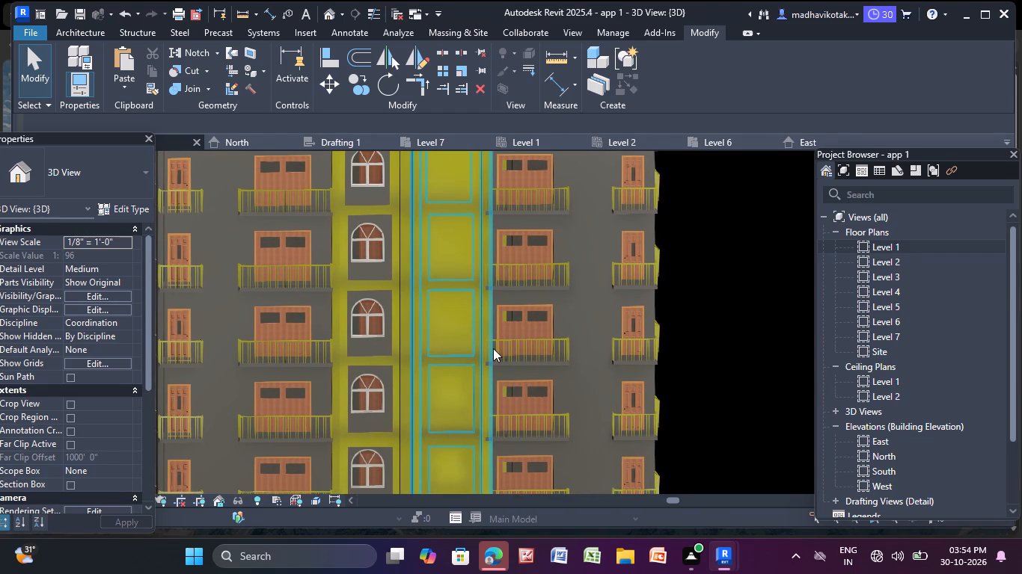
middle_click(493, 348)
Open the copied yellow panel for in-place editing and start a void extrusion with its window-recess face picked as the work plane.
scroll(493, 347, up, 5)
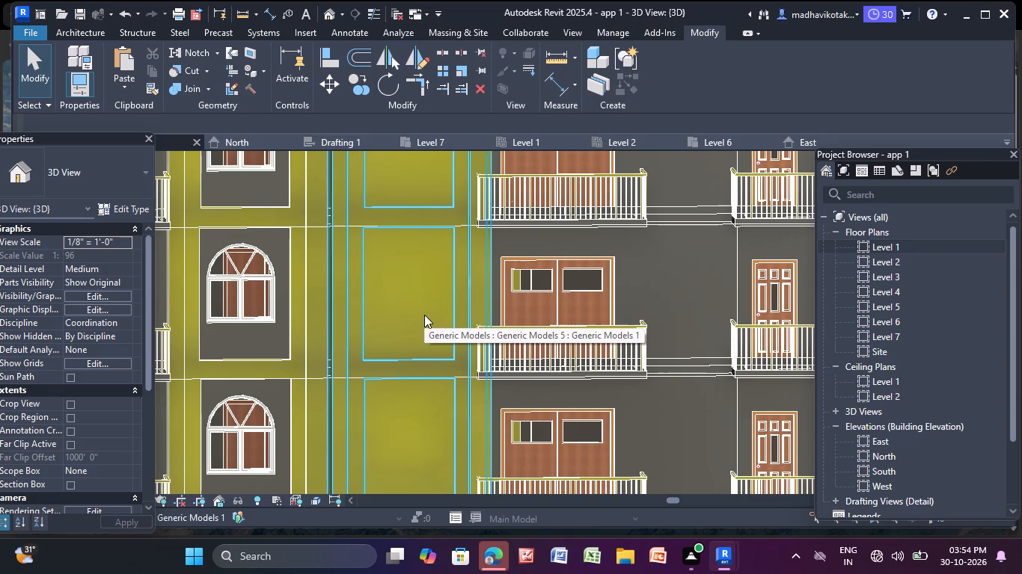
click(423, 314)
scroll(410, 321, down, 3)
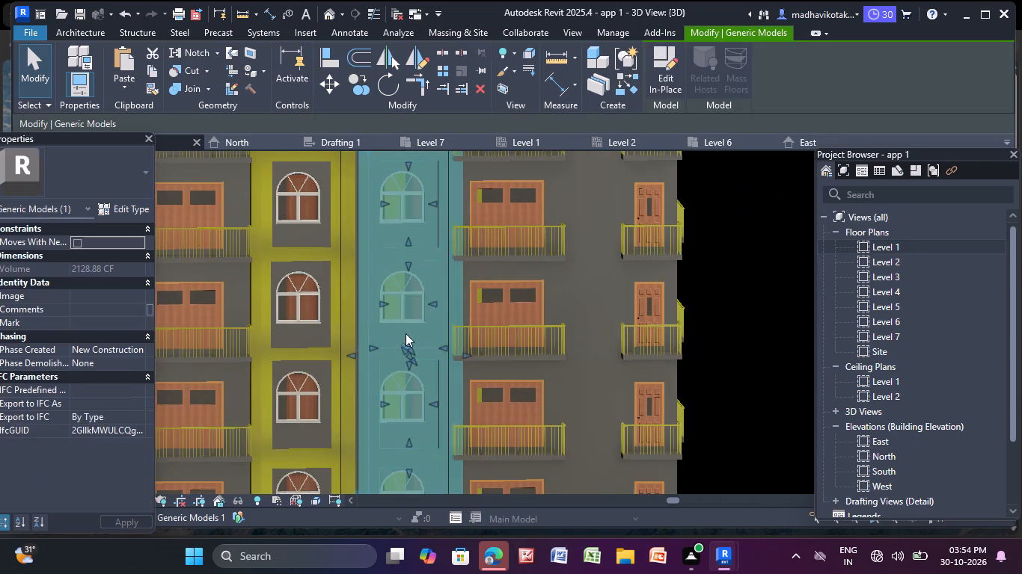
middle_drag(402, 348, 419, 491)
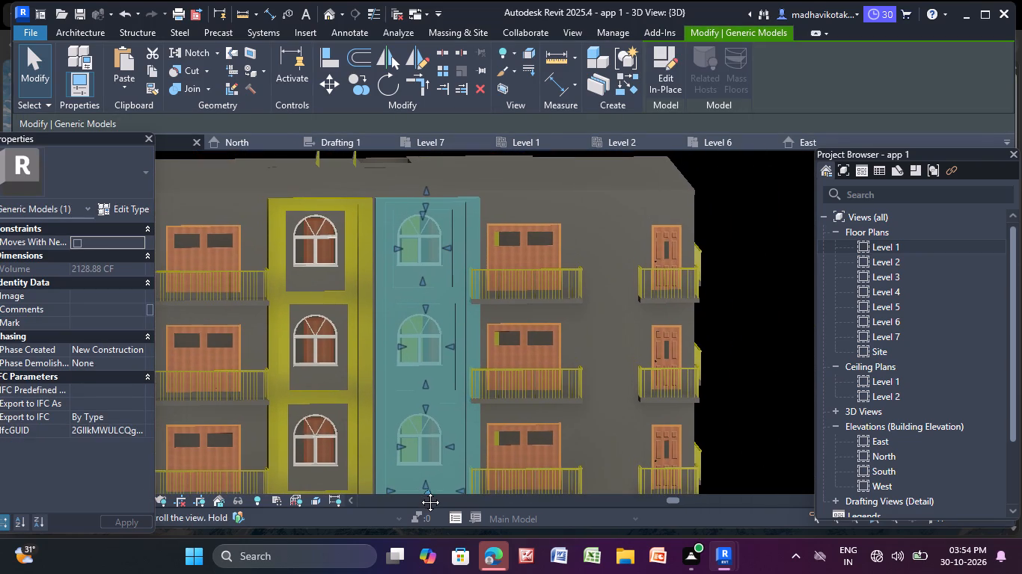
middle_drag(419, 491, 421, 354)
click(663, 55)
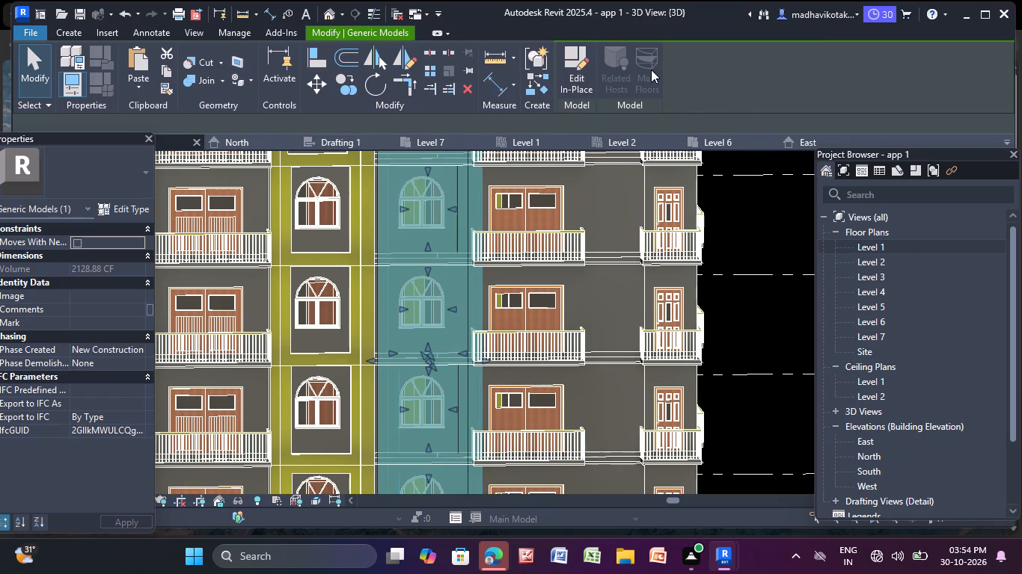
click(67, 37)
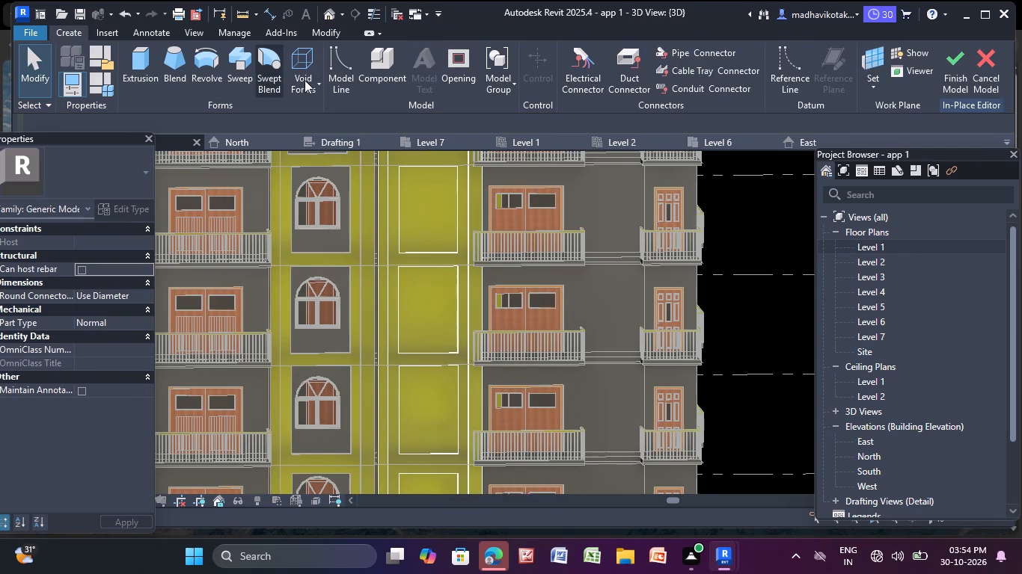
click(307, 61)
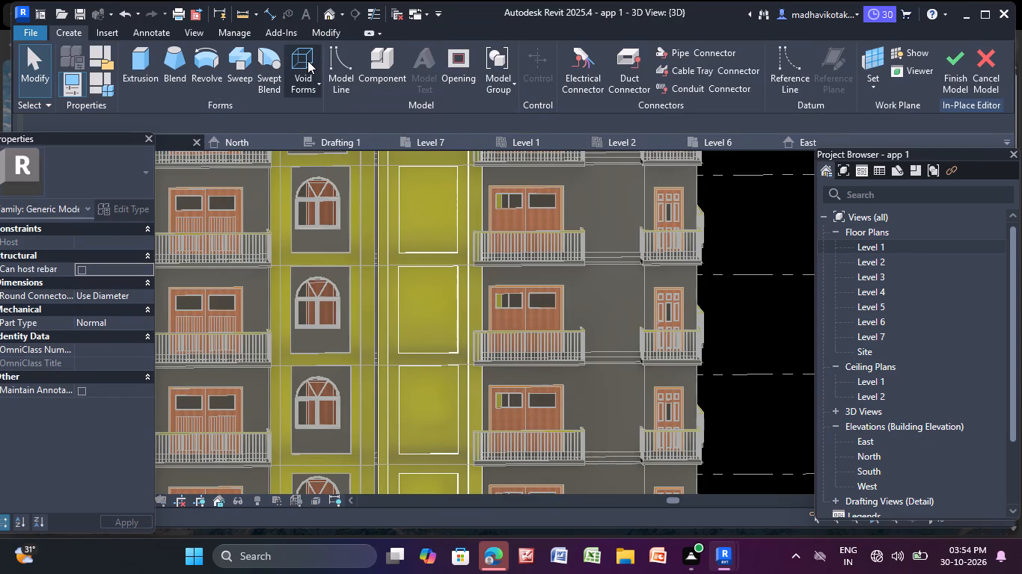
click(352, 109)
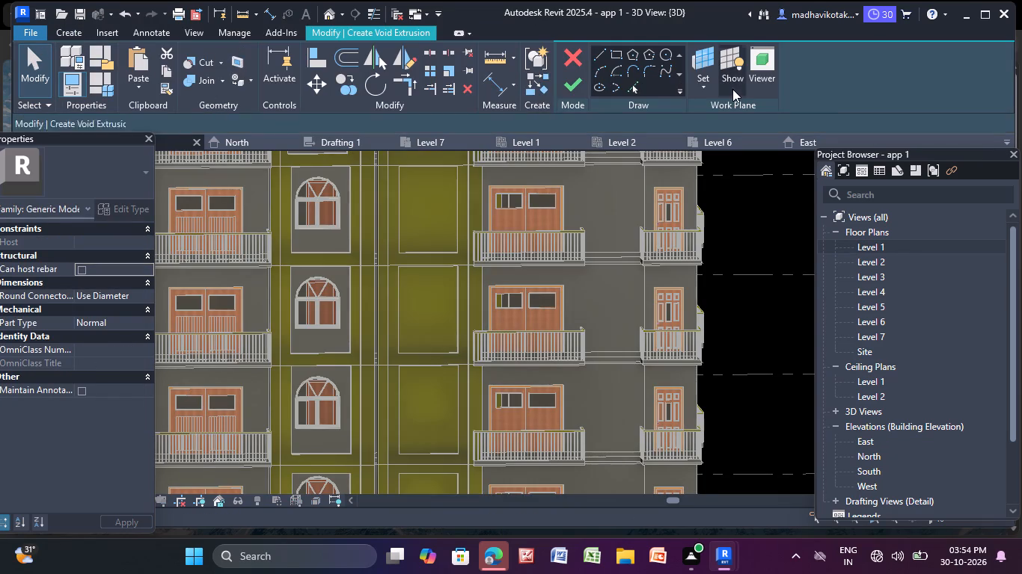
click(703, 84)
click(726, 147)
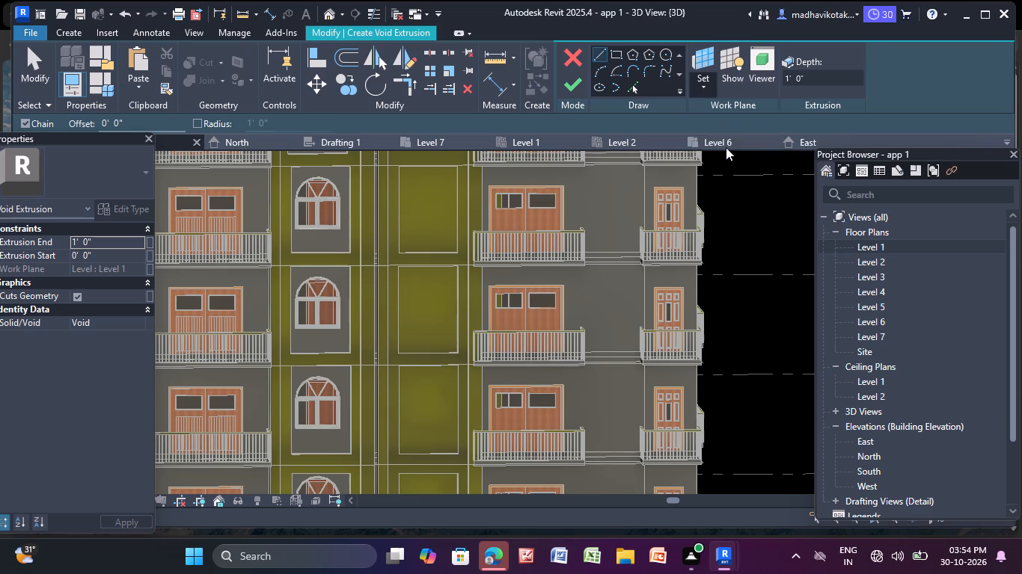
click(415, 247)
Sketch a rectangle about 5' 11" wide over the top-floor window recess and finish the 1' 0" void and the in-place model.
middle_drag(415, 247, 411, 301)
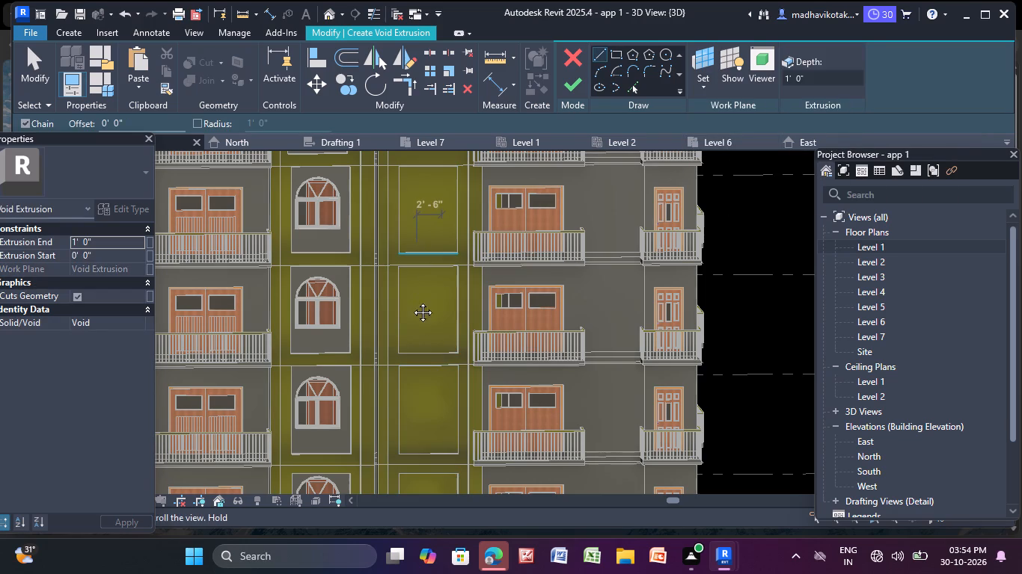
middle_drag(411, 301, 413, 351)
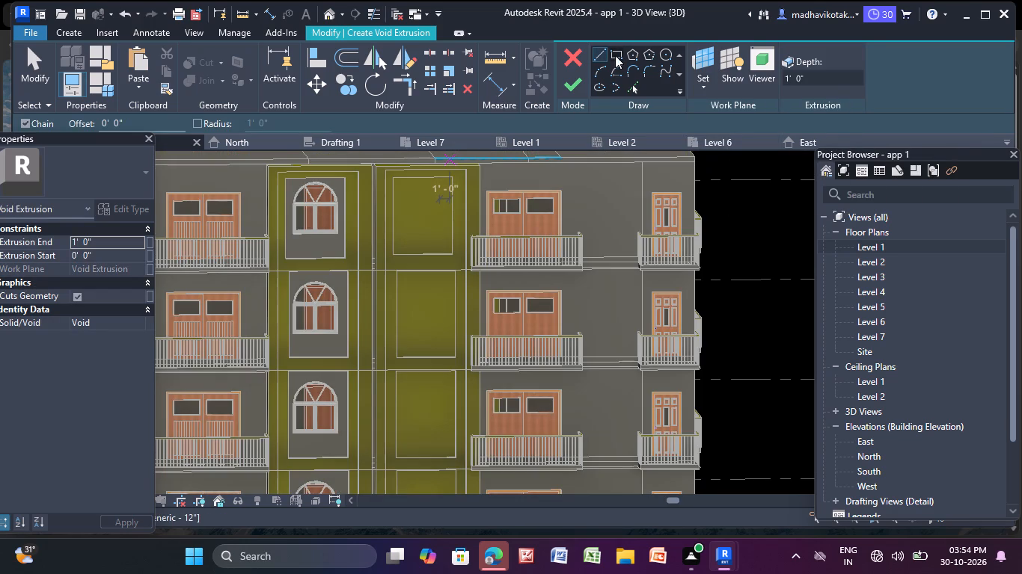
click(614, 55)
scroll(394, 179, up, 10)
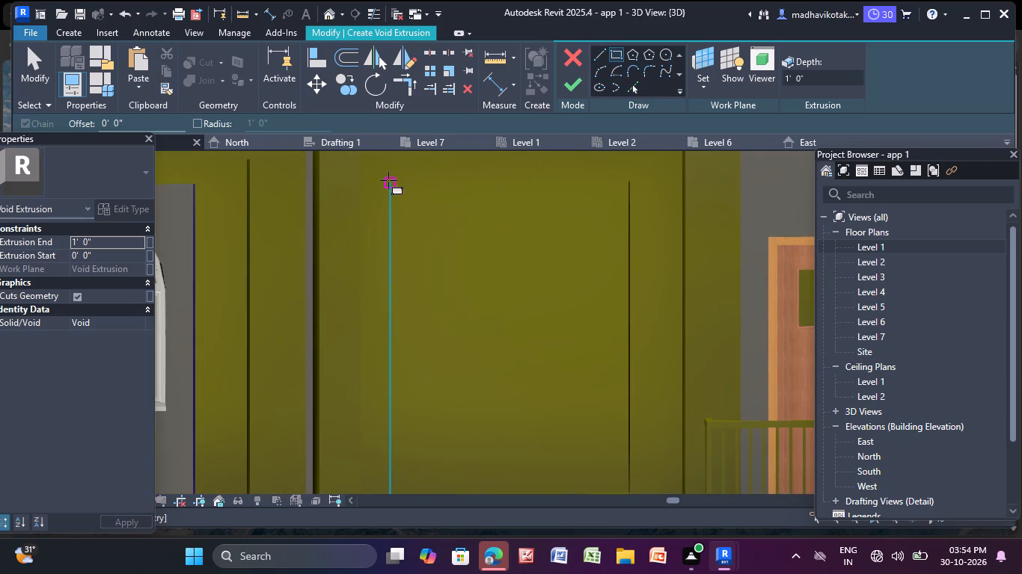
click(389, 181)
middle_drag(638, 371, 493, 150)
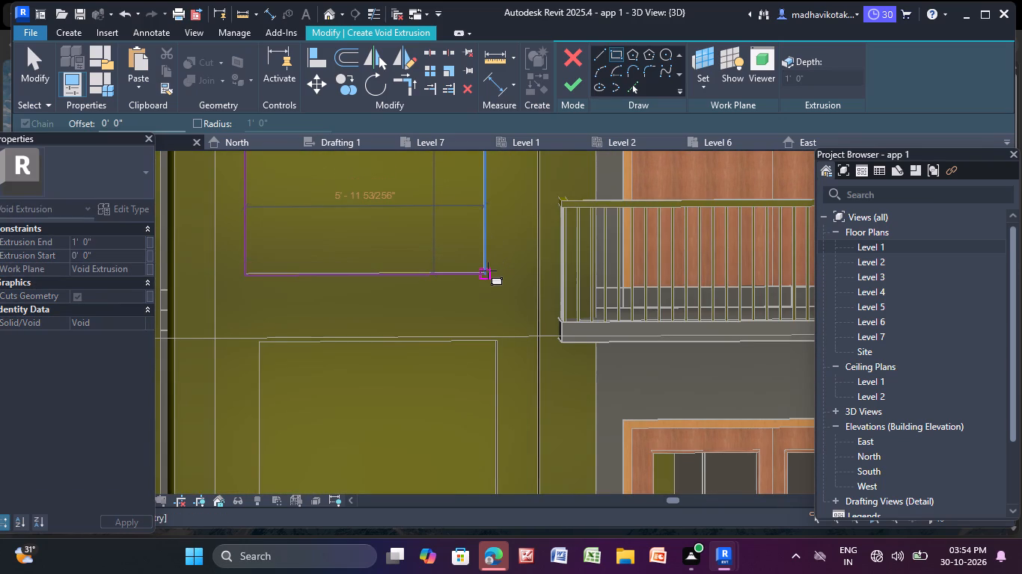
click(488, 271)
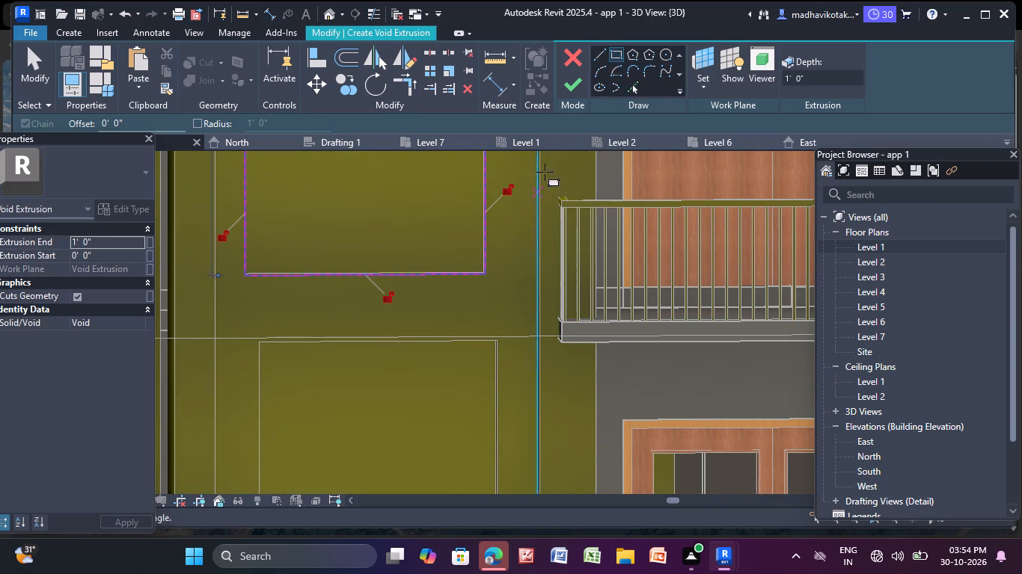
click(569, 96)
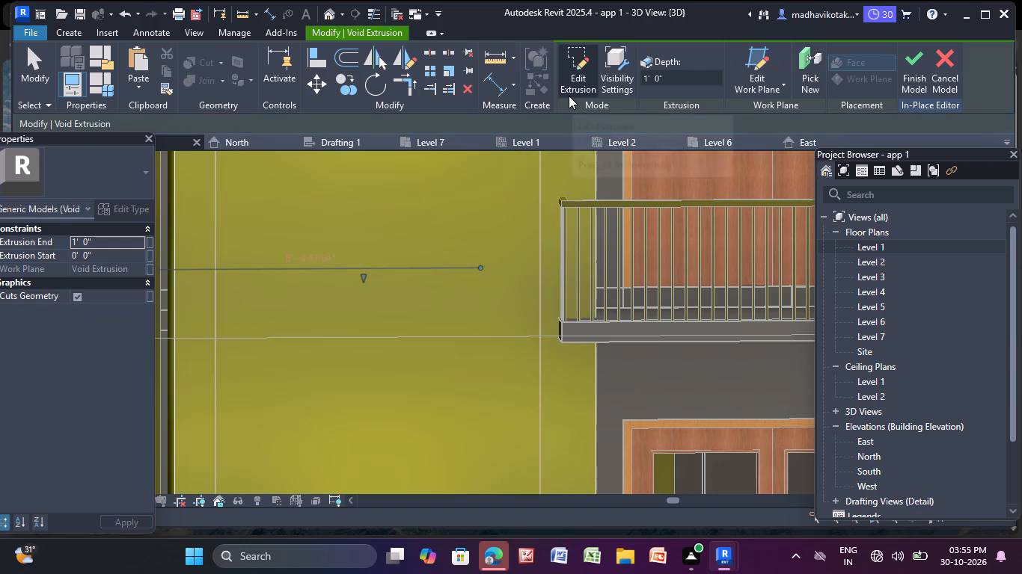
click(908, 61)
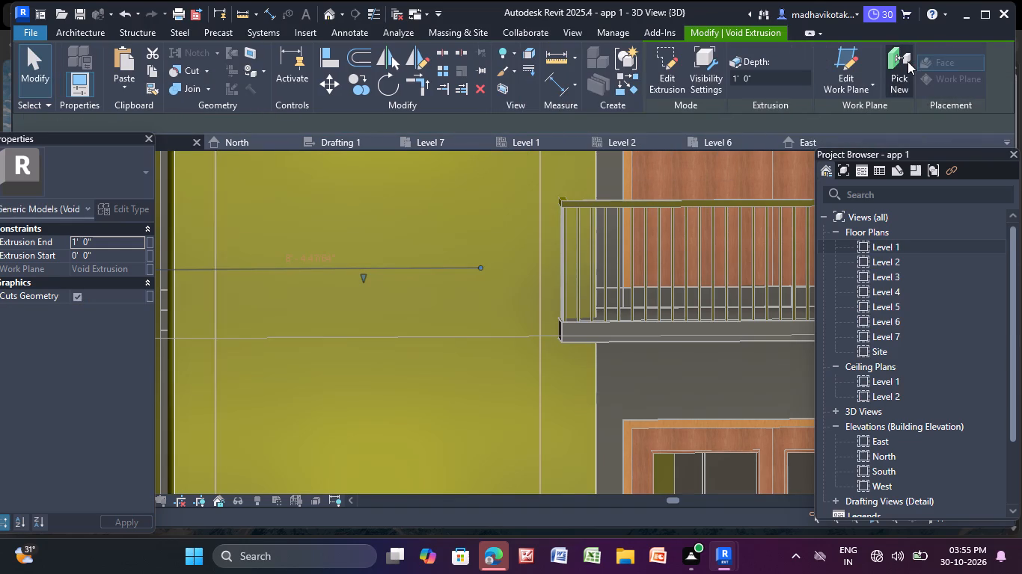
Pull the top-floor void's depth handle through the copied yellow panel's thickness to open it in front of the arched window.
scroll(908, 61, down, 5)
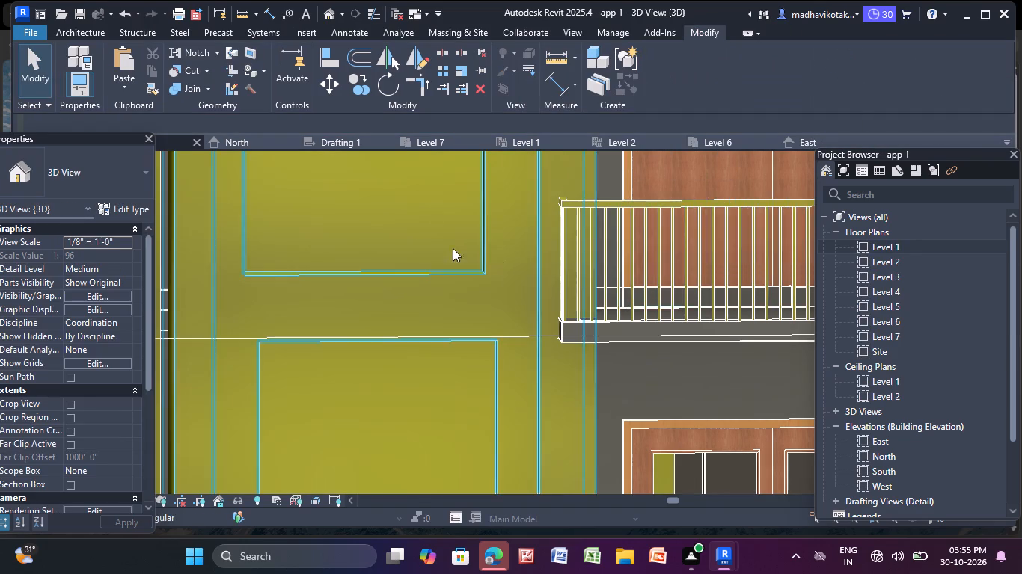
scroll(413, 238, down, 4)
middle_drag(408, 235, 380, 320)
click(374, 293)
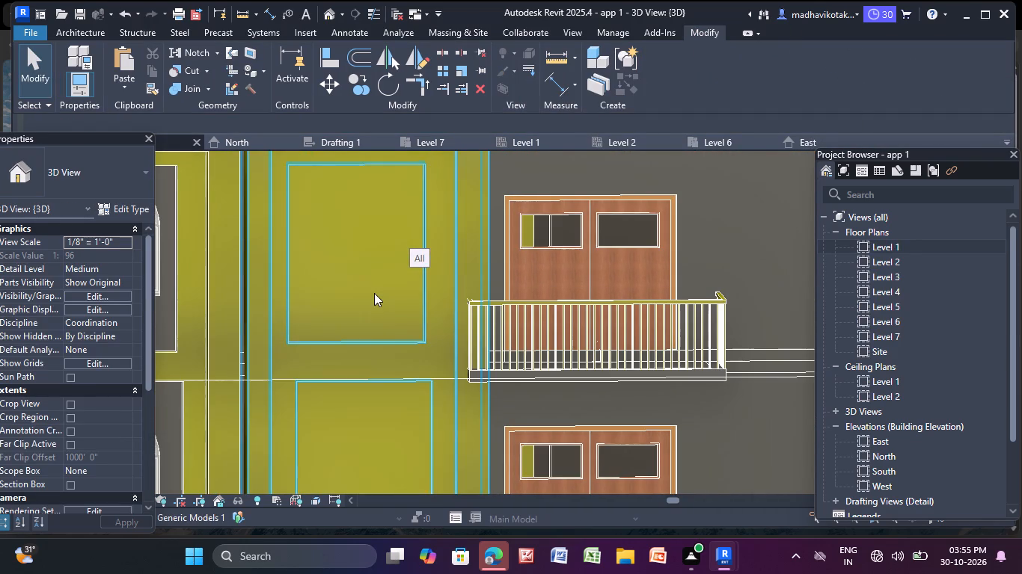
drag(355, 253, 359, 231)
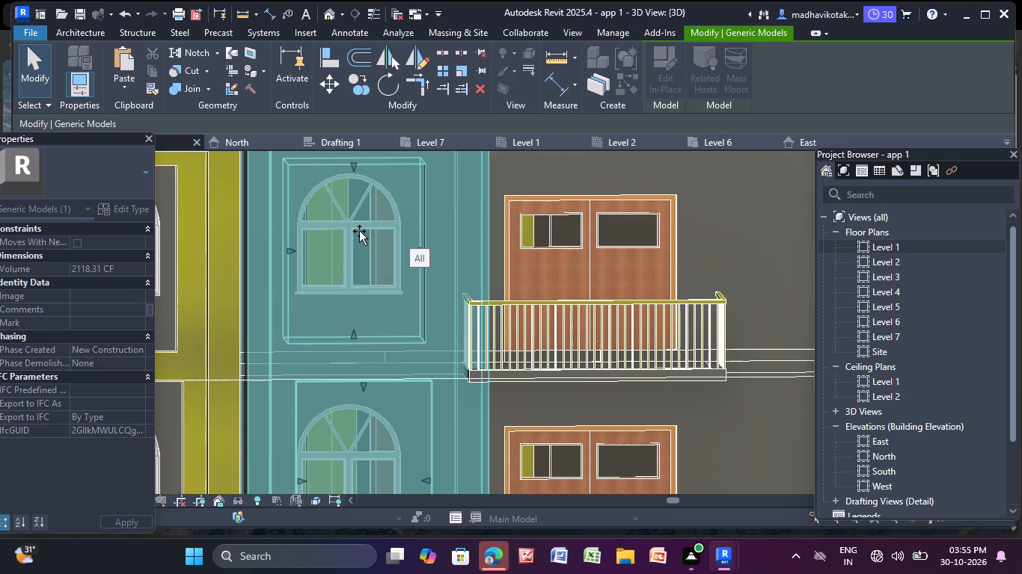
drag(359, 231, 370, 217)
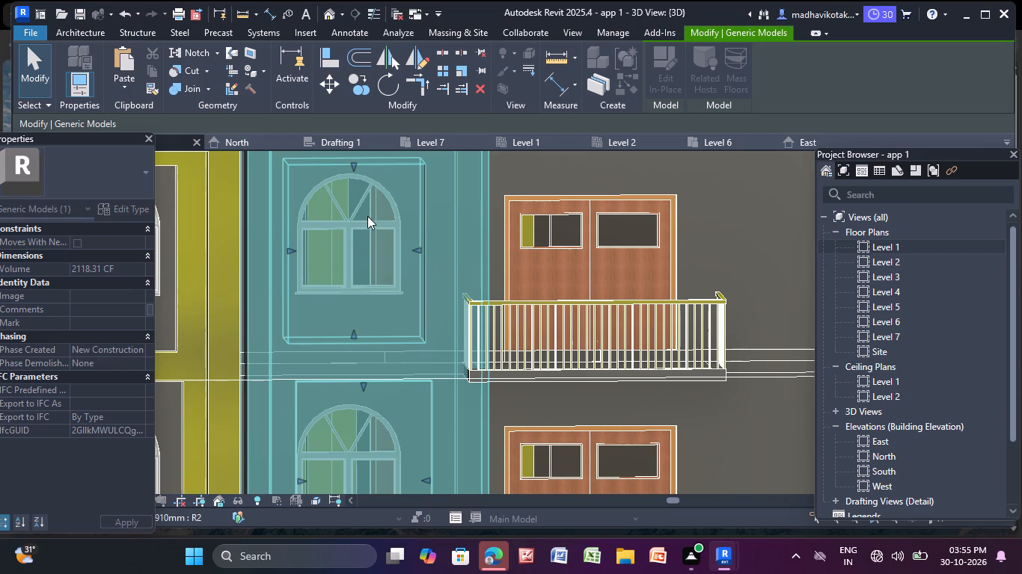
scroll(367, 216, down, 5)
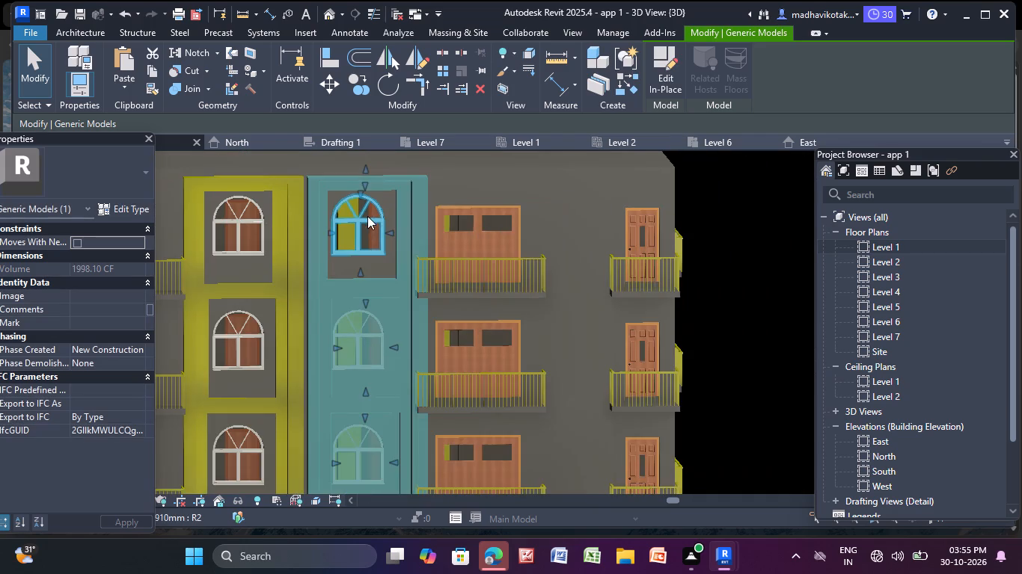
Raise the lower edge of the copied yellow panel's window recess on the second floor from the top.
middle_drag(373, 337, 367, 310)
click(362, 334)
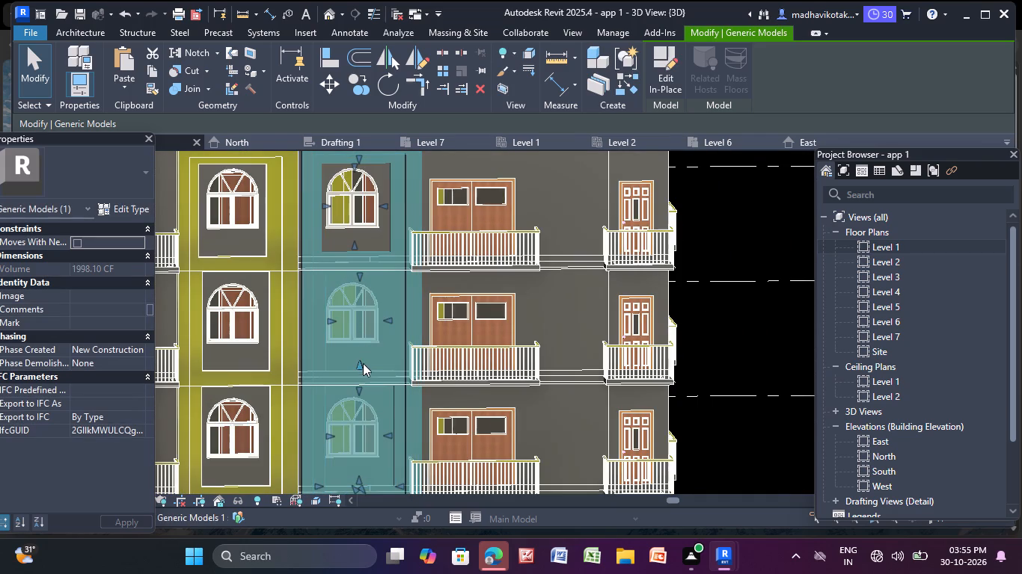
drag(360, 365, 358, 348)
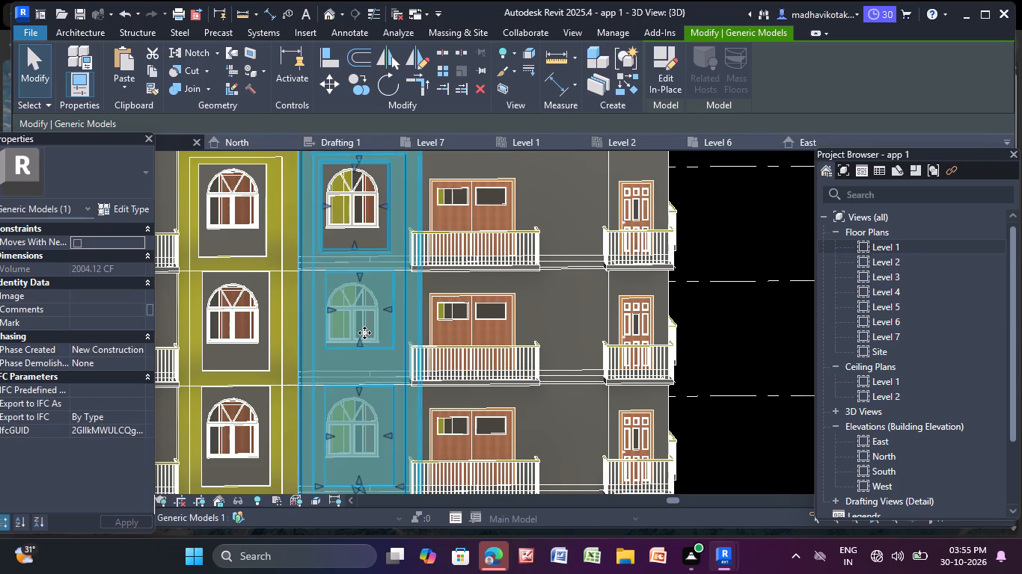
scroll(365, 331, down, 4)
key(Escape)
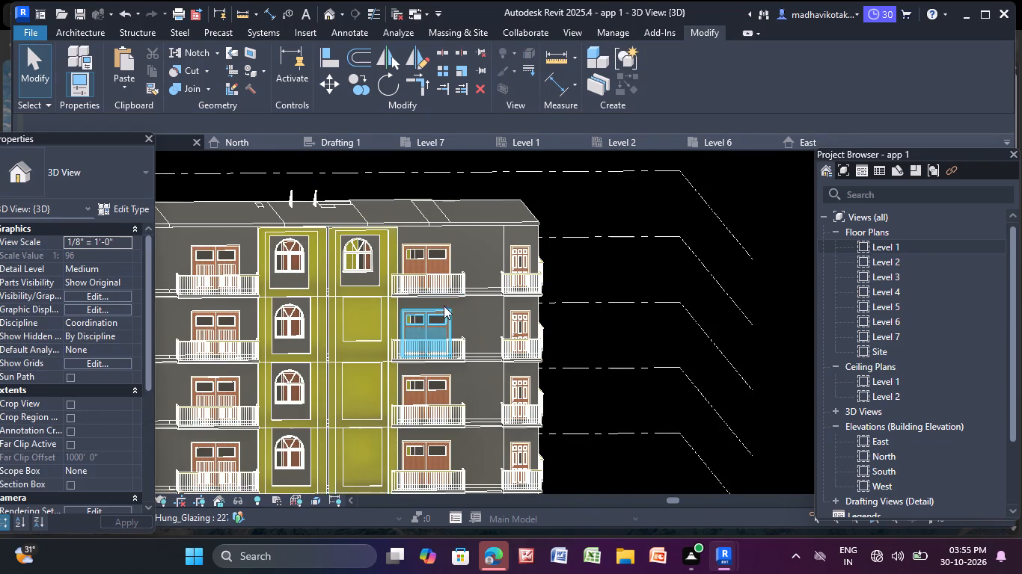
Shift the upper edge of the copied yellow panel's second-from-top window recess slightly downward.
middle_drag(430, 308, 411, 318)
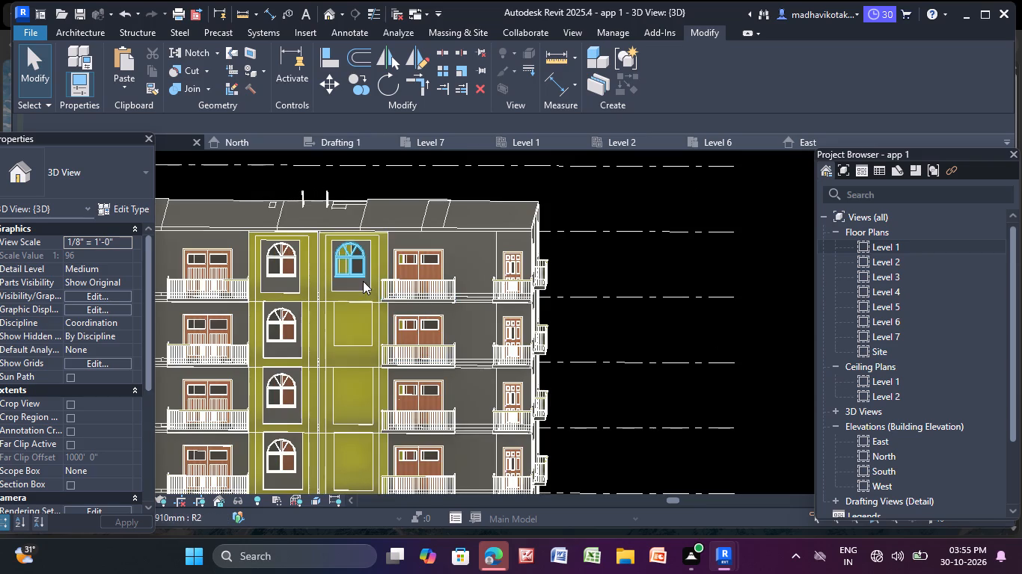
middle_click(367, 284)
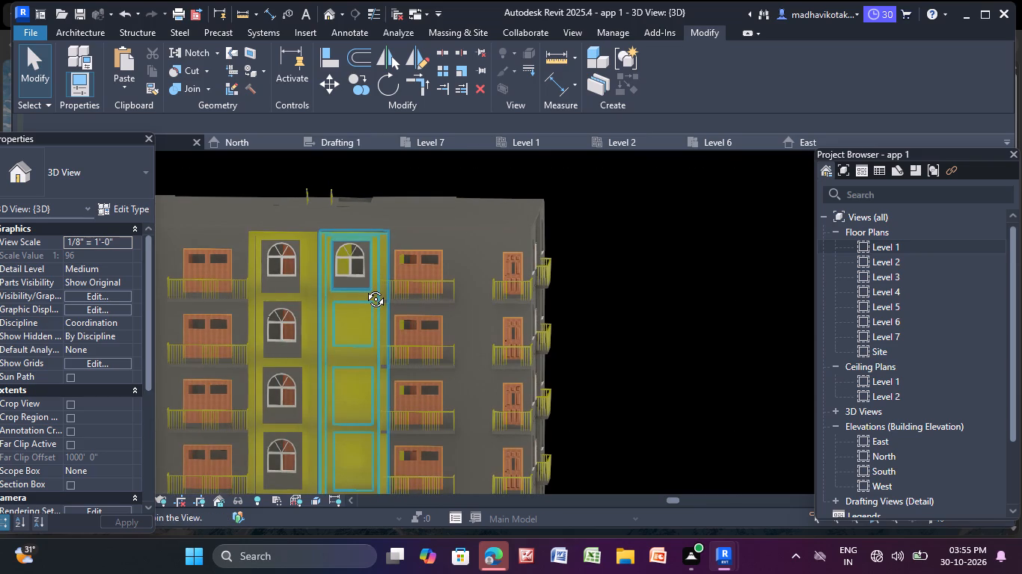
scroll(354, 286, up, 2)
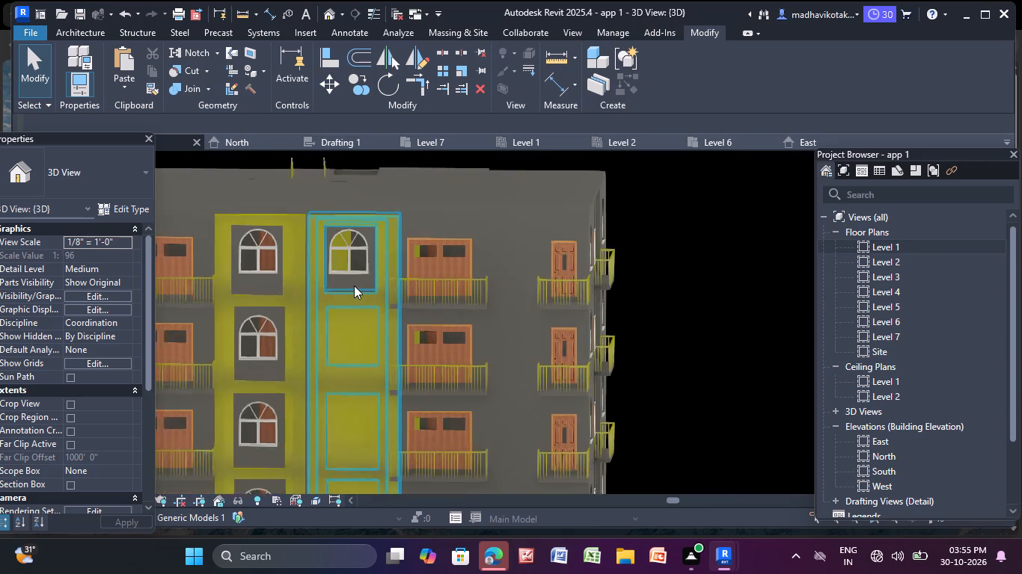
scroll(354, 286, up, 3)
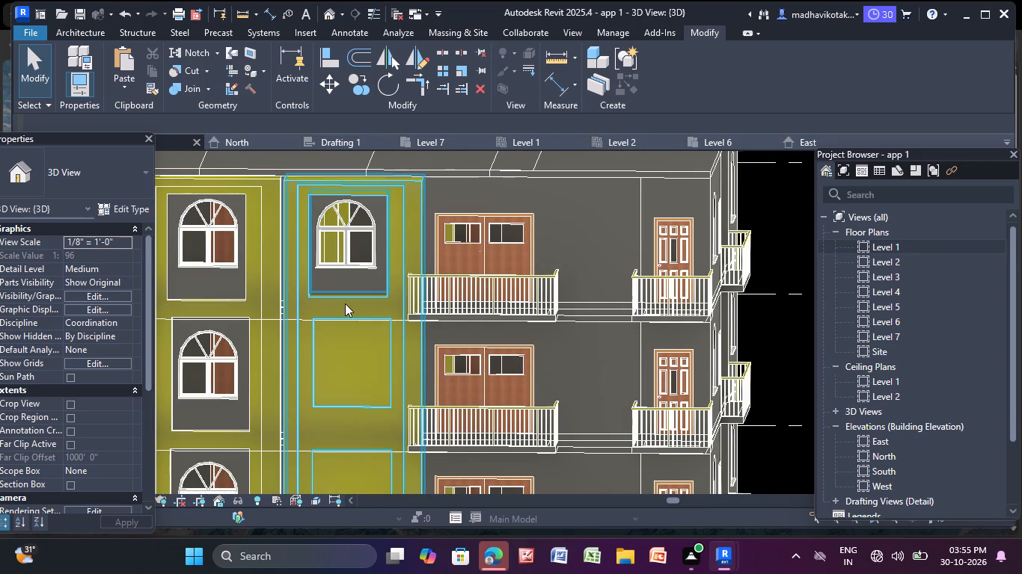
click(343, 353)
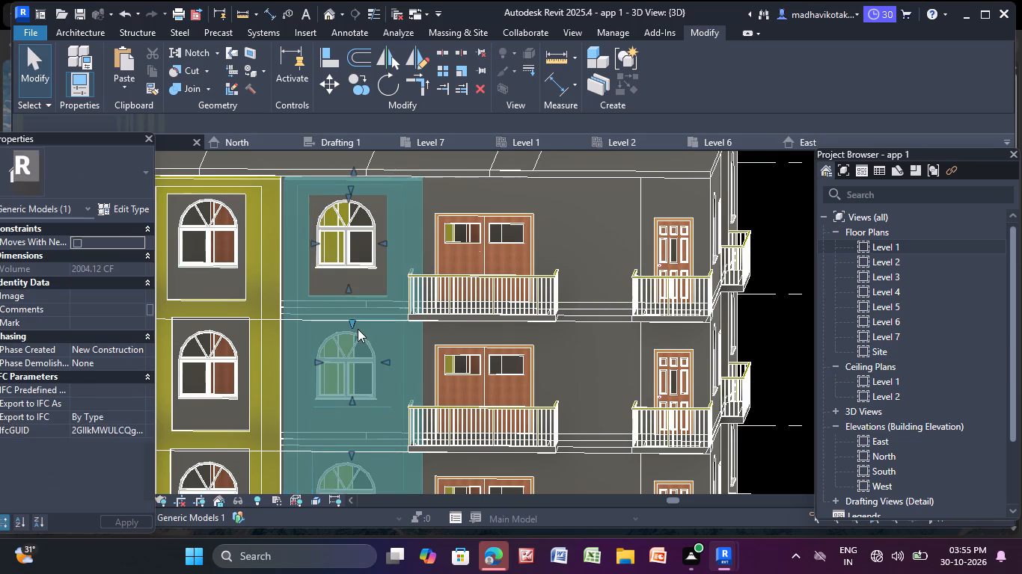
click(355, 323)
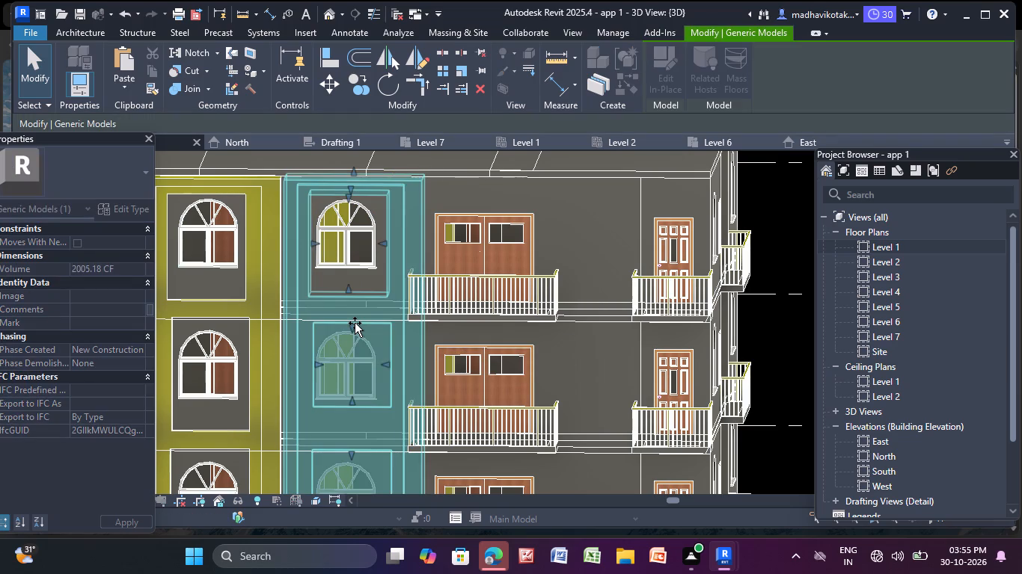
key(Escape)
Shift the upper edge of the original yellow panel's second-from-top window opening slightly downward.
scroll(218, 309, up, 5)
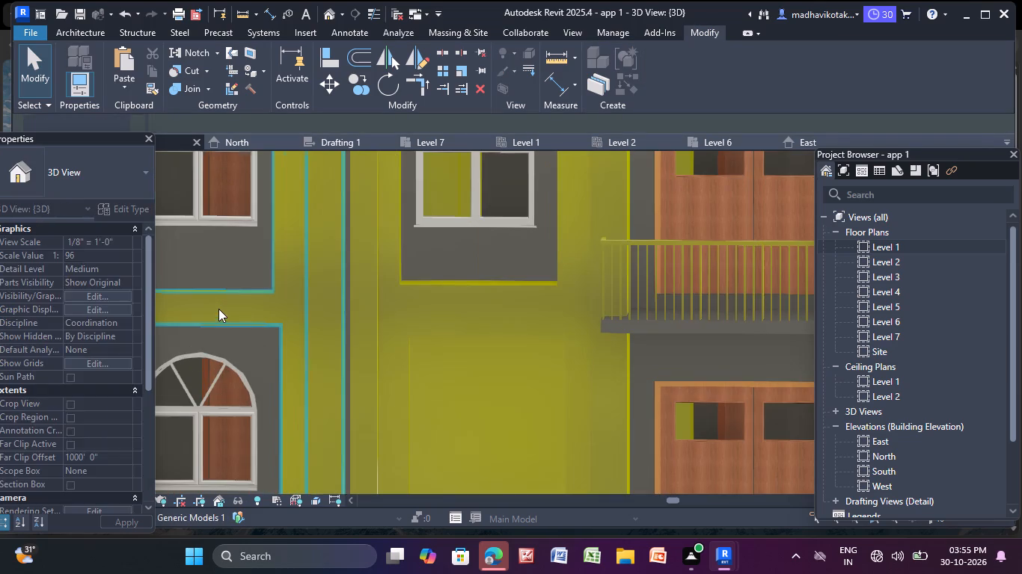
click(203, 321)
middle_drag(207, 318, 326, 292)
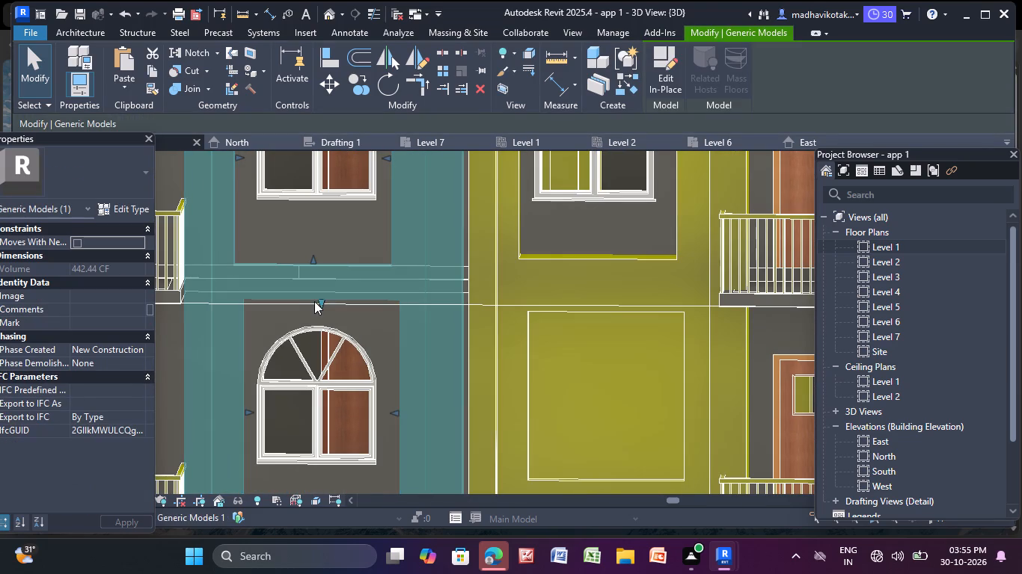
click(321, 302)
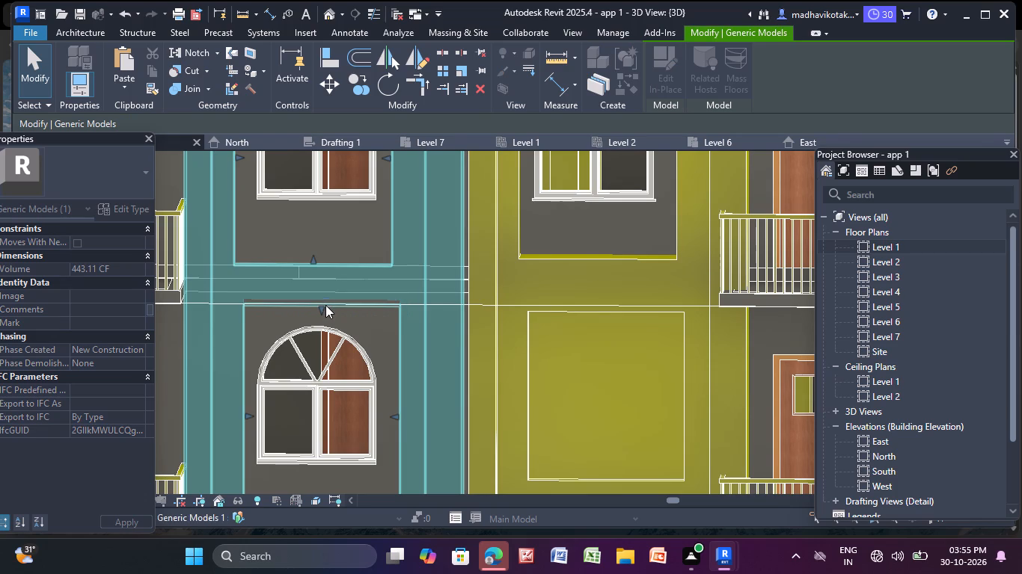
key(Escape)
Edit the copied yellow panel in place and start a void extrusion, picking its second-from-top window recess face as the work plane.
scroll(370, 283, down, 5)
middle_drag(366, 282, 333, 276)
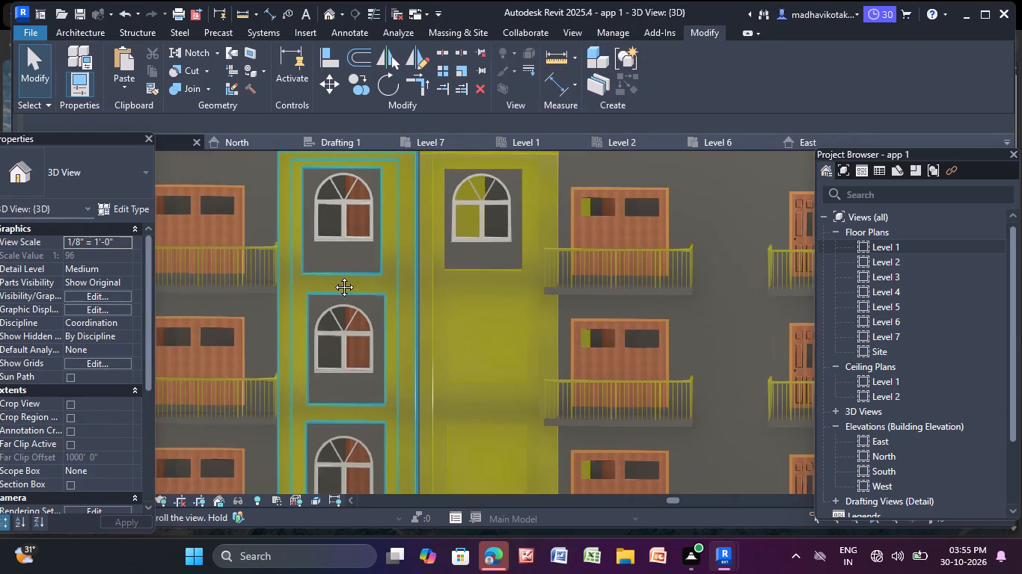
middle_drag(333, 276, 242, 268)
click(355, 291)
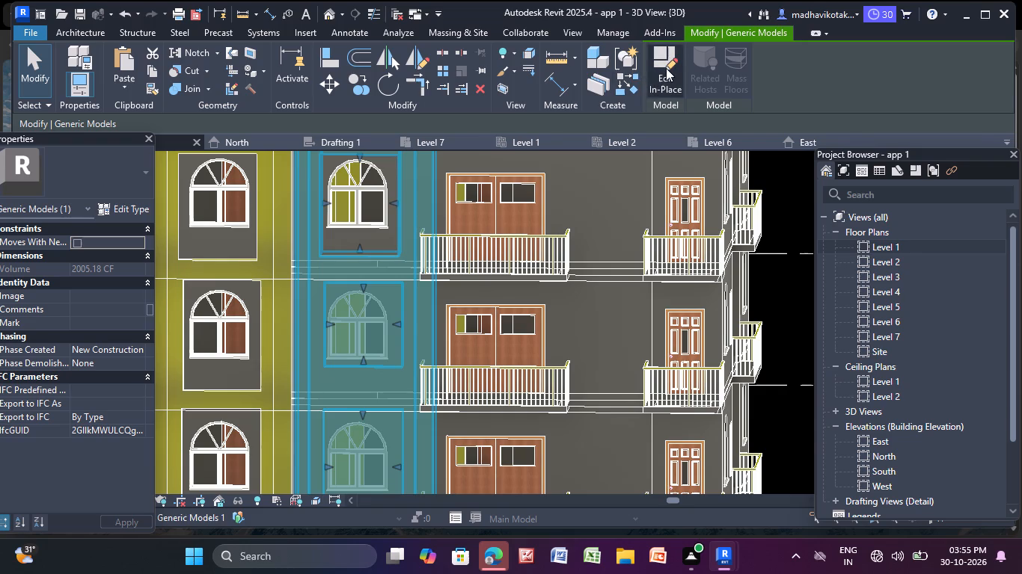
click(667, 68)
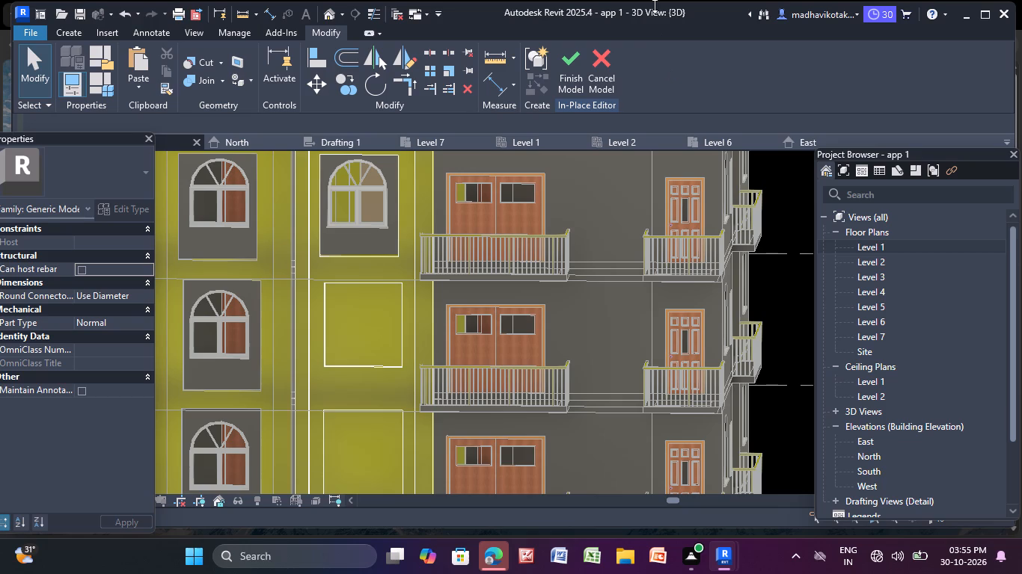
click(73, 31)
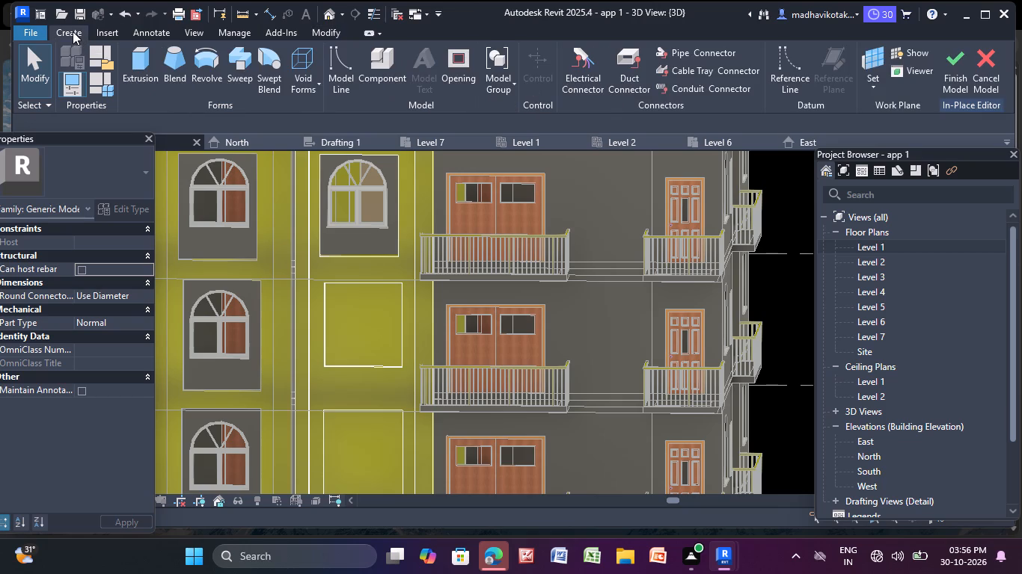
click(299, 58)
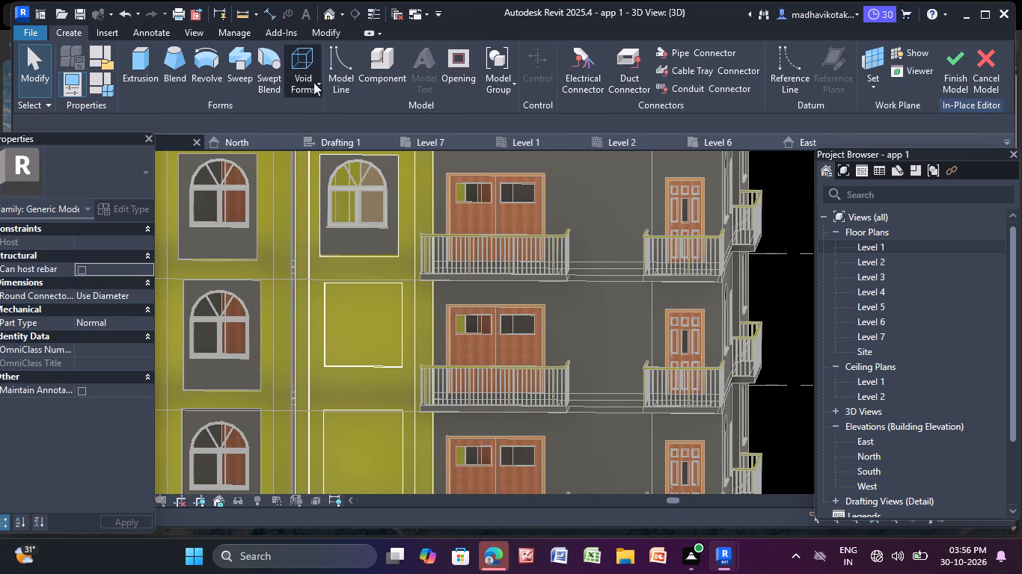
click(328, 111)
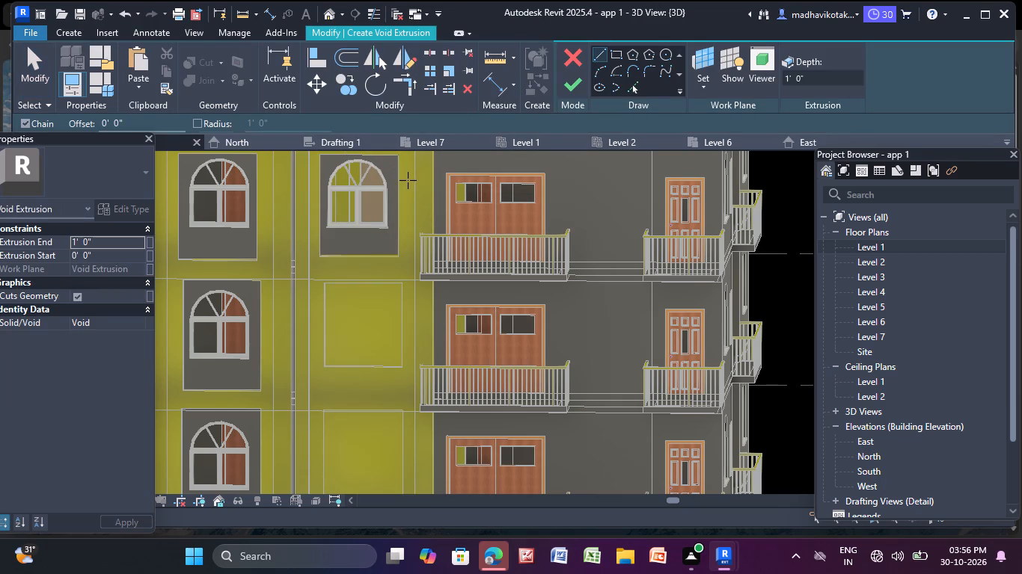
click(703, 87)
click(733, 145)
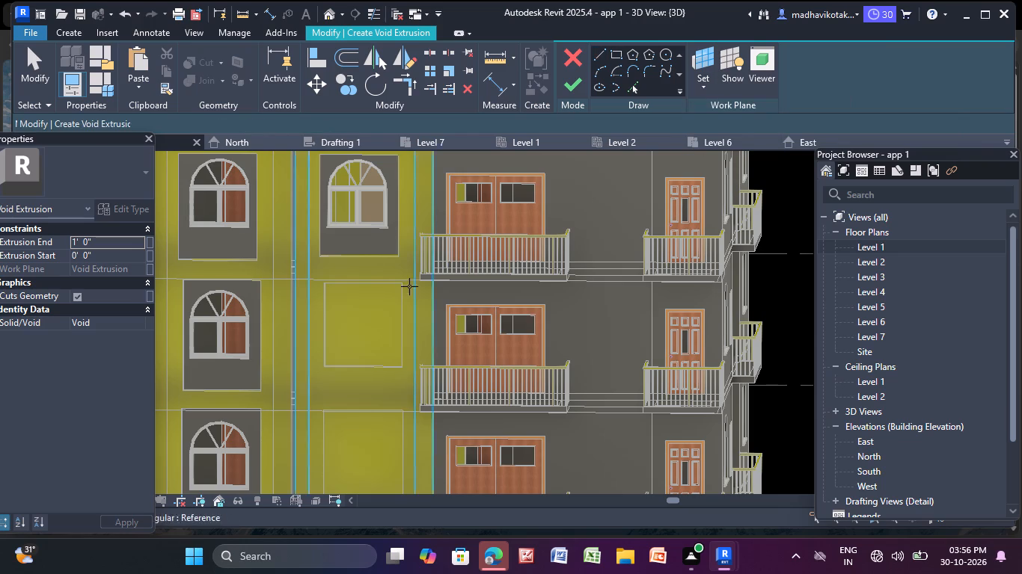
click(388, 324)
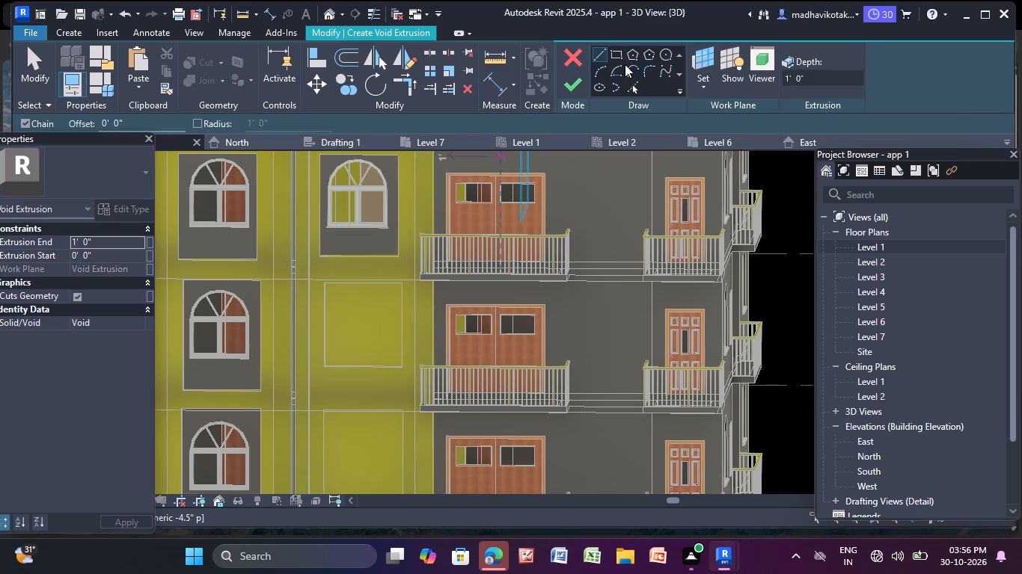
Sketch a rectangle about 5'-10" by 6'-5" over the copied panel's window recess on the second floor from the top.
click(618, 57)
middle_drag(363, 334, 334, 294)
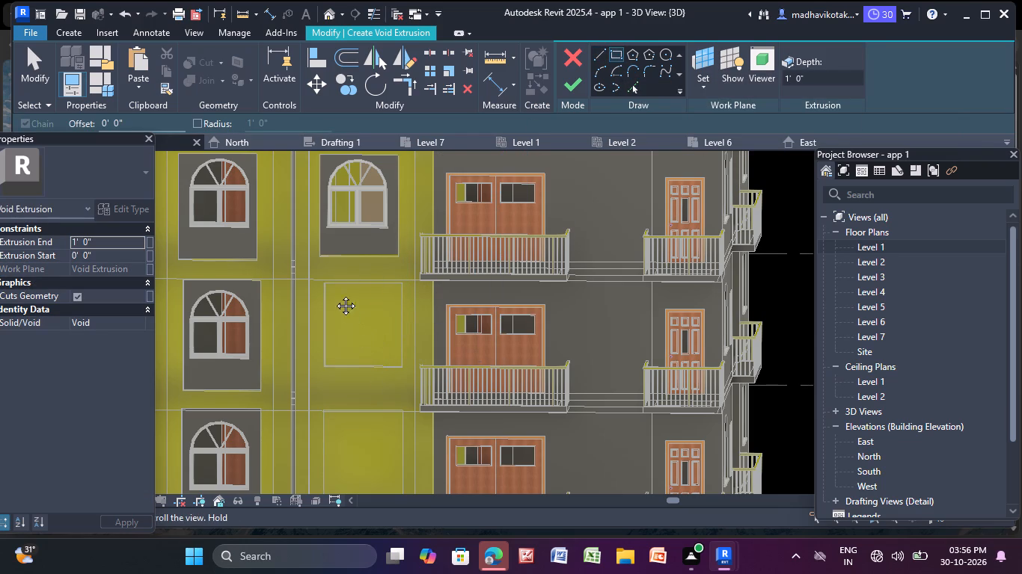
middle_drag(334, 294, 317, 250)
scroll(328, 278, up, 7)
scroll(327, 285, down, 9)
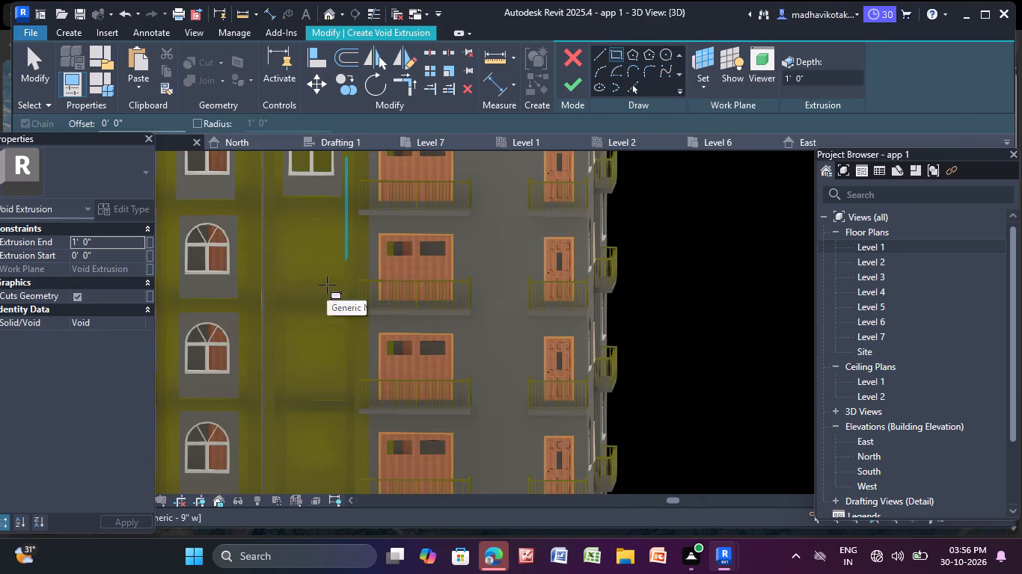
middle_drag(327, 285, 335, 312)
scroll(287, 236, up, 4)
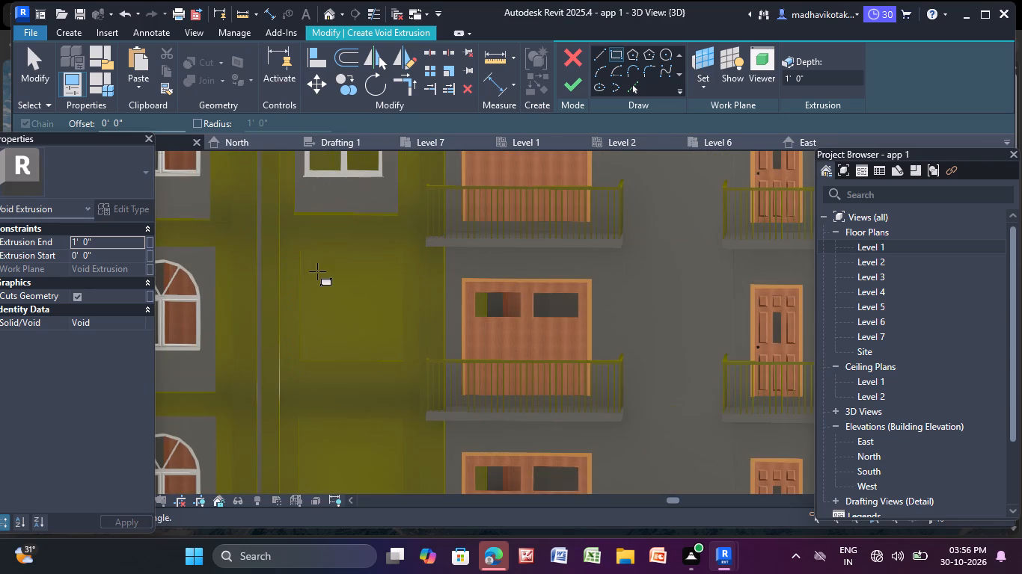
click(301, 251)
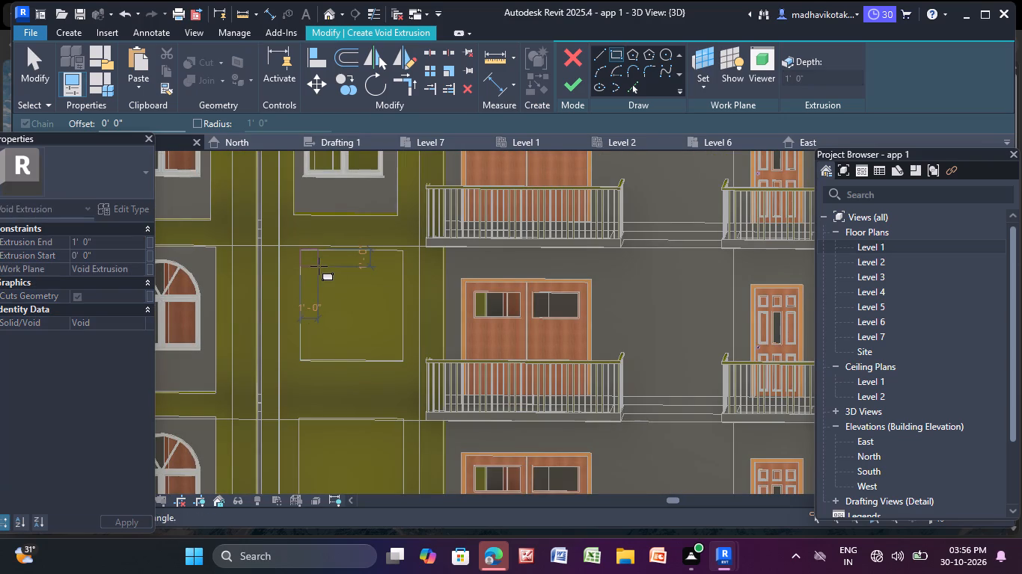
click(403, 364)
Sketch a rectangle about 6'-0" by 8'-9" over the copied panel's window recess on the third floor from the top.
scroll(397, 389, down, 1)
middle_drag(396, 391, 389, 388)
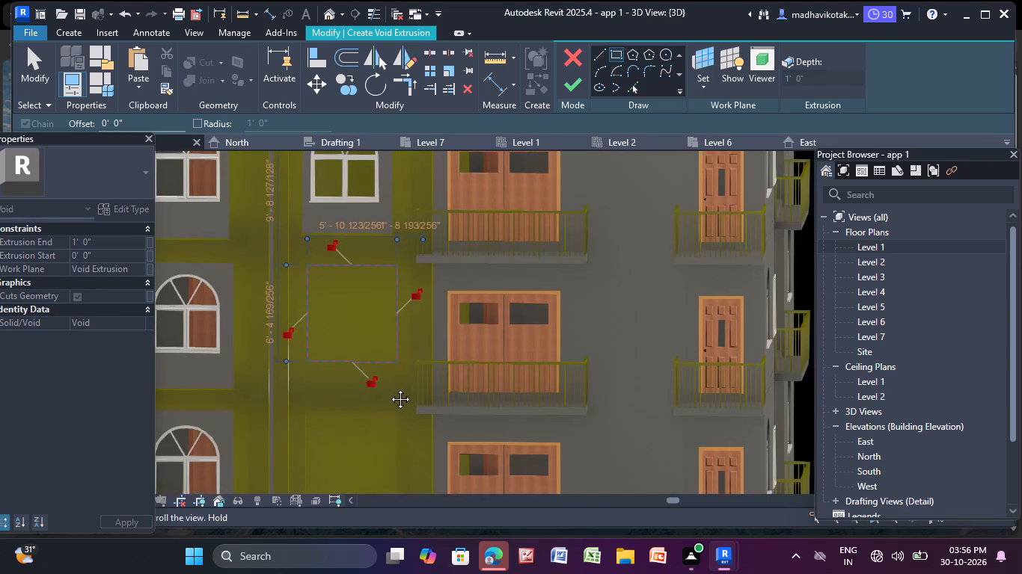
middle_drag(389, 388, 328, 209)
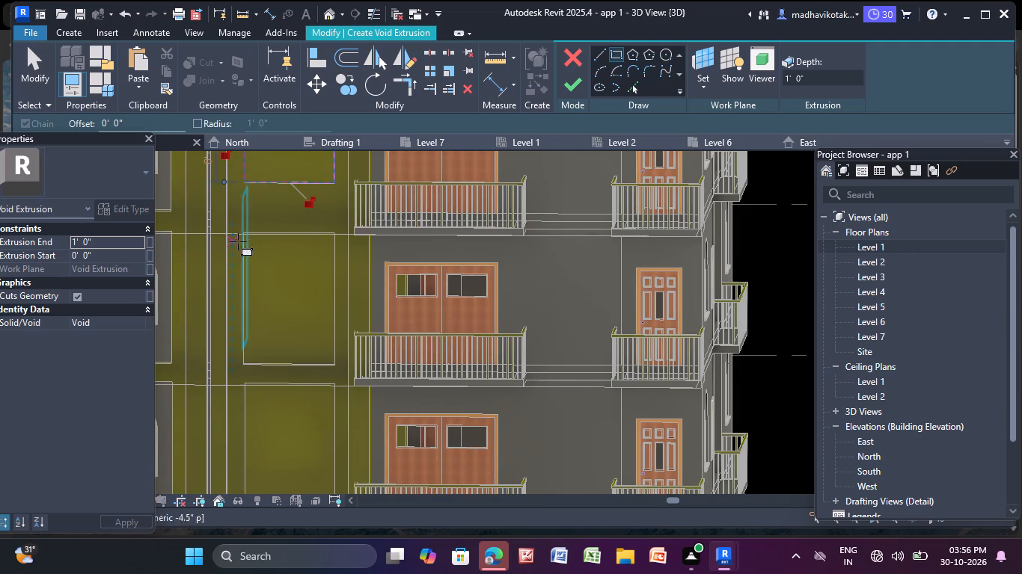
scroll(244, 238, up, 10)
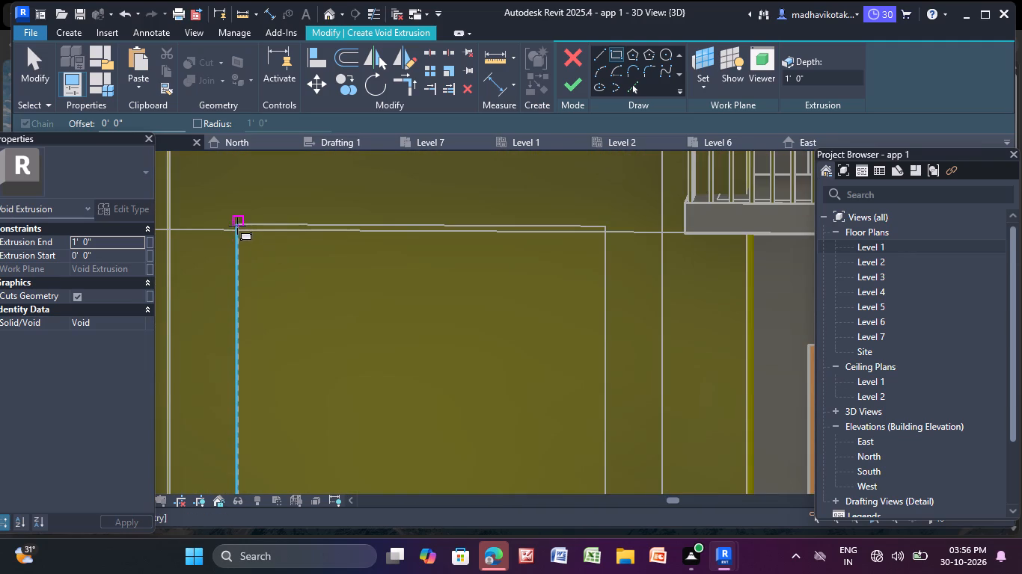
click(237, 226)
scroll(423, 404, down, 4)
middle_drag(421, 406, 351, 177)
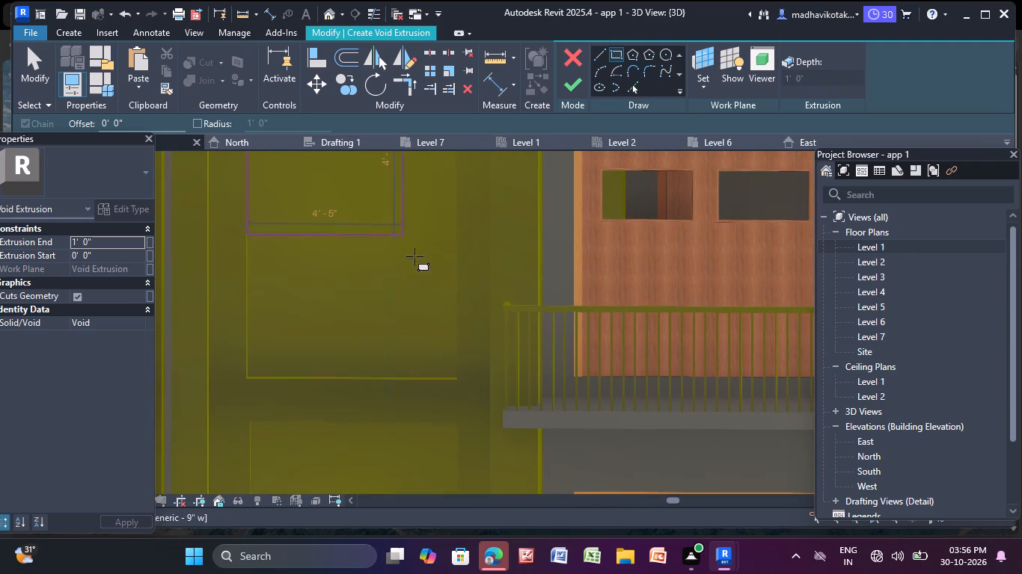
click(460, 382)
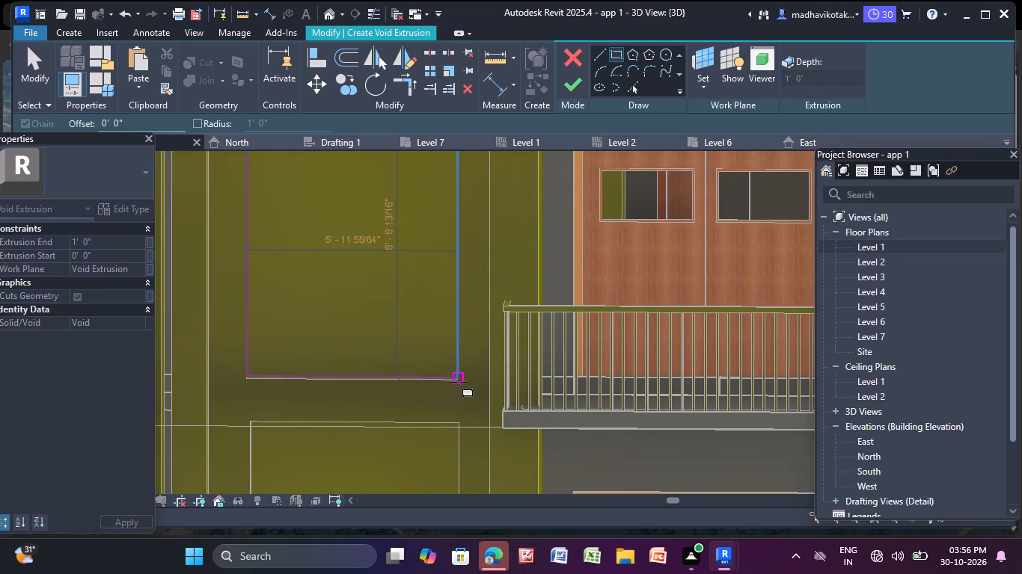
Sketch a rectangle about 5'-11" by 8'-11" over the copied panel's window recess on the fourth floor from the top.
scroll(443, 380, down, 5)
middle_drag(438, 391, 385, 278)
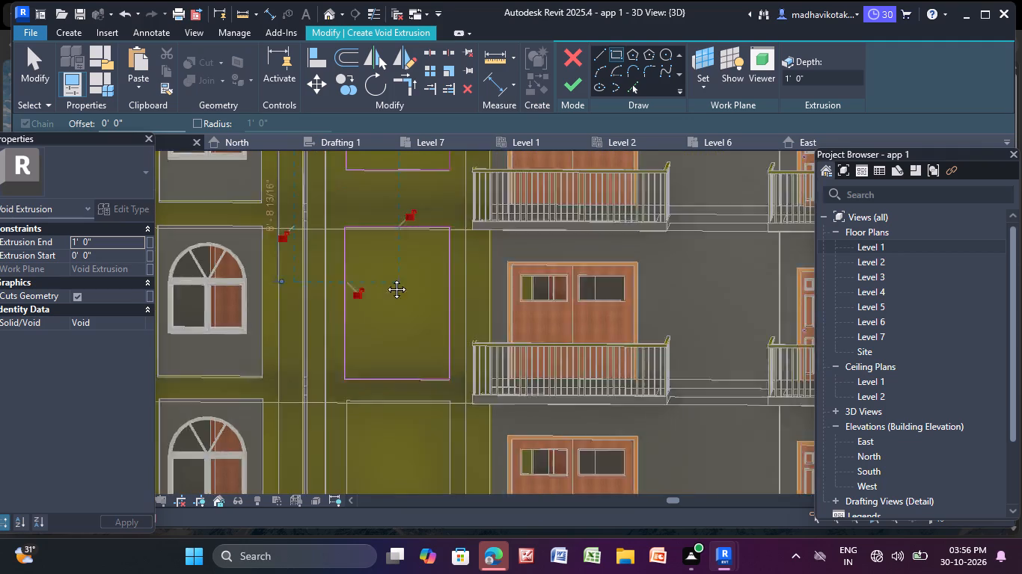
middle_drag(385, 278, 373, 215)
scroll(293, 238, up, 4)
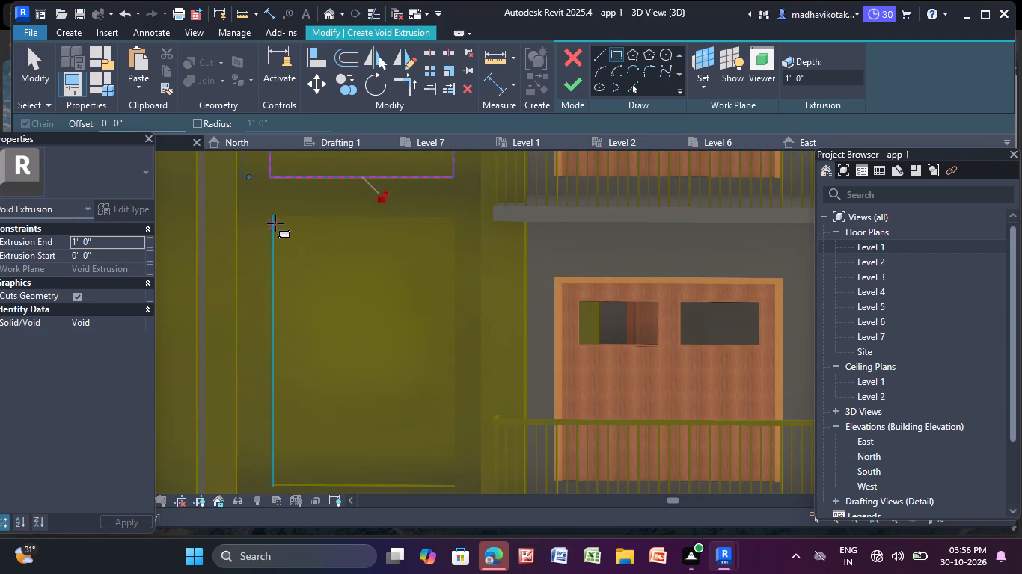
click(275, 220)
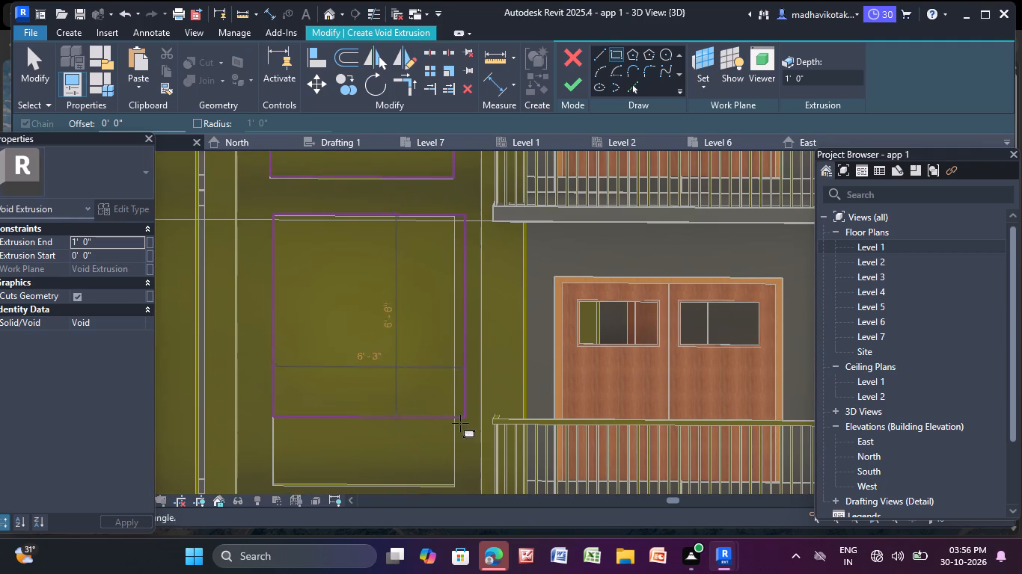
click(458, 489)
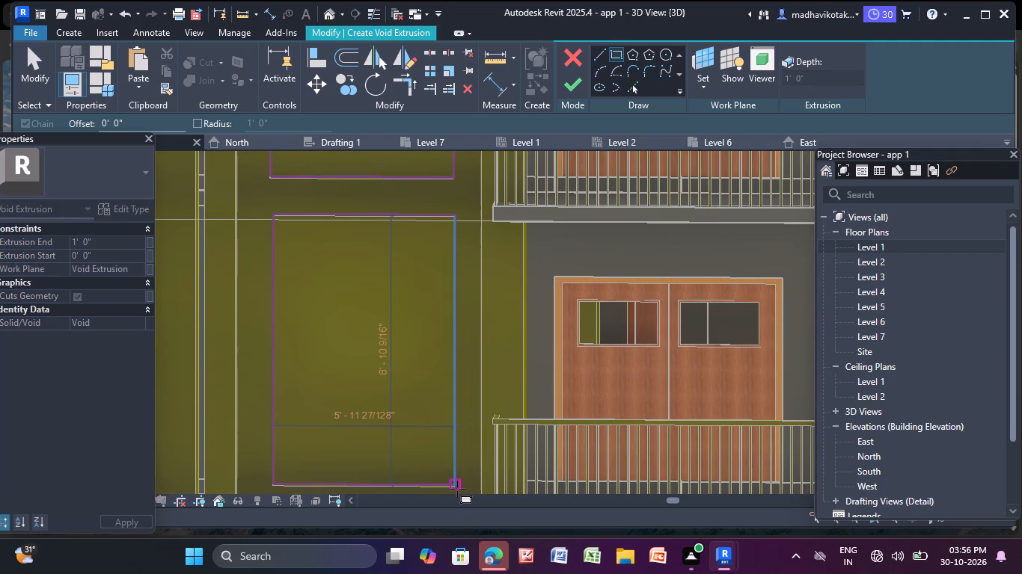
Sketch a rectangle about 5'-11" by 7'-11" over the copied panel's window recess on the floor just above the ground floor.
scroll(446, 470, down, 7)
middle_drag(430, 436, 397, 286)
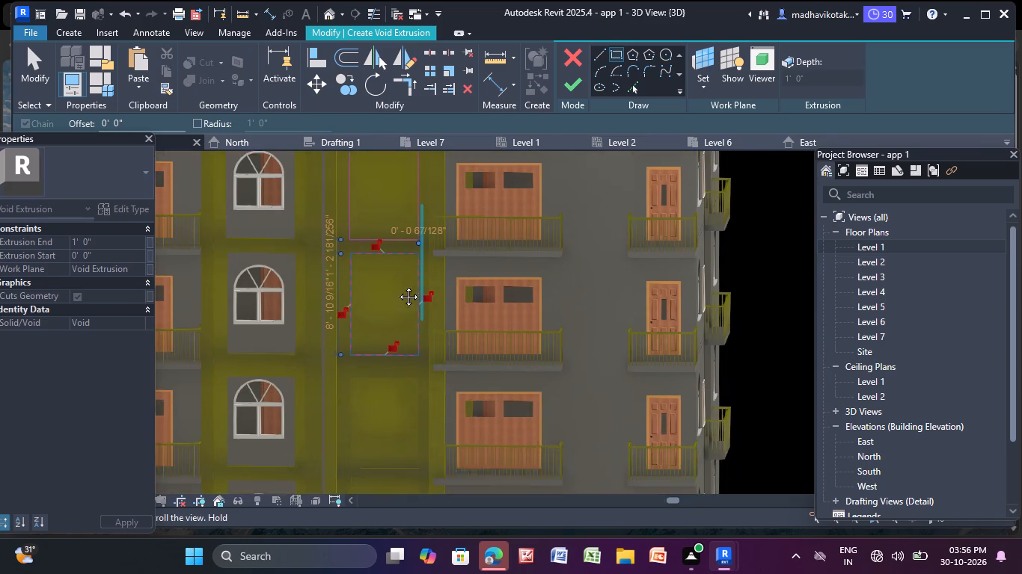
middle_drag(397, 286, 335, 110)
middle_drag(297, 196, 291, 245)
scroll(281, 226, up, 4)
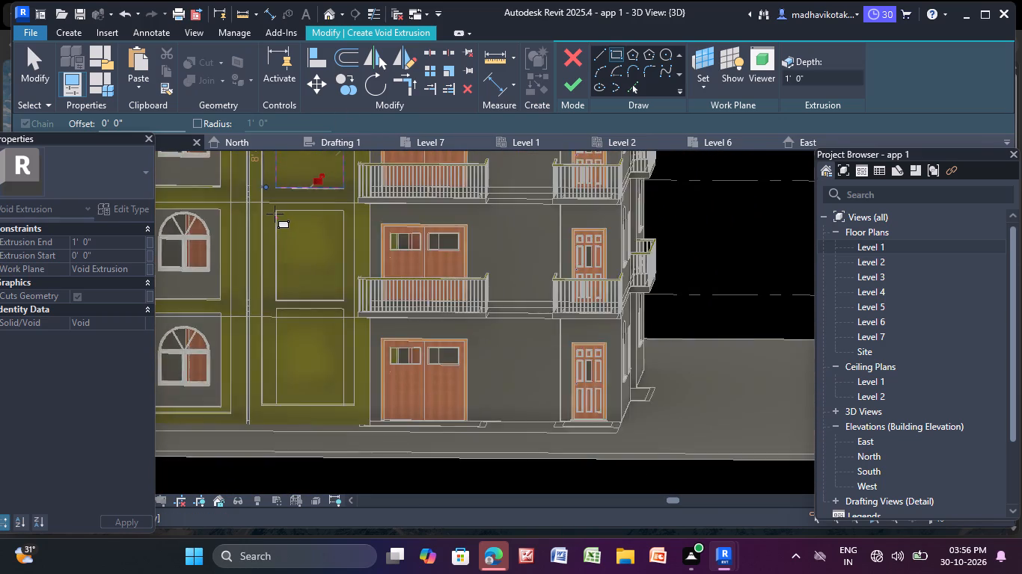
click(271, 199)
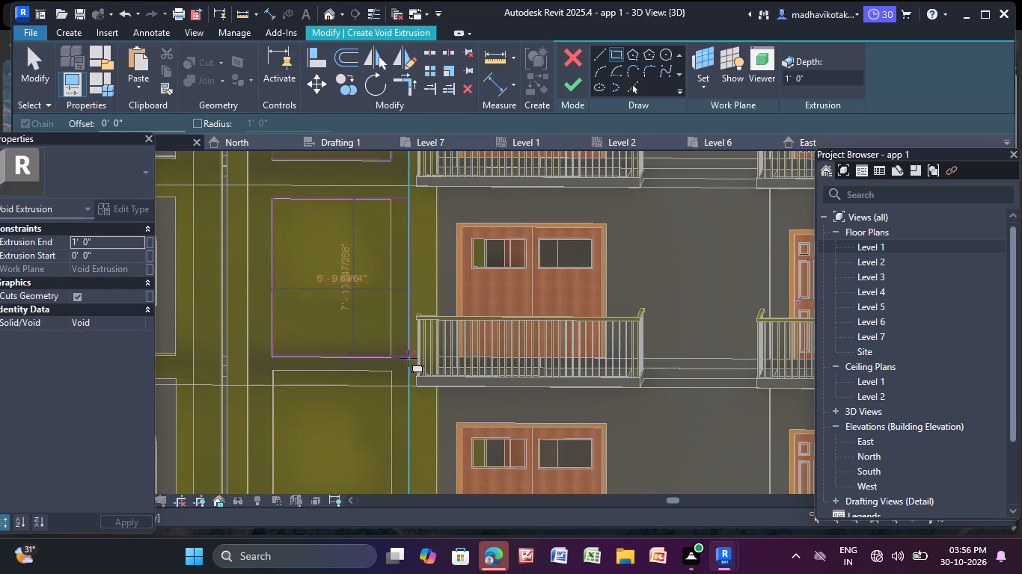
click(389, 355)
Sketch a rectangle about 5'-11" by 8'-4" over the copied panel's ground-floor window recess.
scroll(308, 401, down, 2)
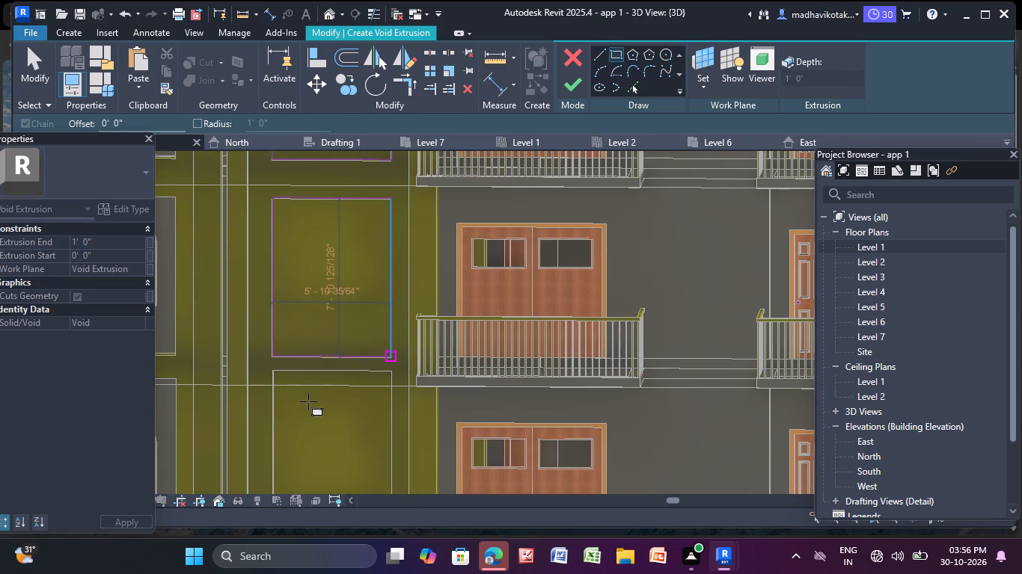
scroll(308, 401, down, 1)
middle_drag(308, 401, 284, 327)
scroll(266, 320, up, 5)
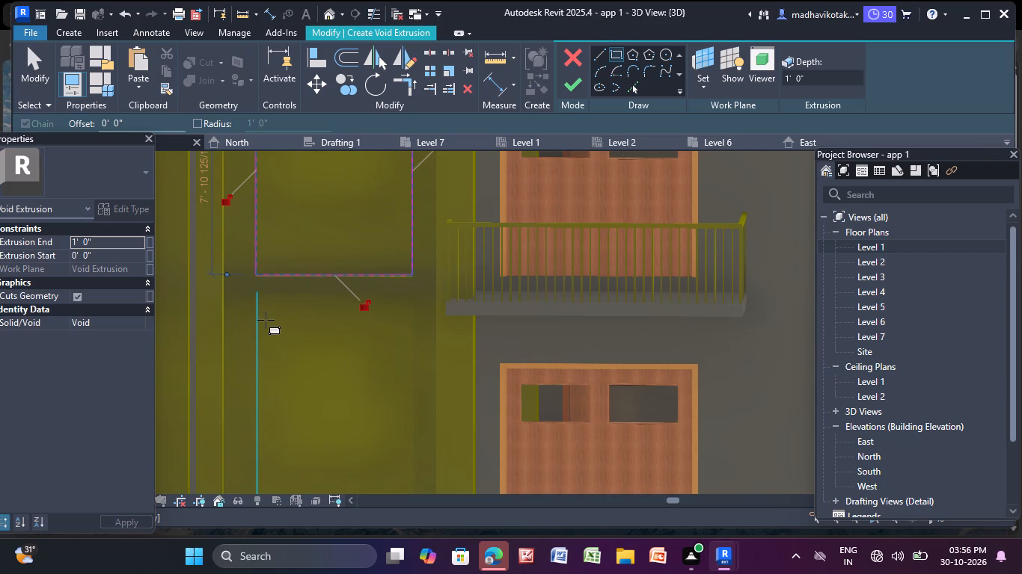
click(260, 293)
middle_drag(407, 433, 390, 416)
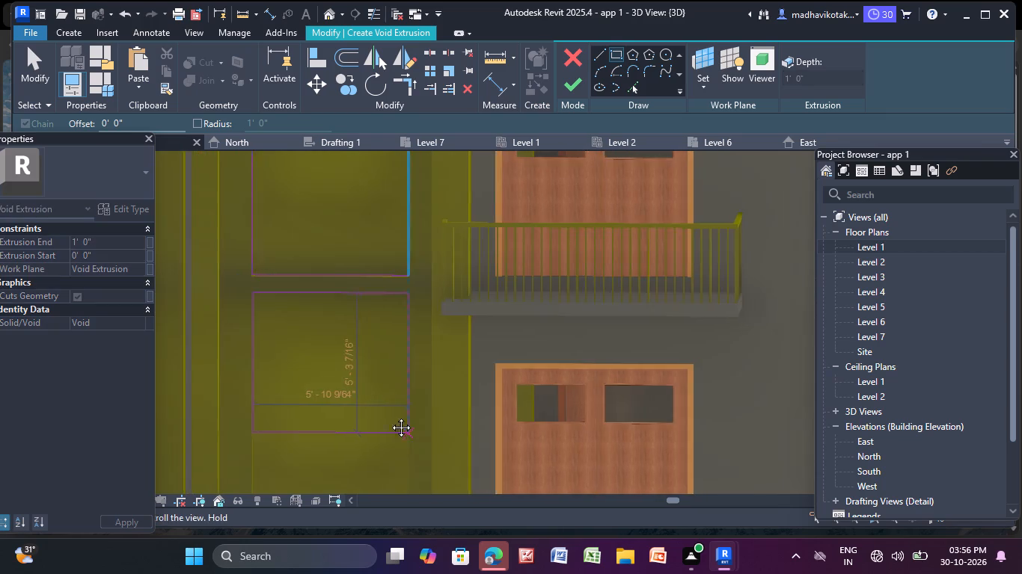
middle_drag(390, 416, 298, 309)
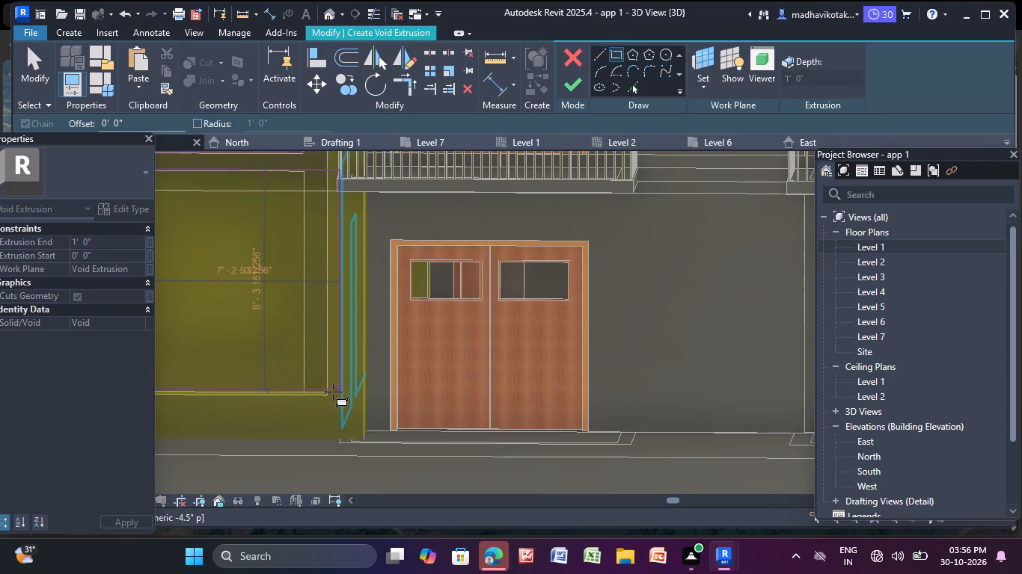
click(304, 387)
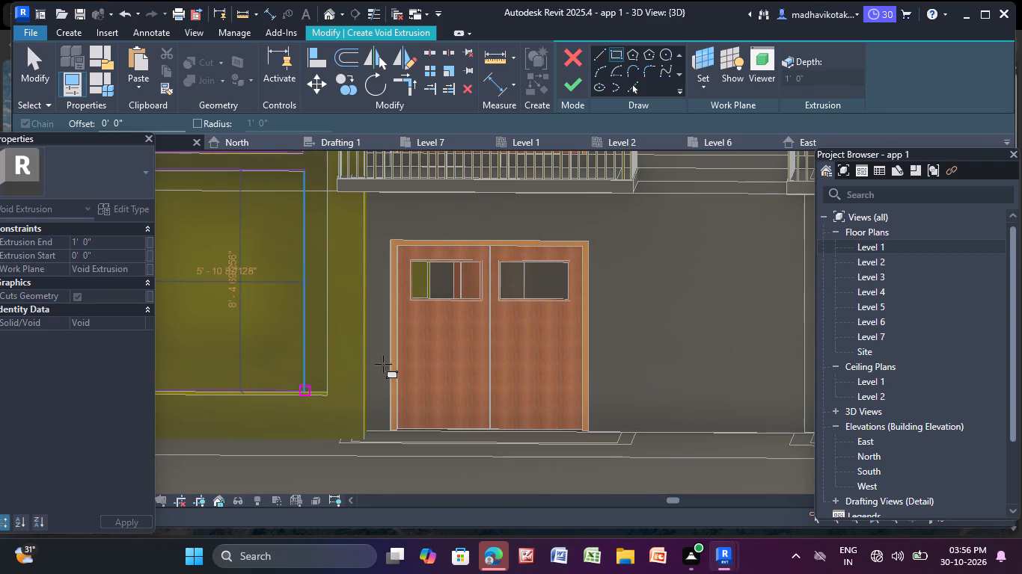
Complete the void extrusion with a 1'-0" depth and finish the in-place model, dismissing the save reminder.
click(578, 82)
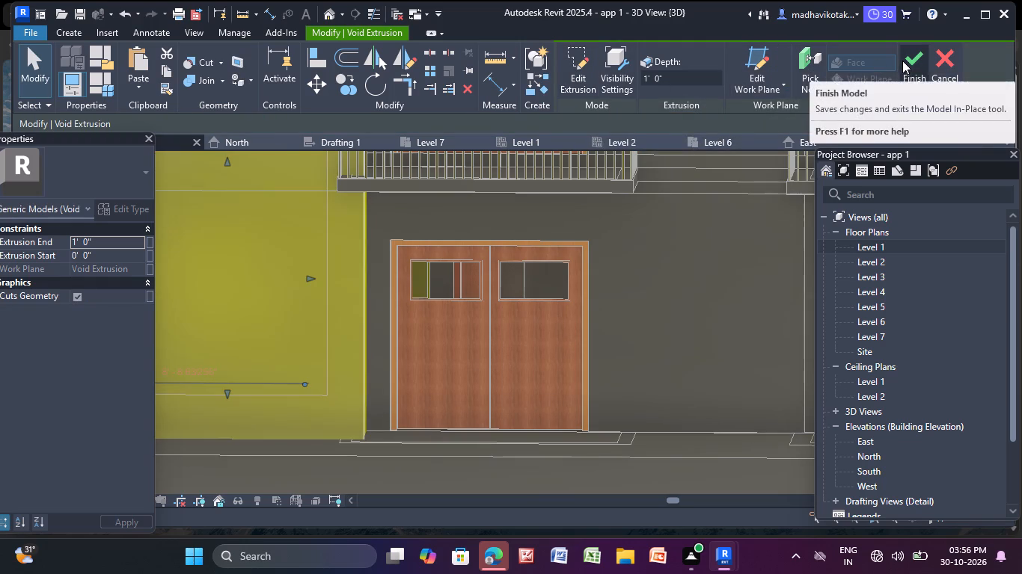
click(914, 59)
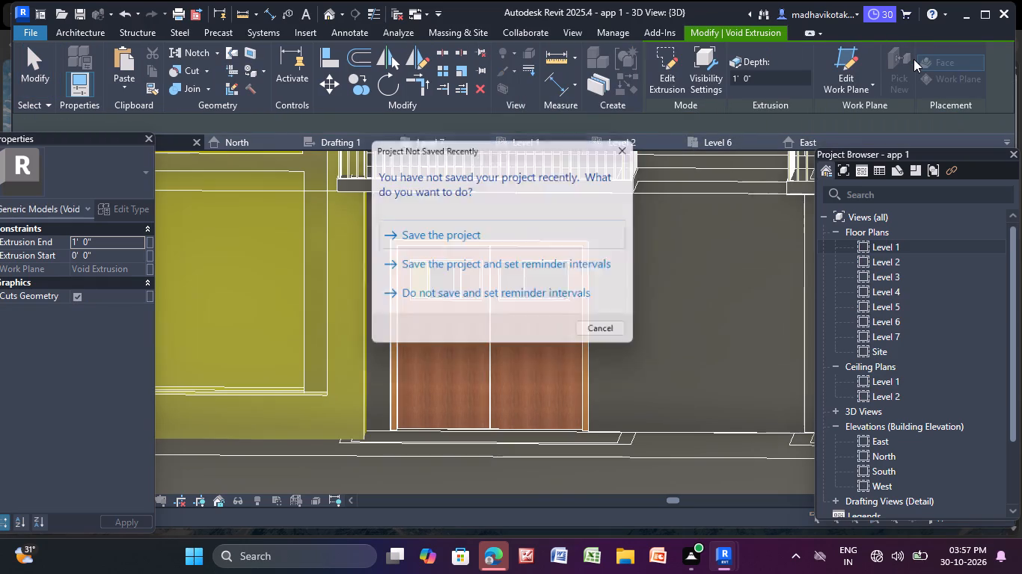
click(634, 152)
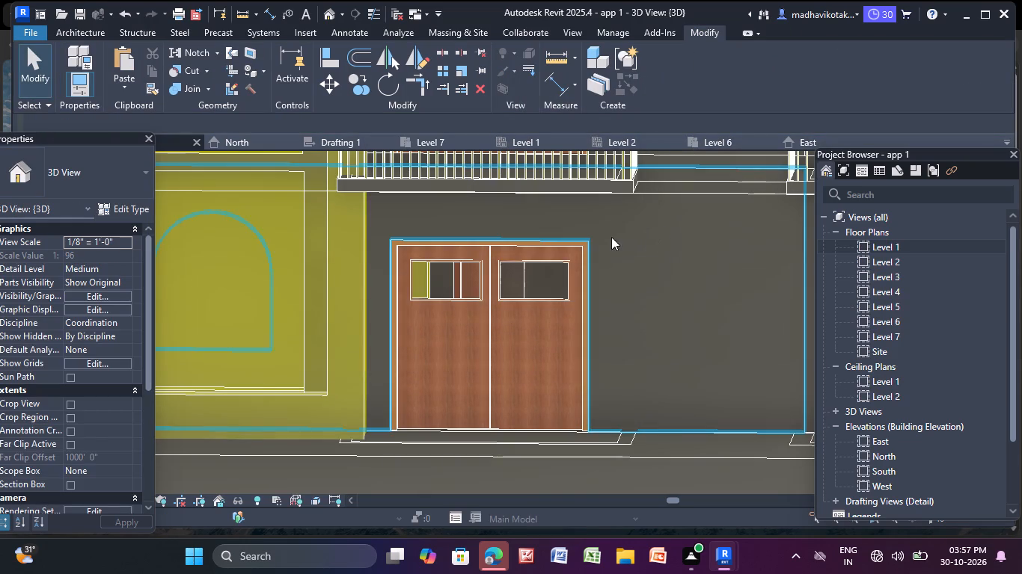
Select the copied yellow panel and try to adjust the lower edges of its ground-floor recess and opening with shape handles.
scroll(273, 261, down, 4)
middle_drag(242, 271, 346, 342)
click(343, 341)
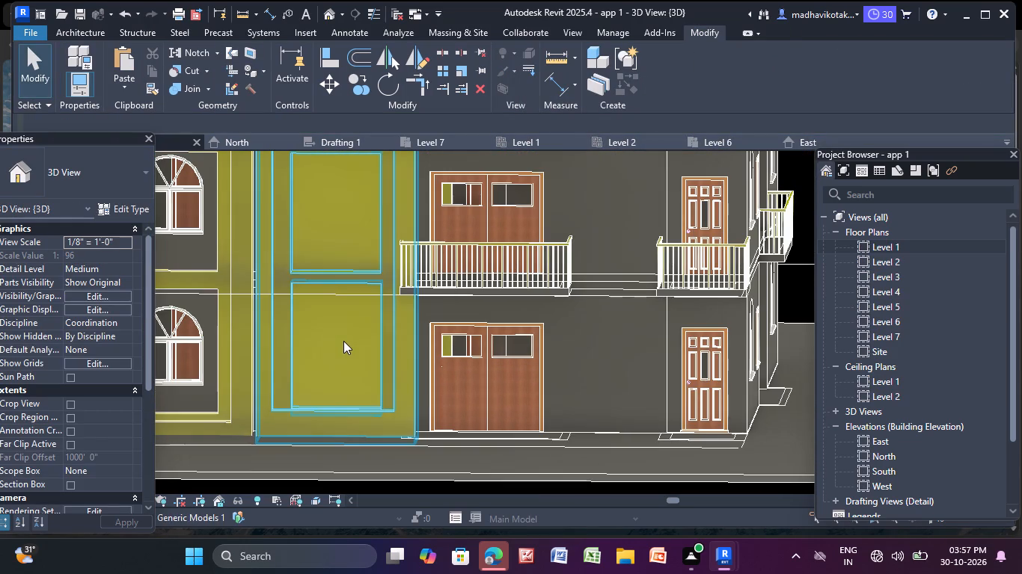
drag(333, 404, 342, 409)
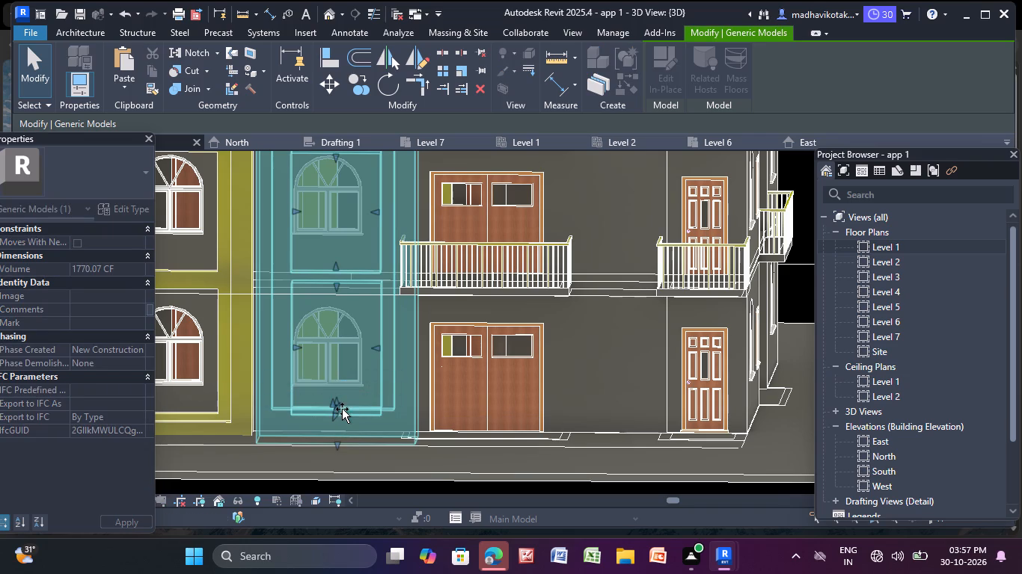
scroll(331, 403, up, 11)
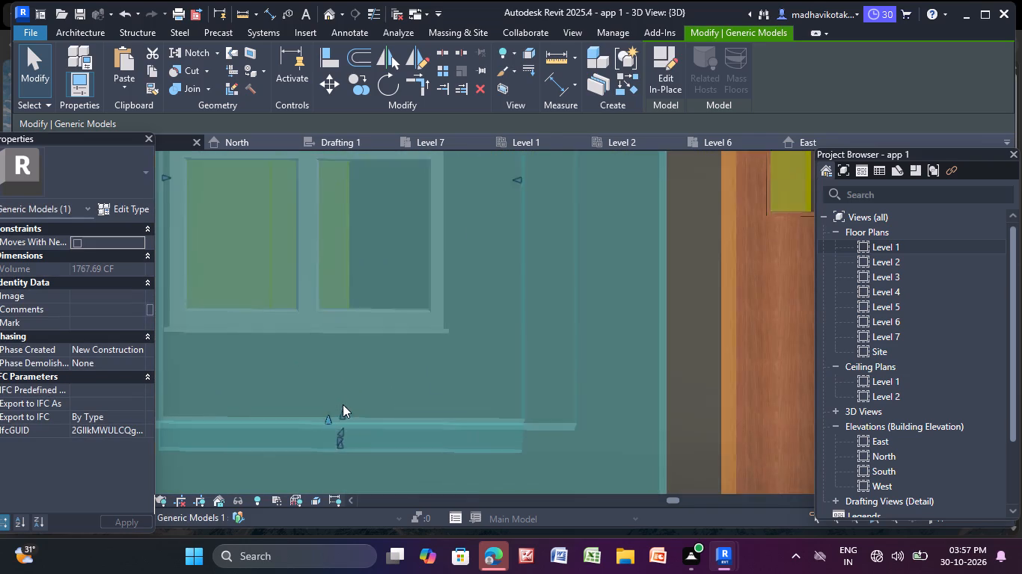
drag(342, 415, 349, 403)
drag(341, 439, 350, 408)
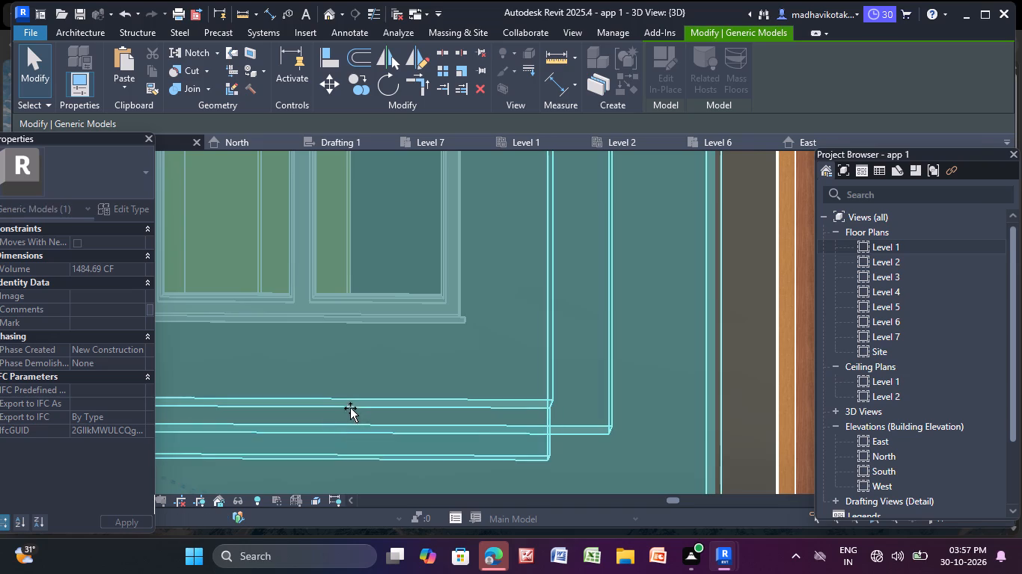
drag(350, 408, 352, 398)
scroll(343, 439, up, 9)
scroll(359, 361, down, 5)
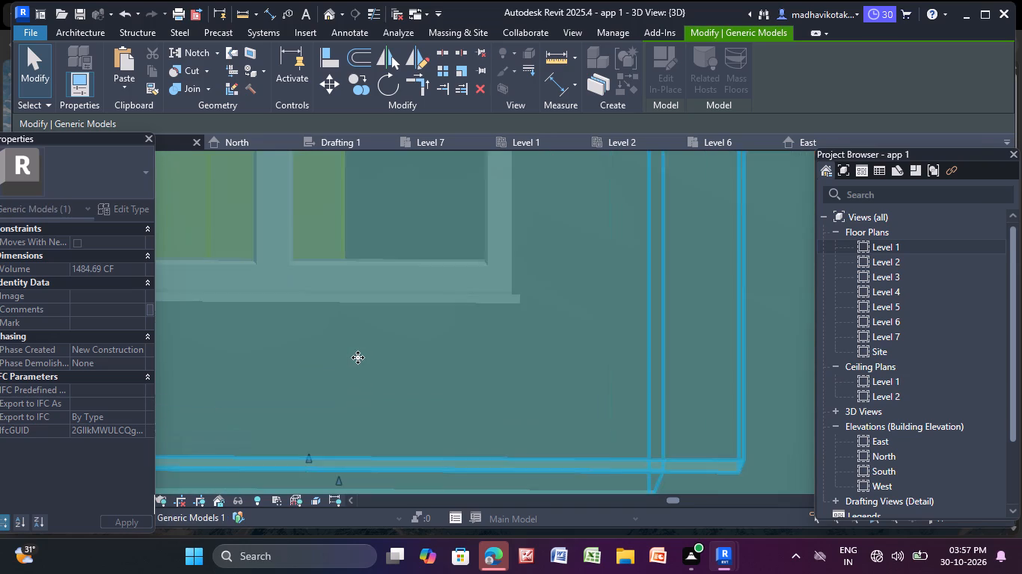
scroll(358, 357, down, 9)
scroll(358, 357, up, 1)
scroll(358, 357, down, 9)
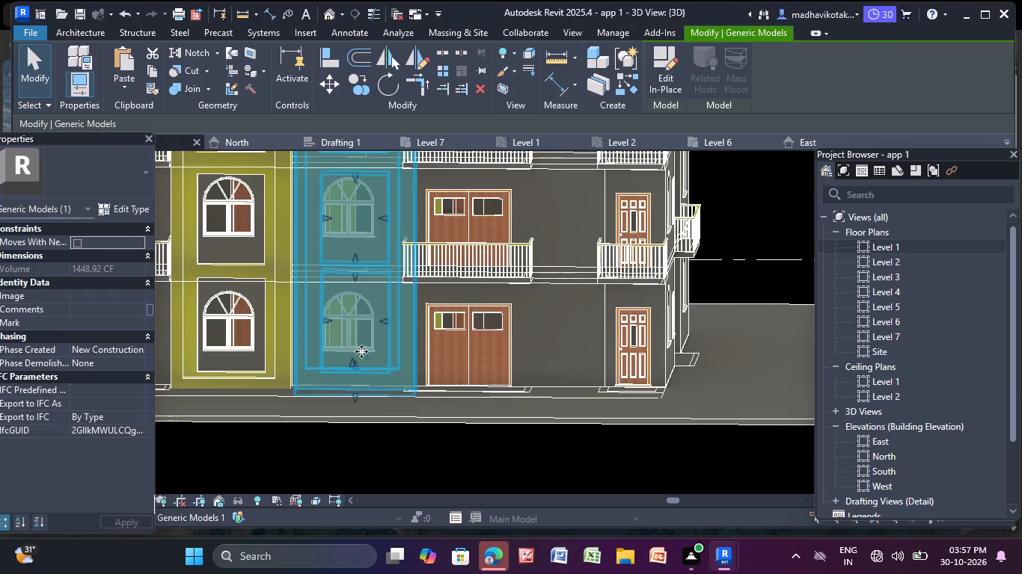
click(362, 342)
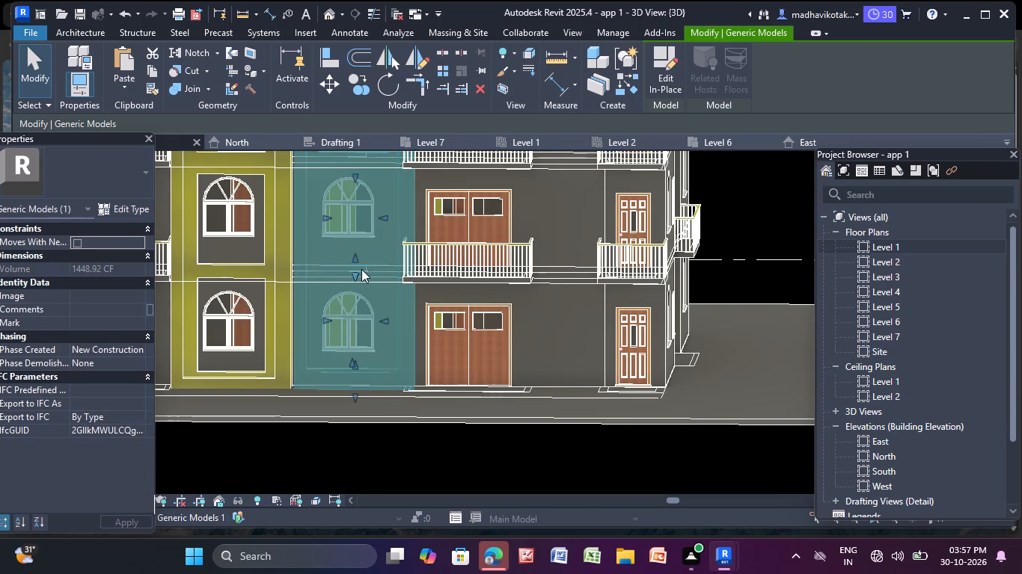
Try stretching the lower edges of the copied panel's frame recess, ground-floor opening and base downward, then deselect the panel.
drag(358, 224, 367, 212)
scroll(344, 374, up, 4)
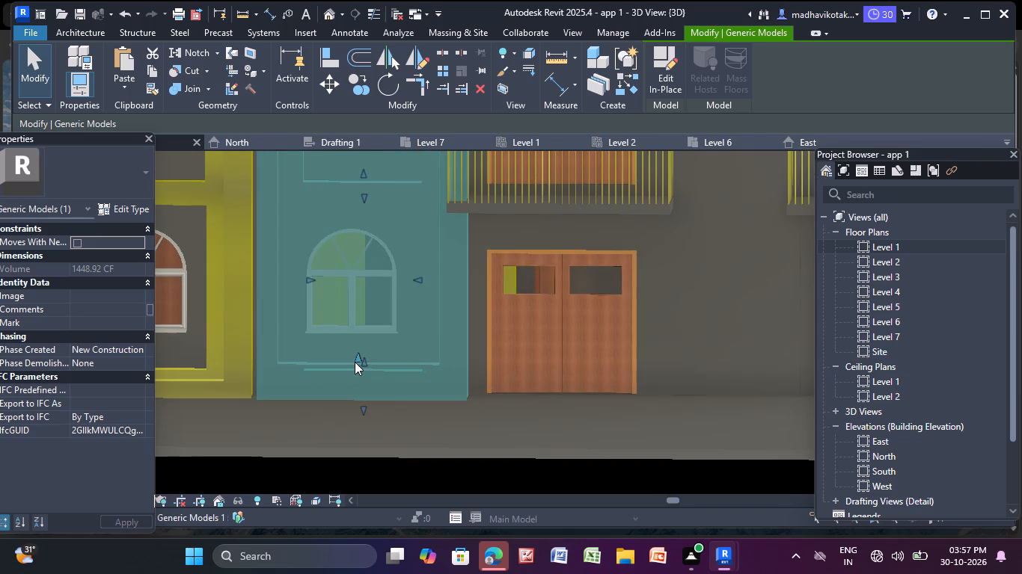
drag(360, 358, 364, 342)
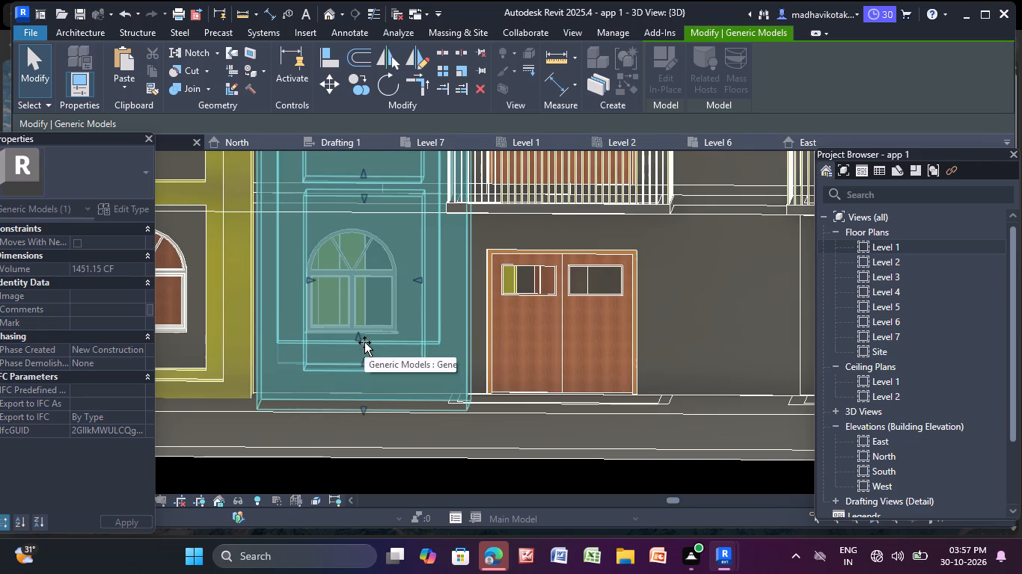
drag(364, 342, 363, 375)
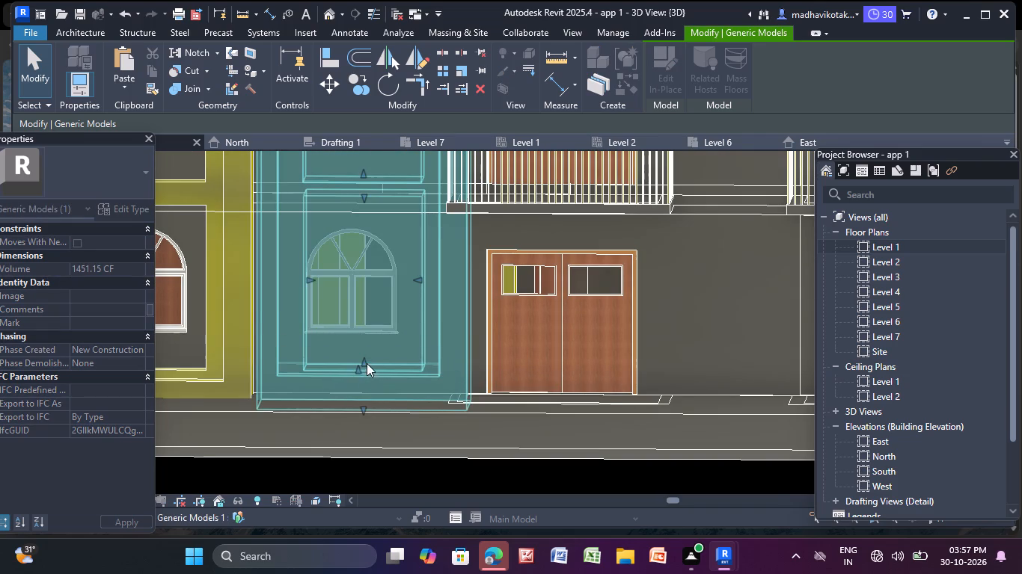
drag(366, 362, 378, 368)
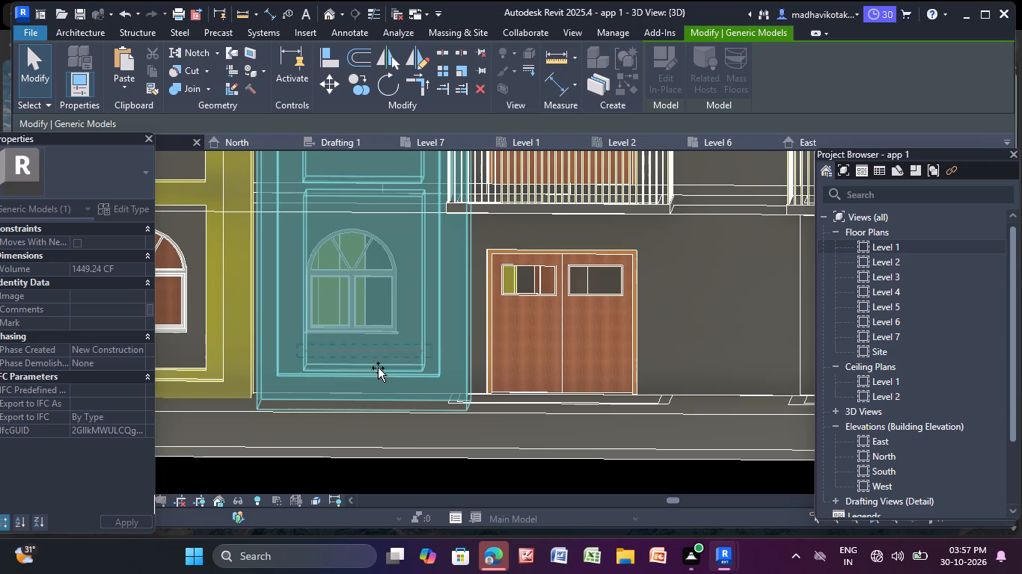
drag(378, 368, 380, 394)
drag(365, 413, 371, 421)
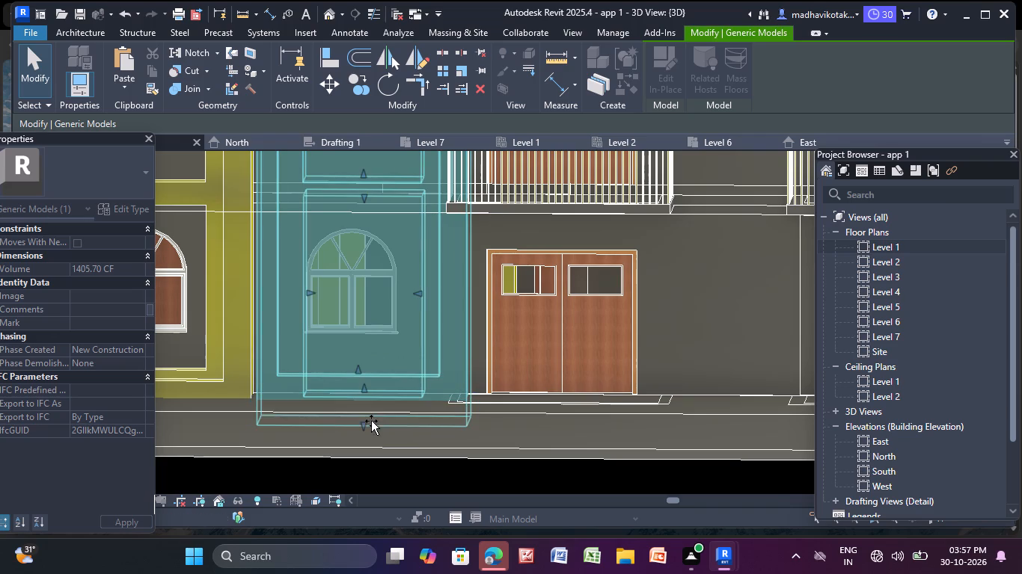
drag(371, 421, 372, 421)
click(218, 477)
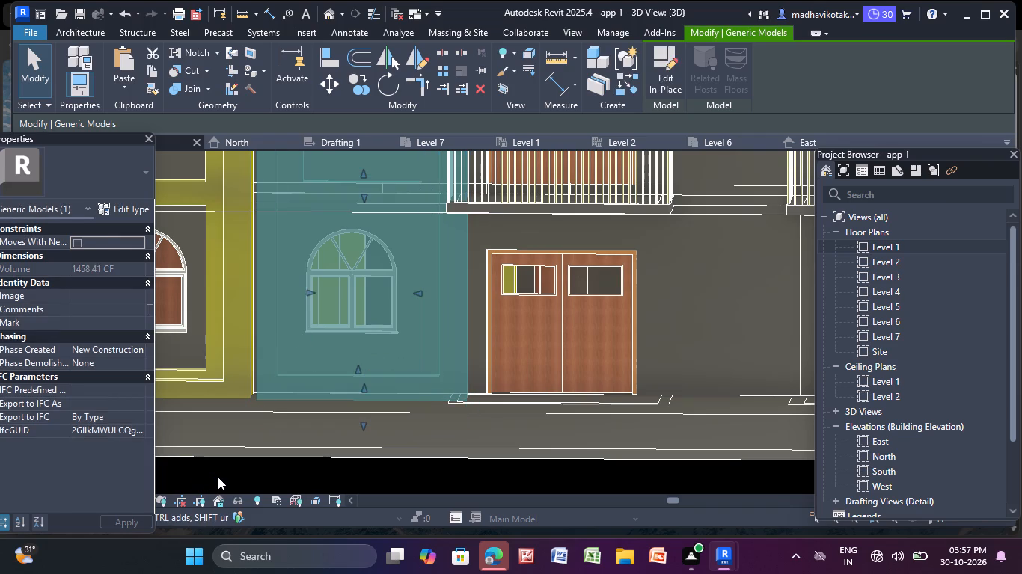
Delete the copied yellow facade panel covering the second column of arched windows.
scroll(355, 278, down, 13)
middle_drag(355, 278, 365, 313)
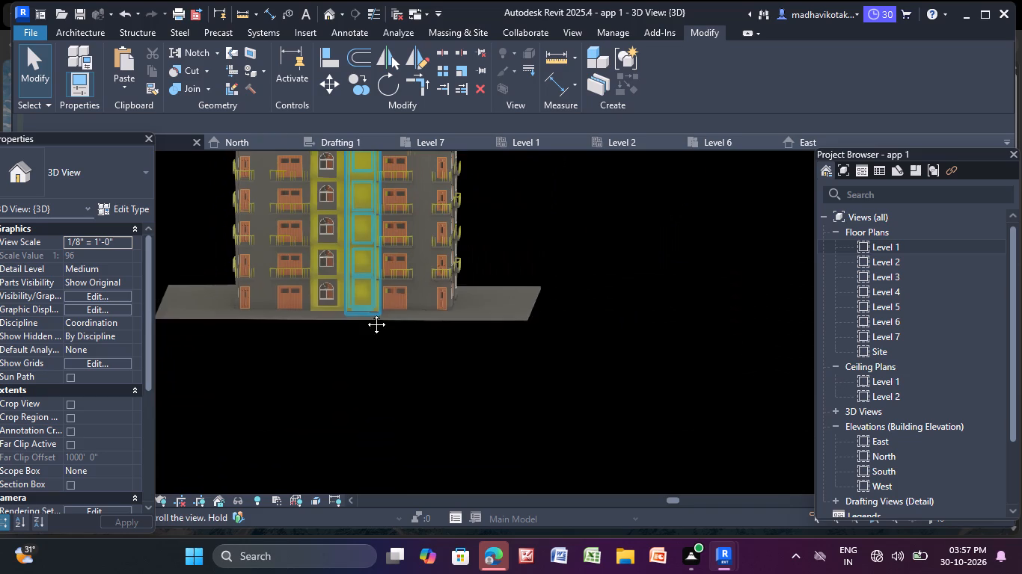
middle_drag(365, 313, 346, 422)
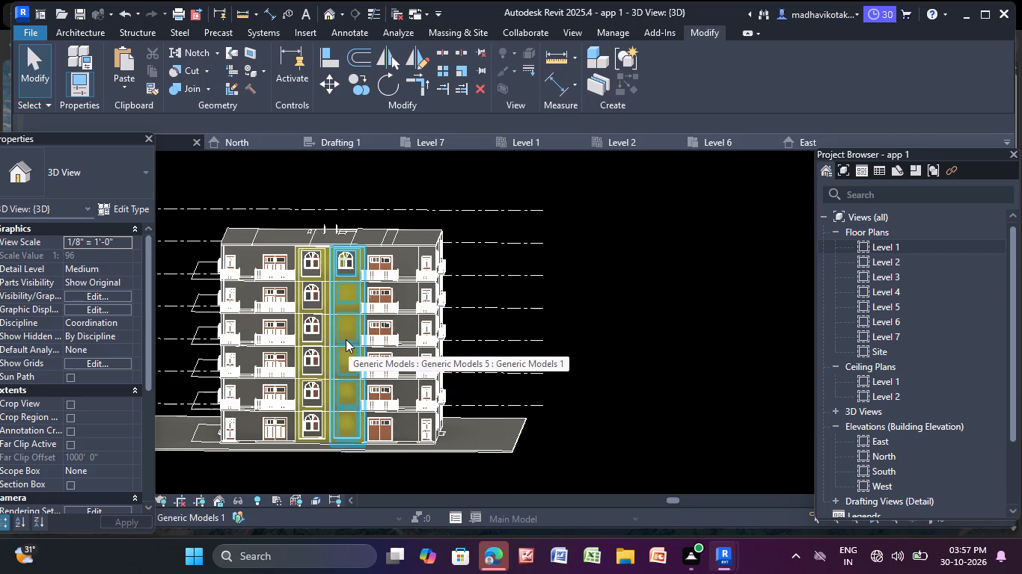
click(344, 339)
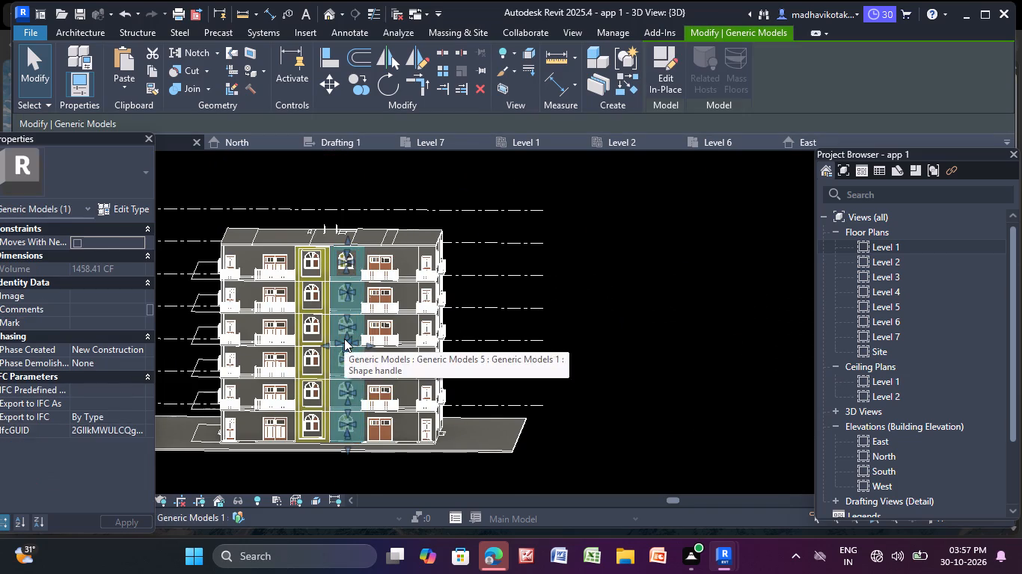
key(Delete)
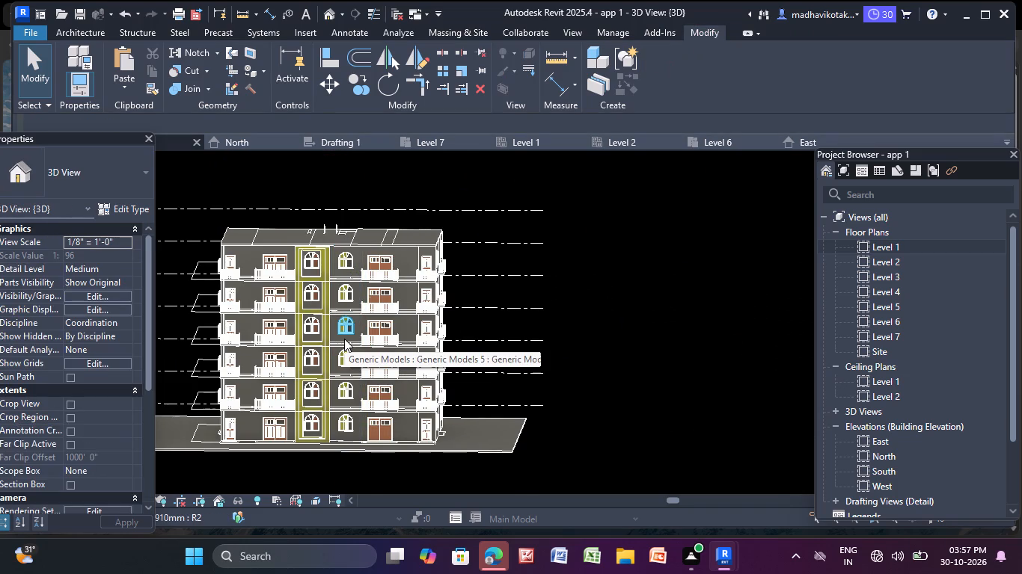
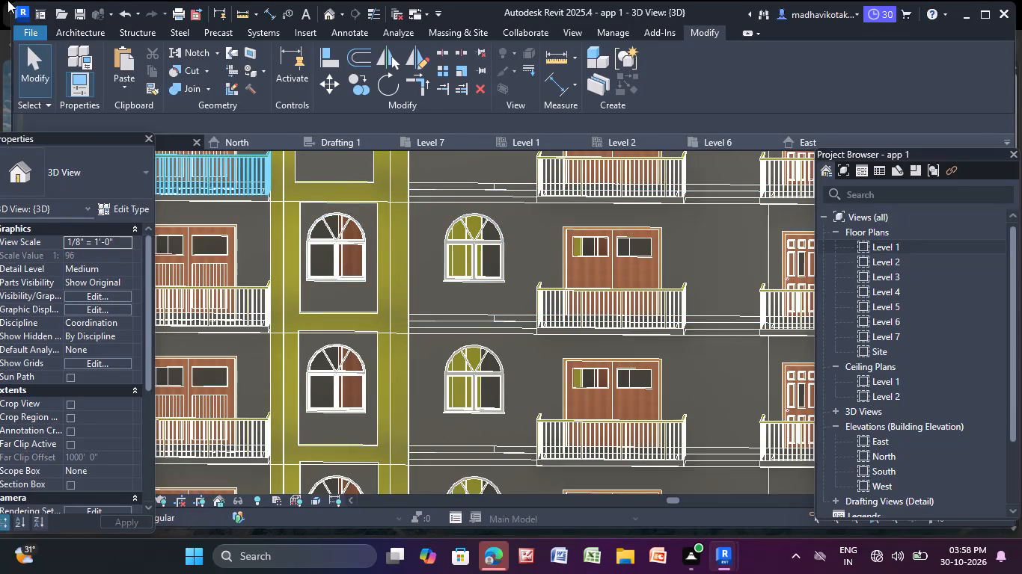
Stretch the side edge of the original yellow facade panel sideways so it covers the second column of arched windows.
click(69, 43)
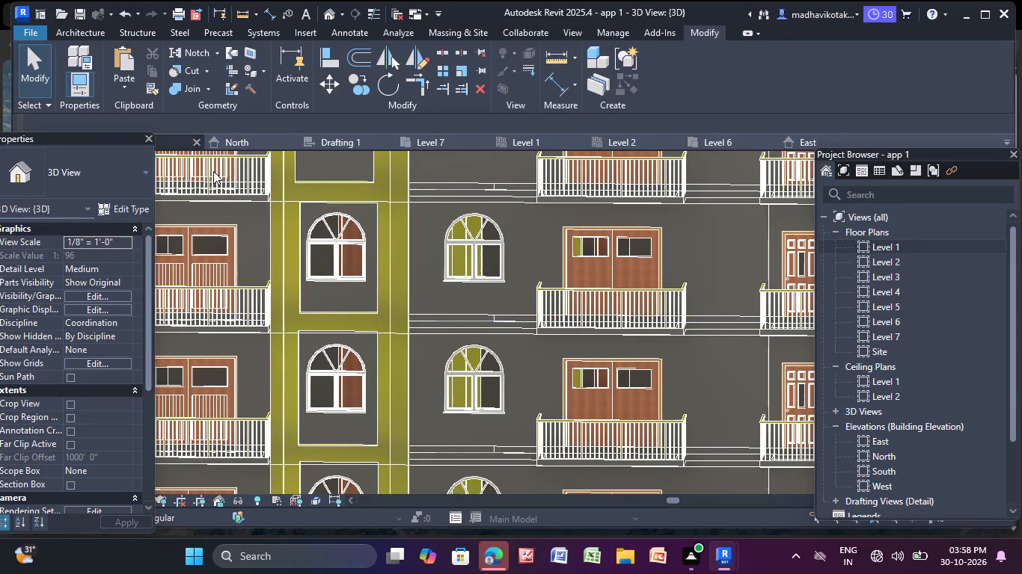
click(396, 278)
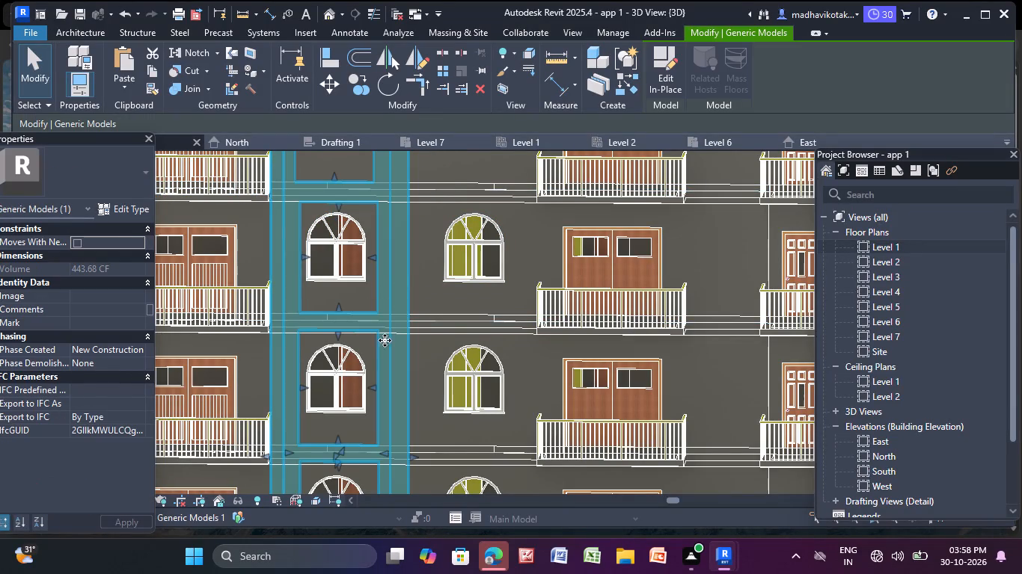
scroll(414, 446, down, 3)
middle_drag(409, 444, 401, 314)
scroll(413, 336, up, 4)
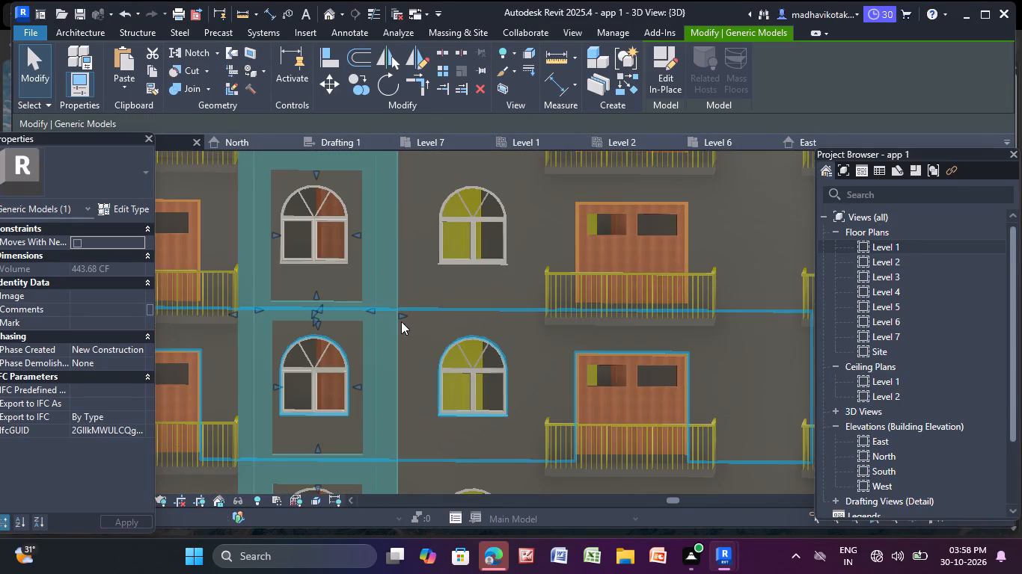
drag(398, 313, 532, 336)
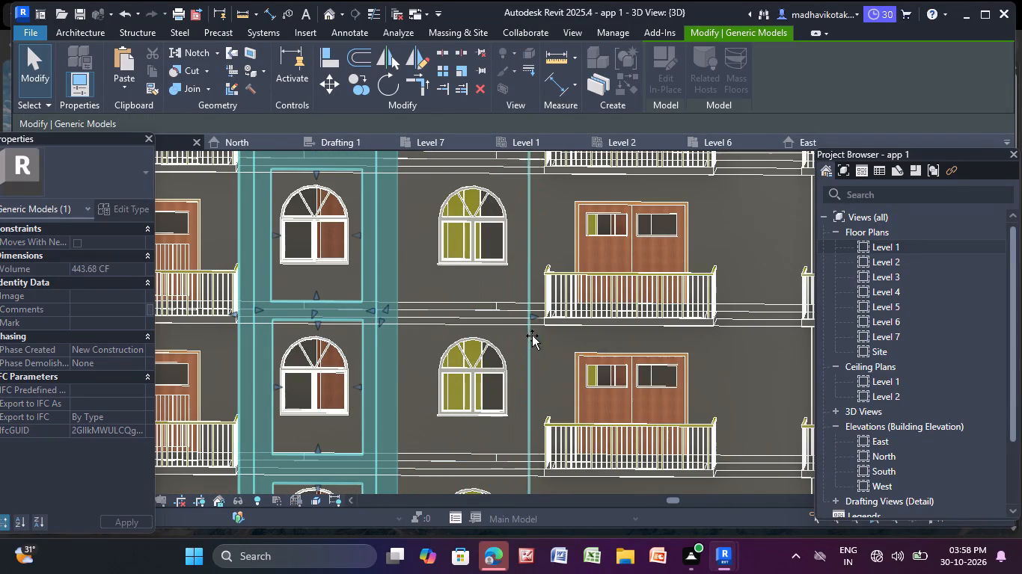
drag(532, 336, 538, 336)
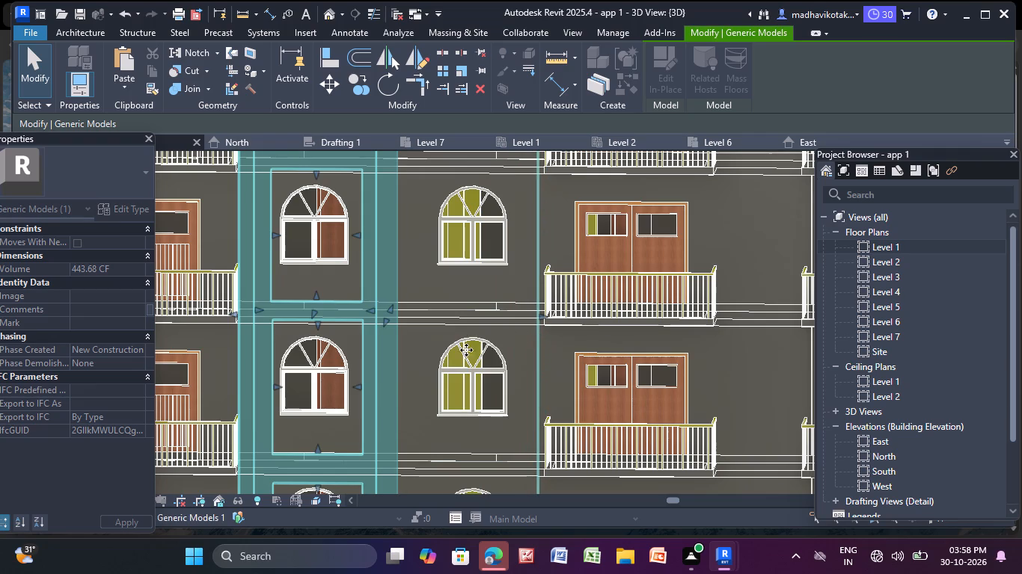
scroll(411, 254, down, 5)
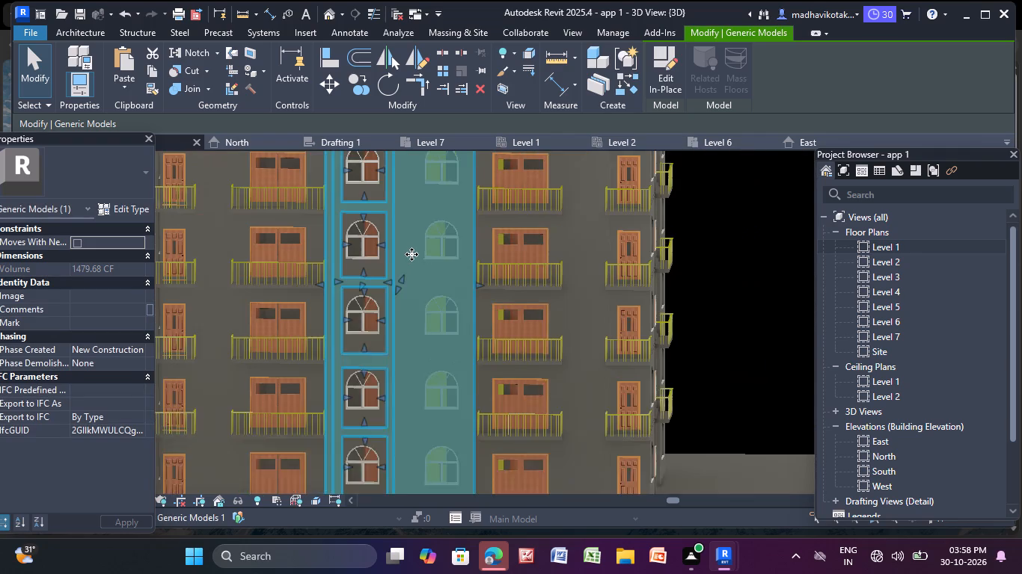
middle_drag(411, 254, 407, 346)
key(Escape)
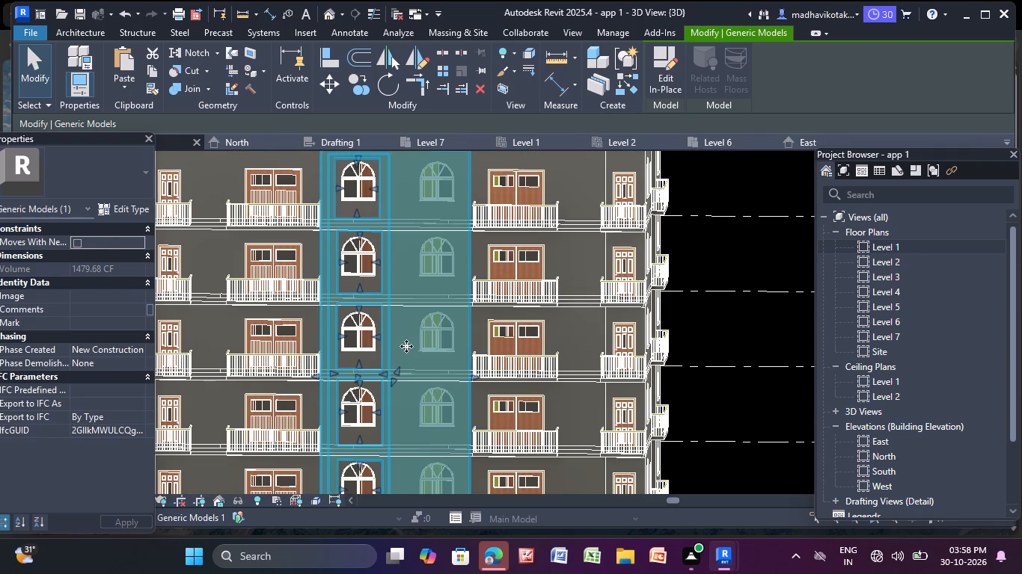
Open the widened yellow panel for in-place editing and start a void extrusion with the panel's front face as its work plane.
click(409, 211)
middle_drag(413, 212, 402, 265)
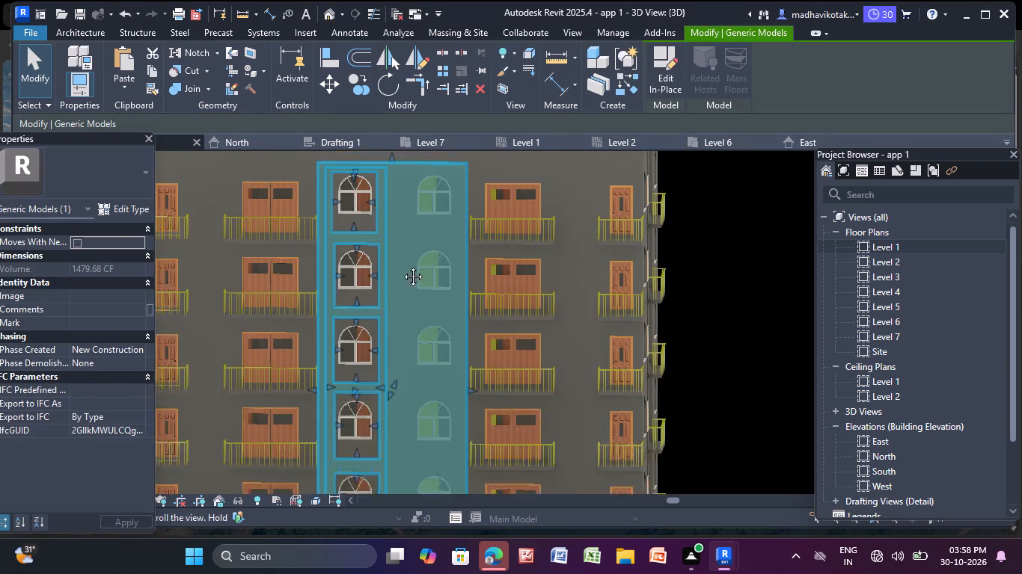
middle_drag(402, 265, 387, 316)
scroll(387, 316, down, 1)
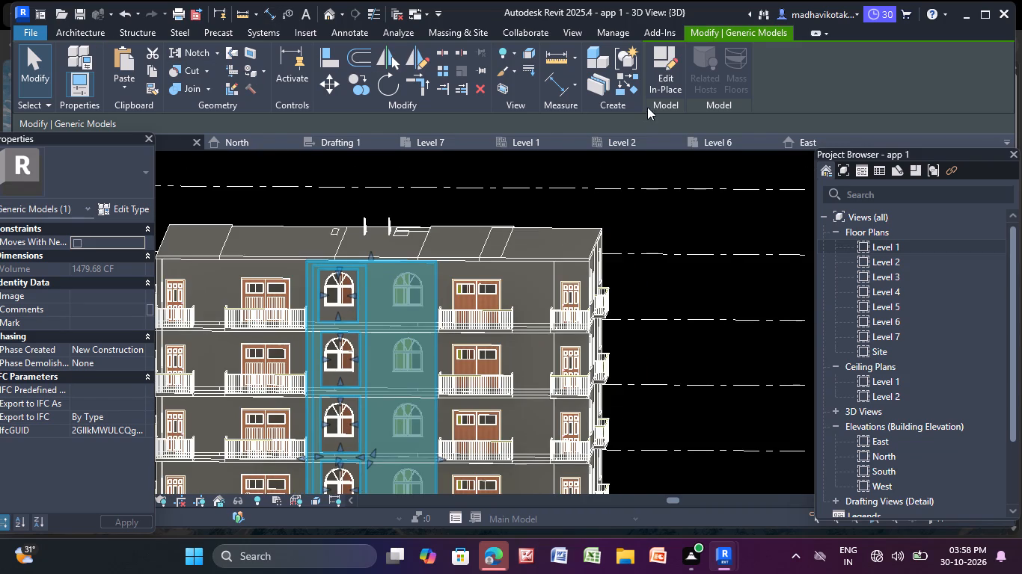
click(666, 70)
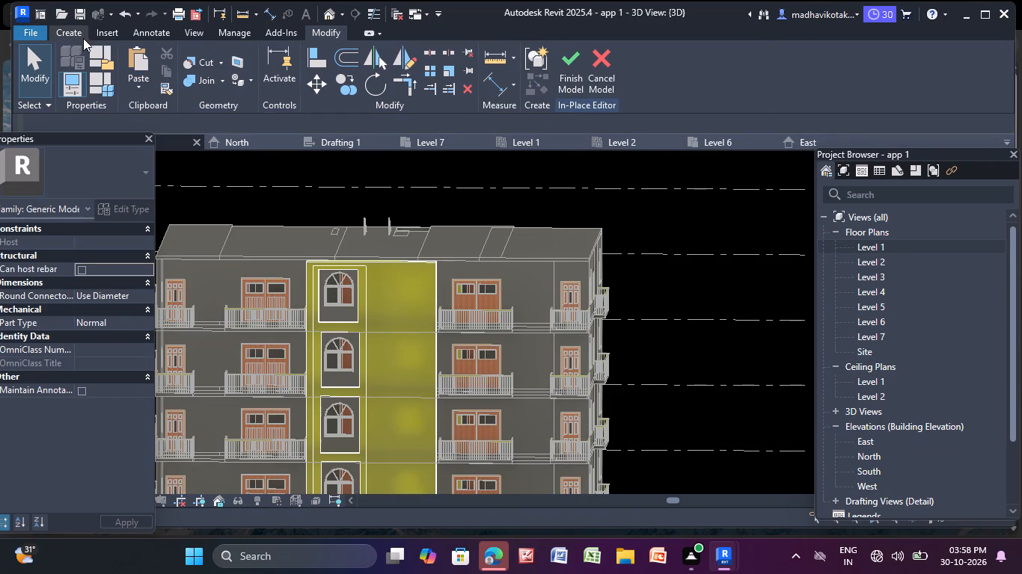
click(82, 36)
click(307, 56)
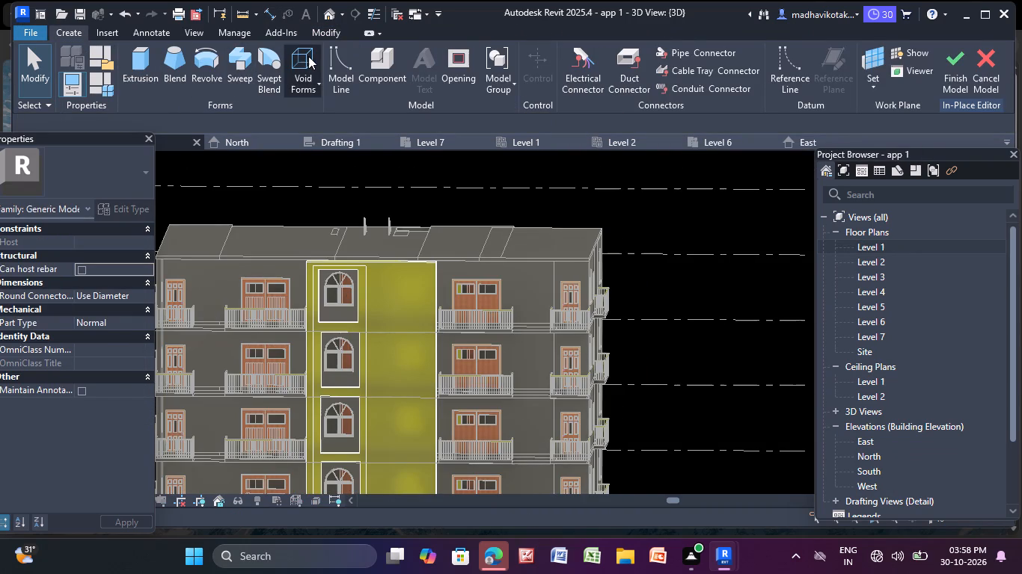
click(311, 113)
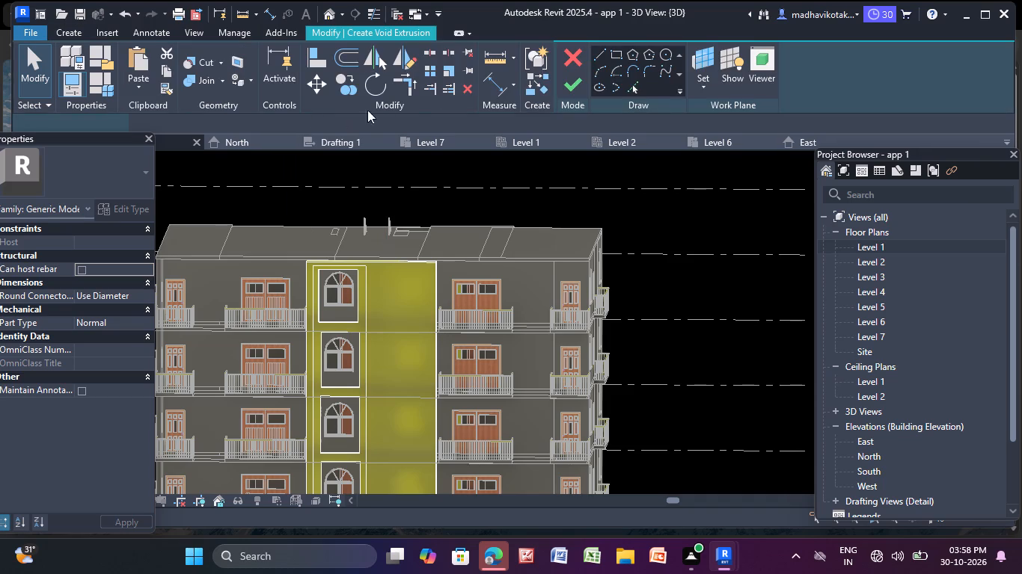
click(703, 87)
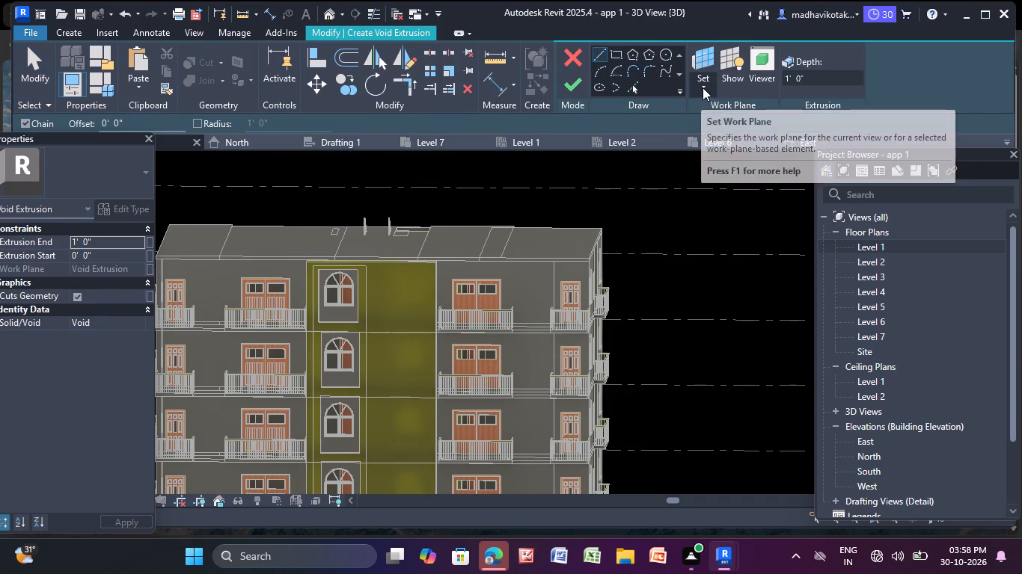
click(726, 140)
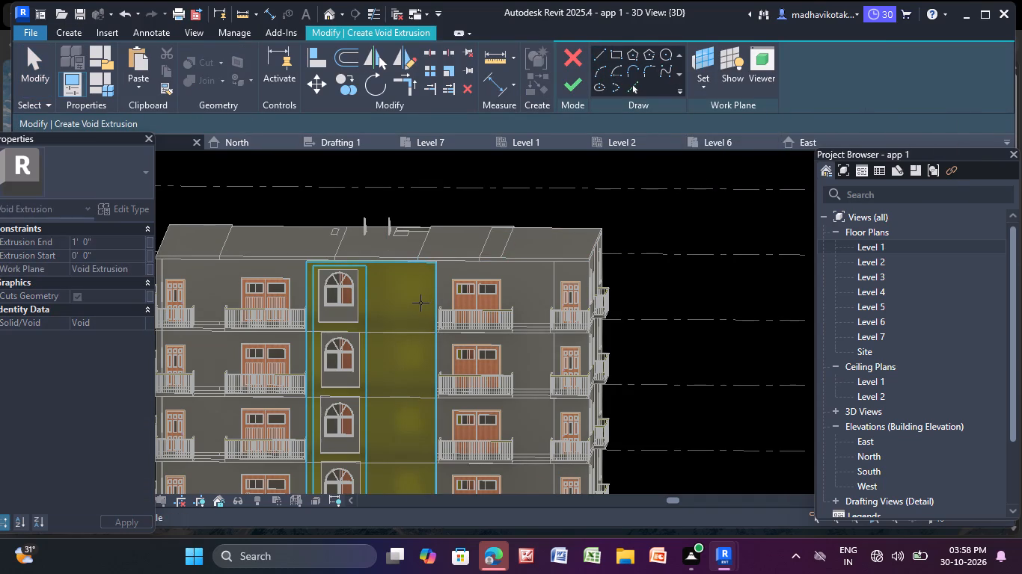
click(420, 303)
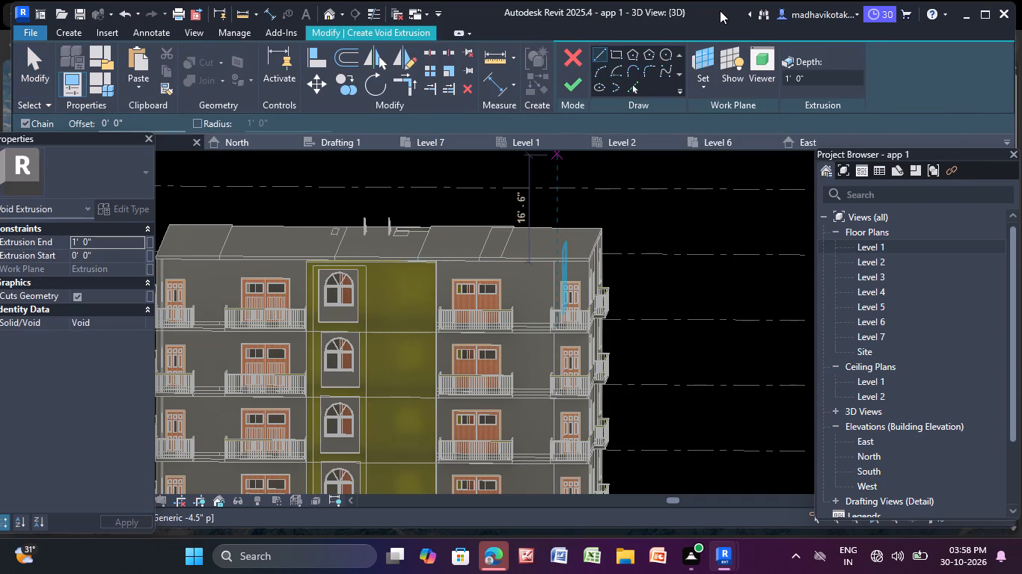
Sketch a rectangle about 5'-9" wide and 9'-1" high for the void over the top-floor window of the second column.
click(615, 52)
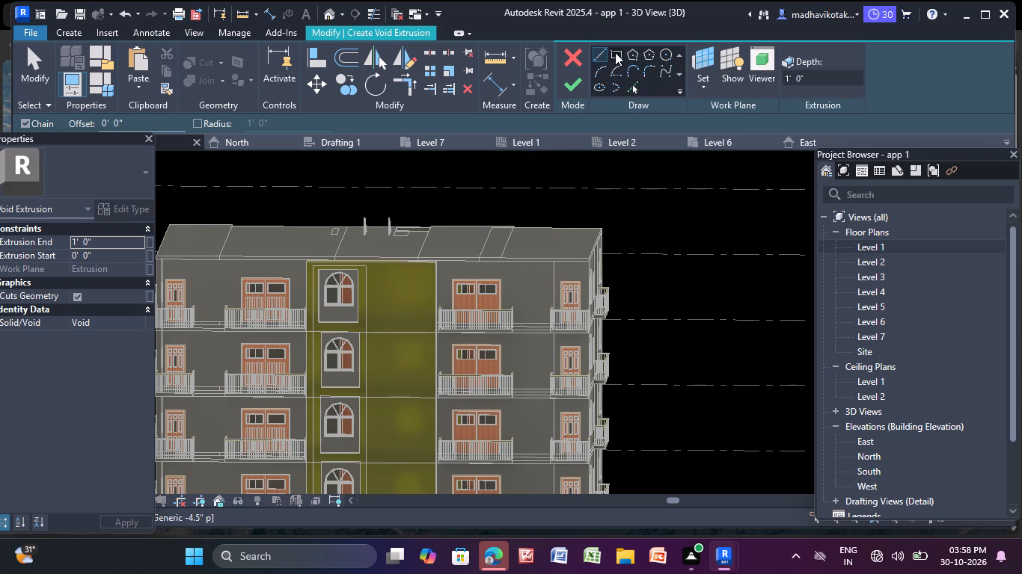
scroll(372, 283, up, 8)
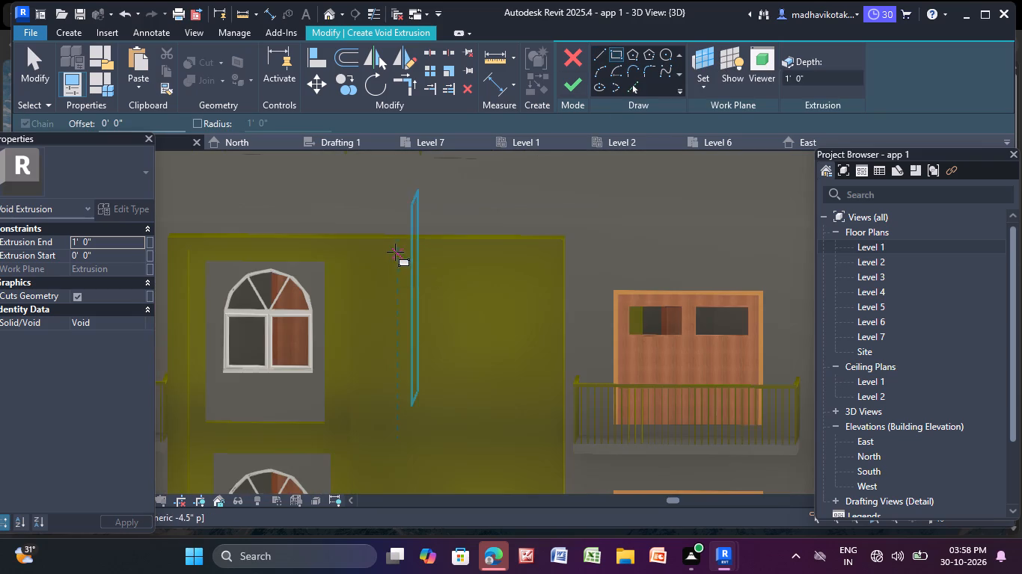
scroll(391, 258, up, 3)
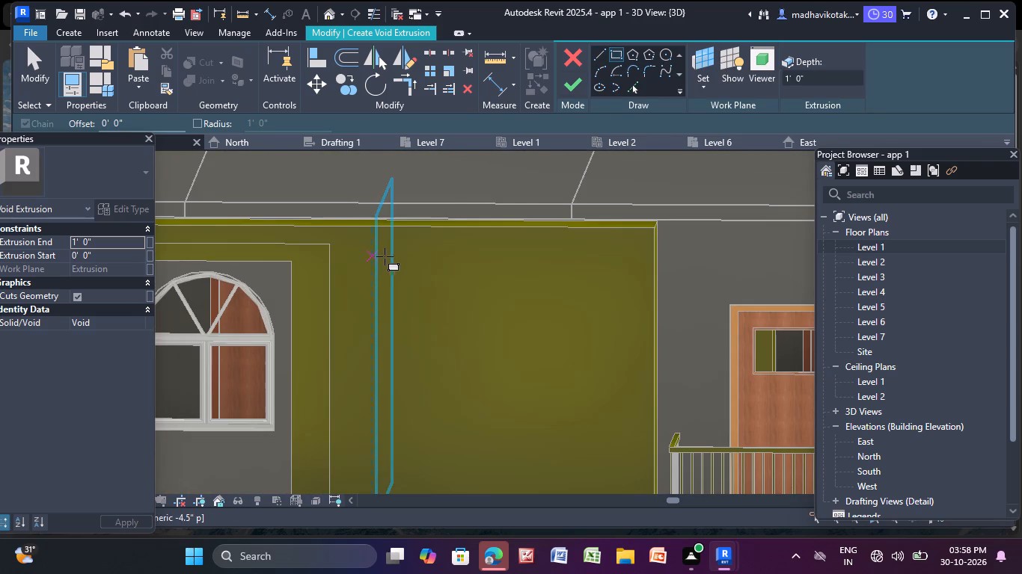
click(391, 255)
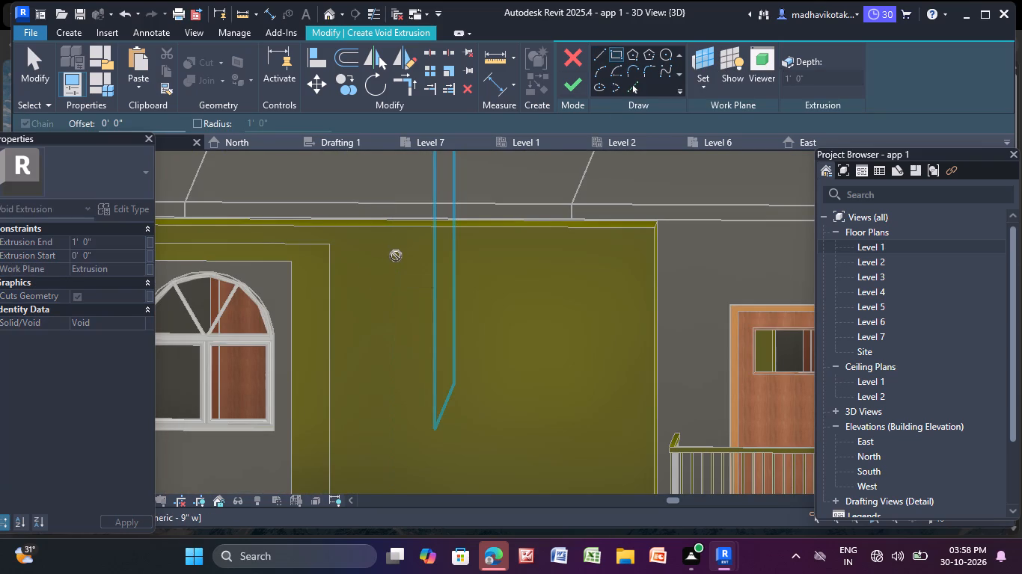
scroll(494, 381, down, 3)
middle_drag(494, 381, 488, 301)
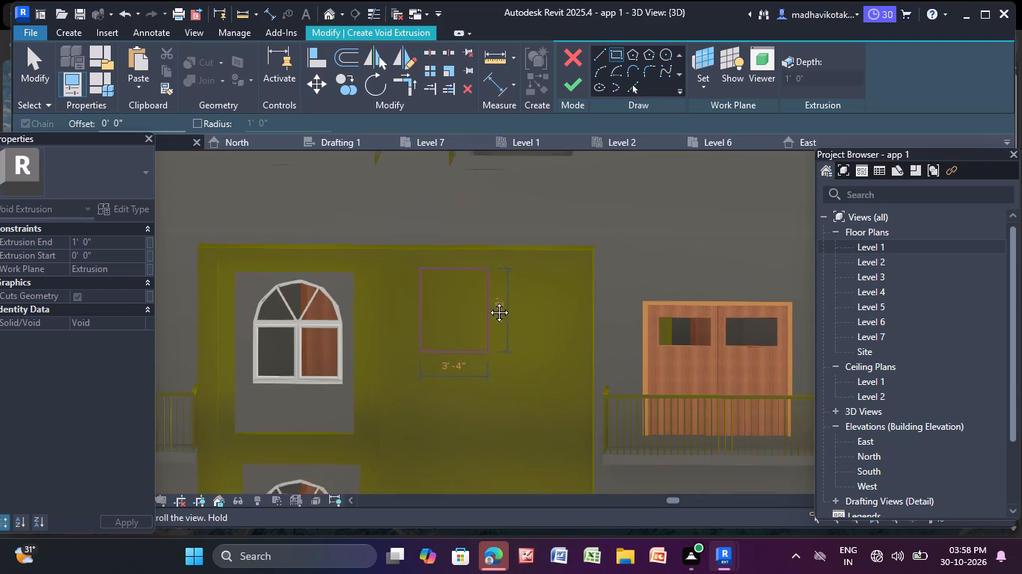
middle_drag(488, 301, 491, 212)
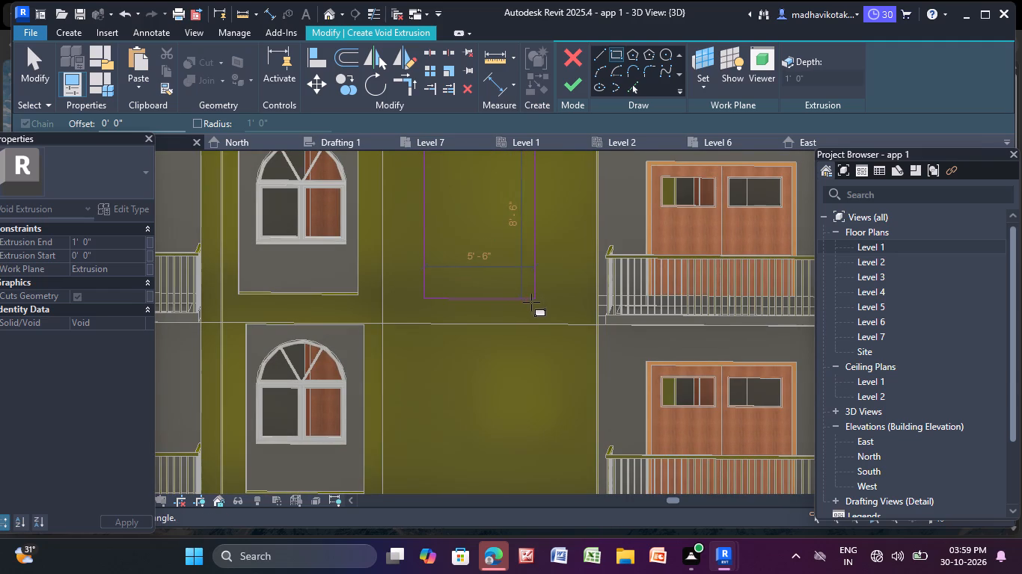
click(540, 314)
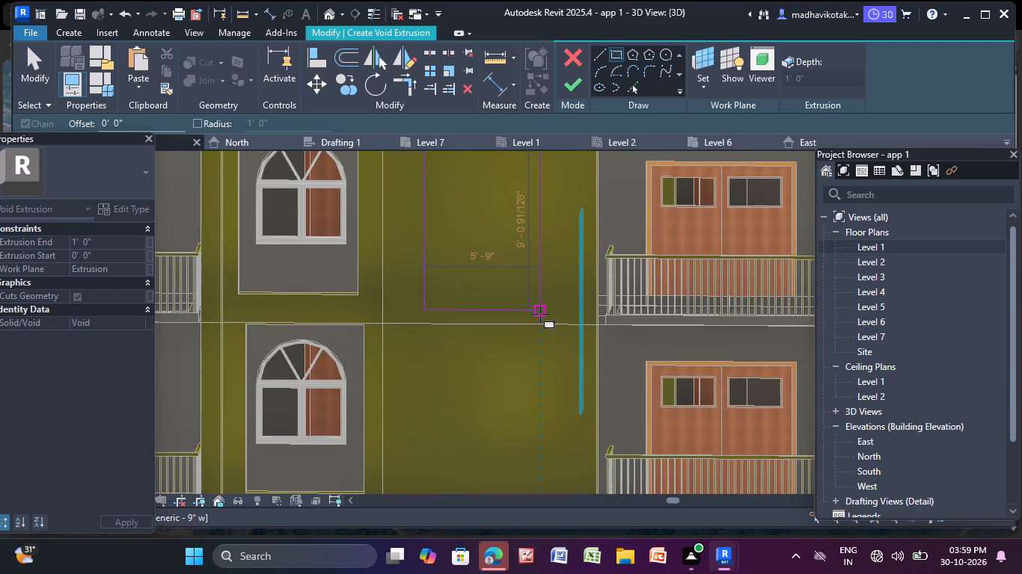
Sketch a void rectangle about 8'-2" high on the widened panel at the second window from the top.
scroll(522, 359, down, 5)
middle_drag(524, 364, 516, 266)
scroll(489, 262, up, 3)
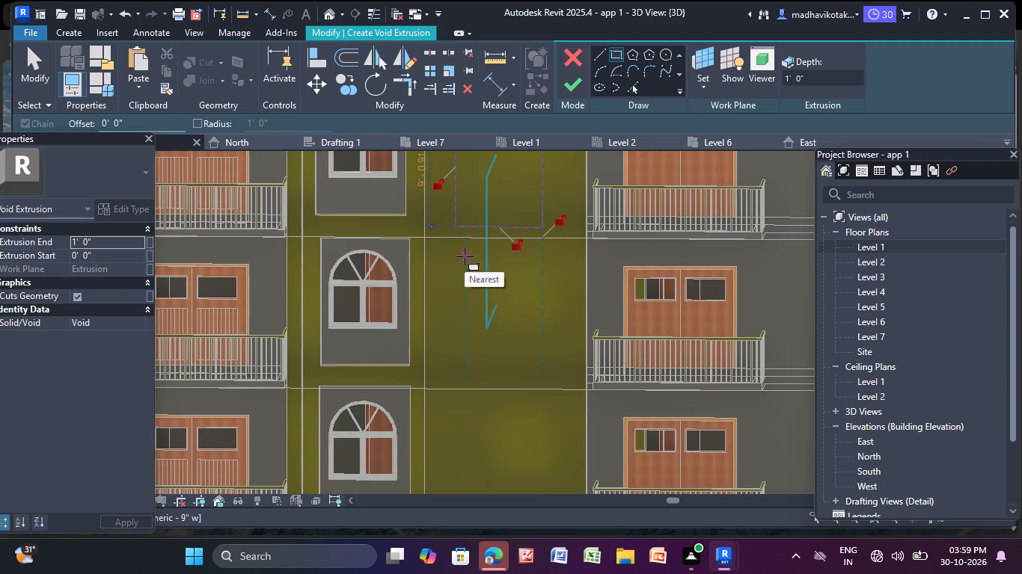
click(462, 255)
click(560, 374)
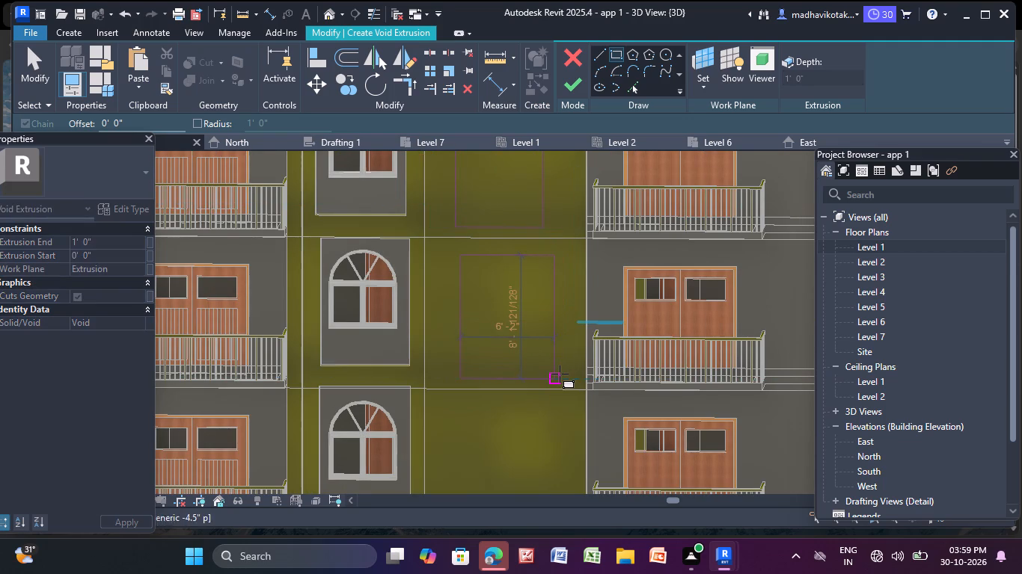
Sketch void rectangles at the third and fourth windows from the top, about 8'-0" and 7'-9" high, the latter about 5'-6" wide.
scroll(556, 373, down, 4)
middle_drag(522, 422, 499, 383)
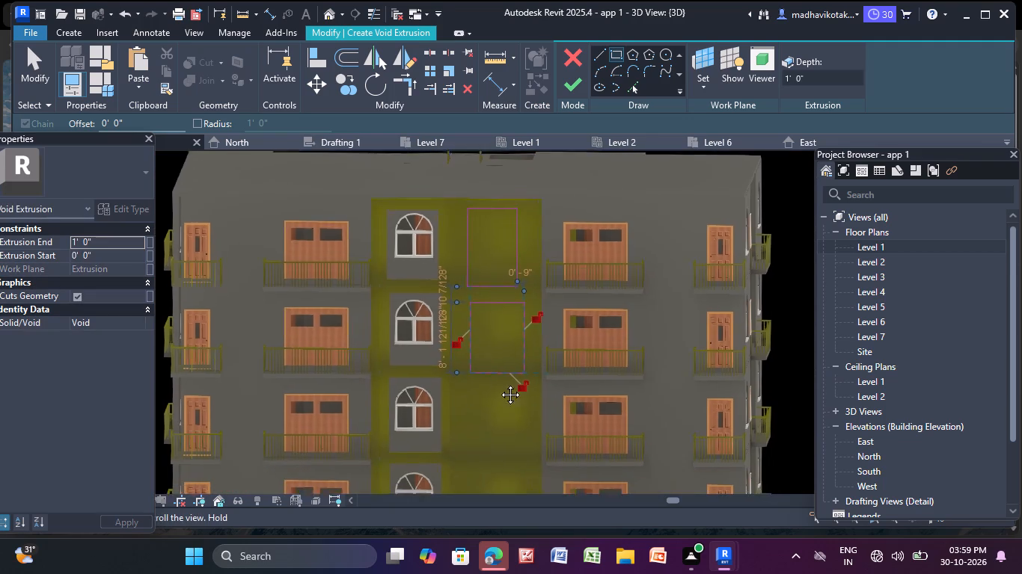
middle_drag(499, 383, 459, 230)
scroll(436, 225, up, 1)
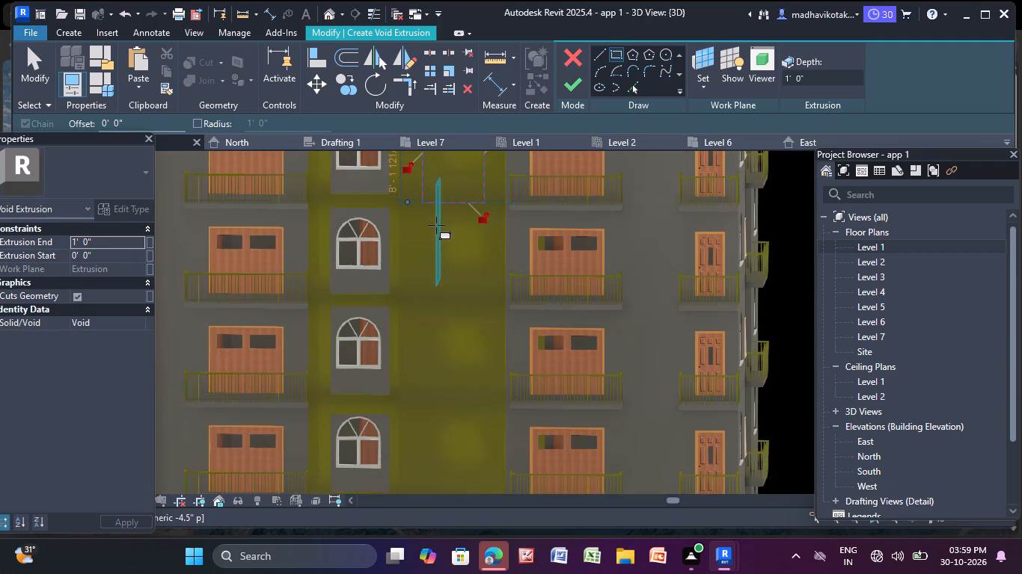
click(426, 223)
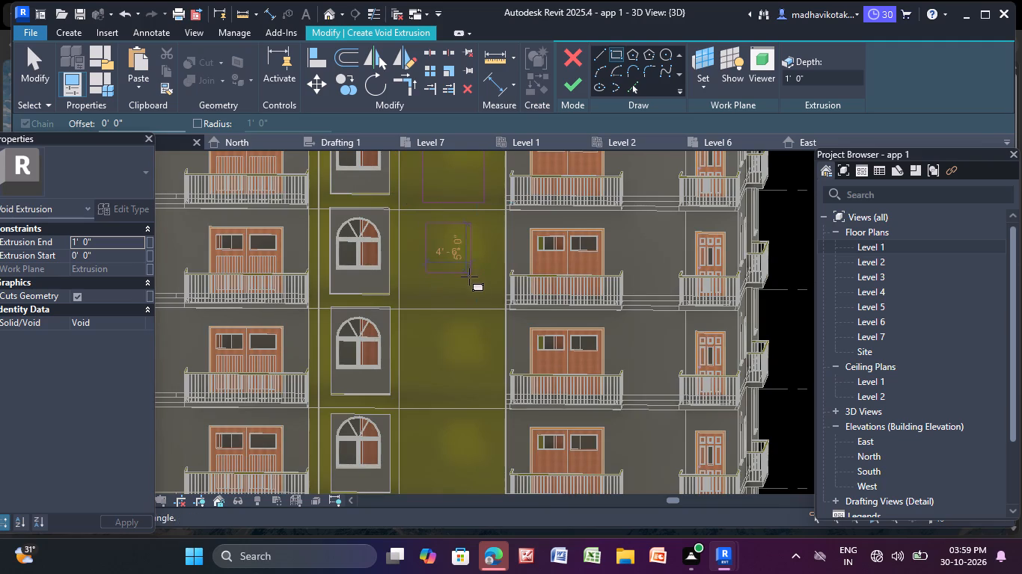
click(487, 300)
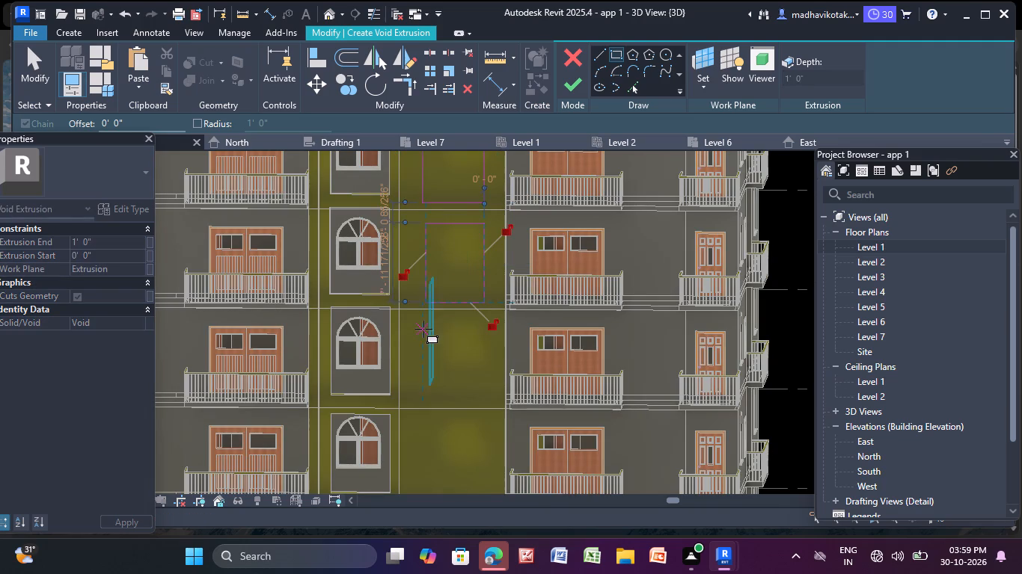
click(429, 324)
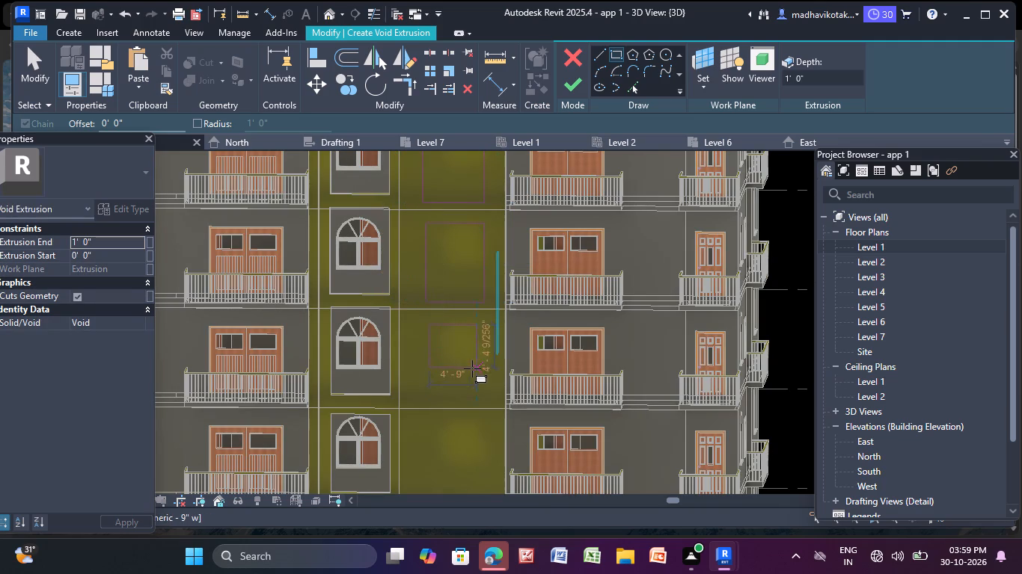
click(484, 395)
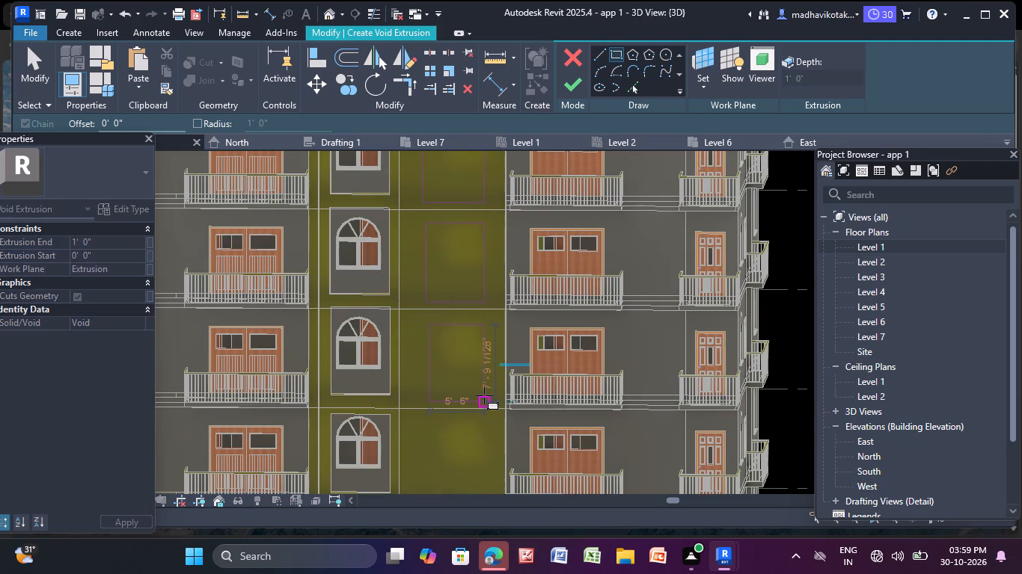
Sketch a void rectangle about 5'-6" wide and 7'-4" high at the window one floor above the ground floor.
scroll(482, 395, down, 3)
middle_drag(481, 394, 462, 227)
scroll(462, 227, down, 1)
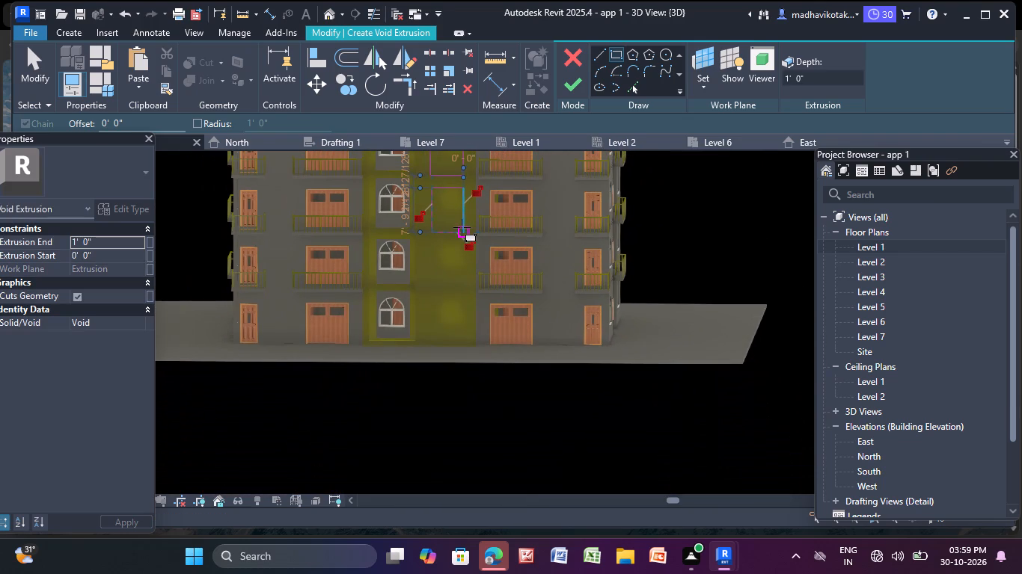
scroll(463, 227, up, 5)
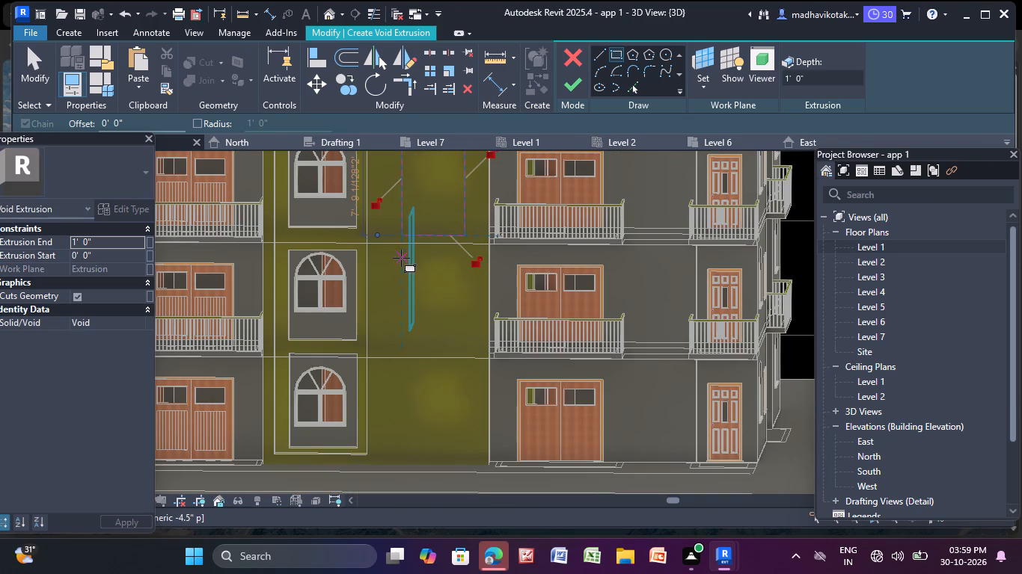
click(401, 259)
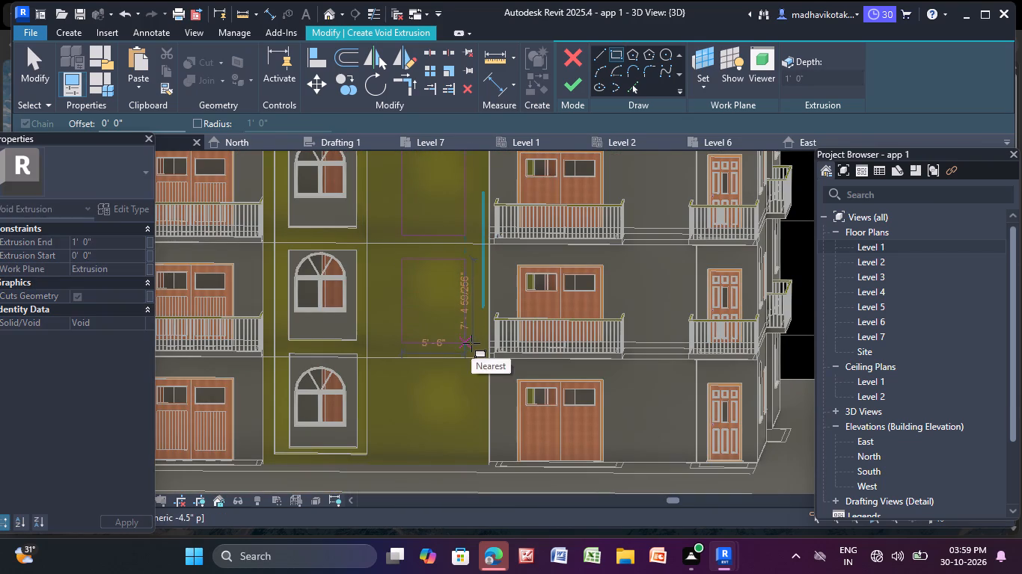
click(471, 343)
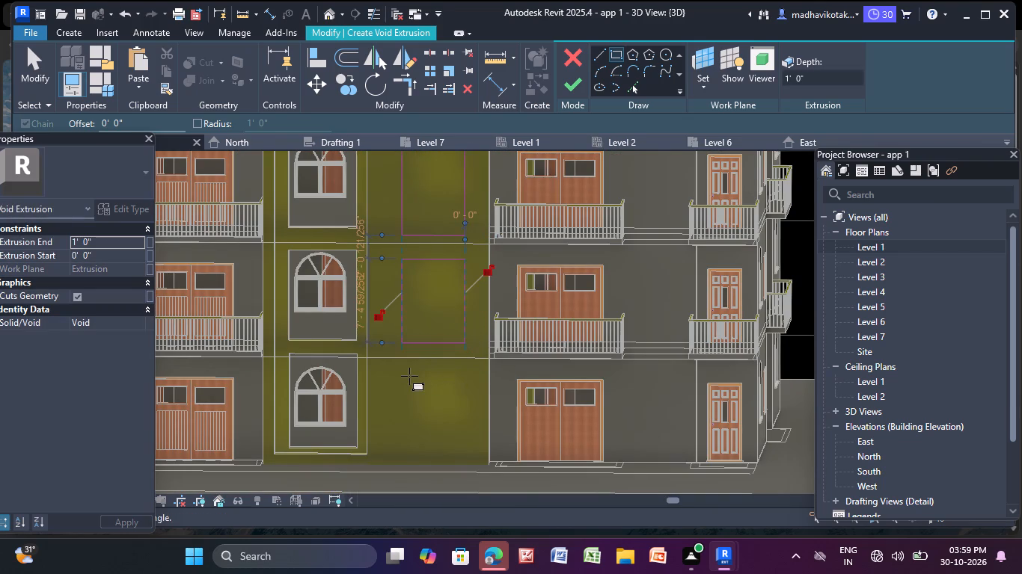
Sketch a void rectangle about 6'-0" high at the ground-floor window of the second column, and finish the void extrusion and in-place model.
click(409, 376)
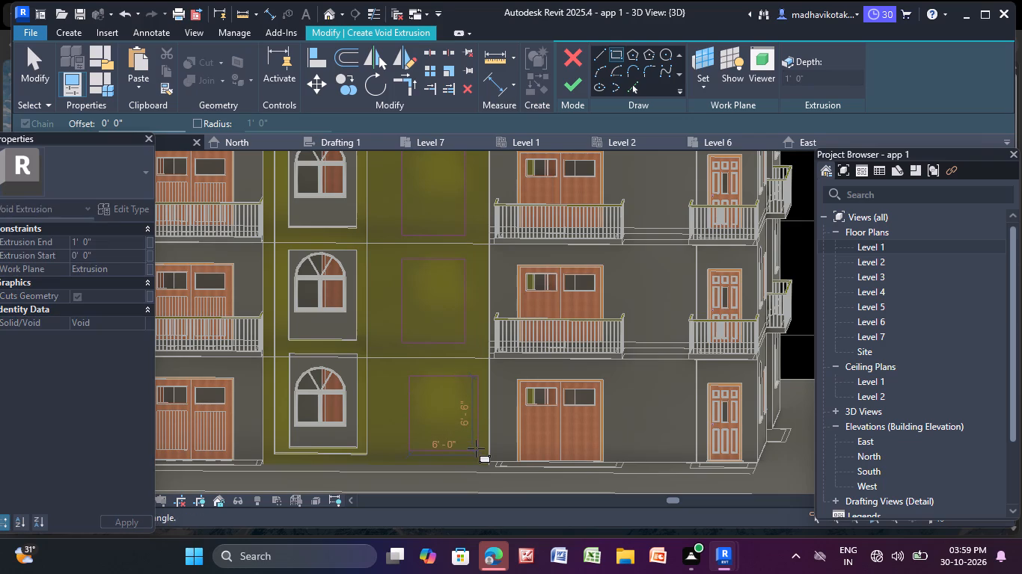
click(475, 446)
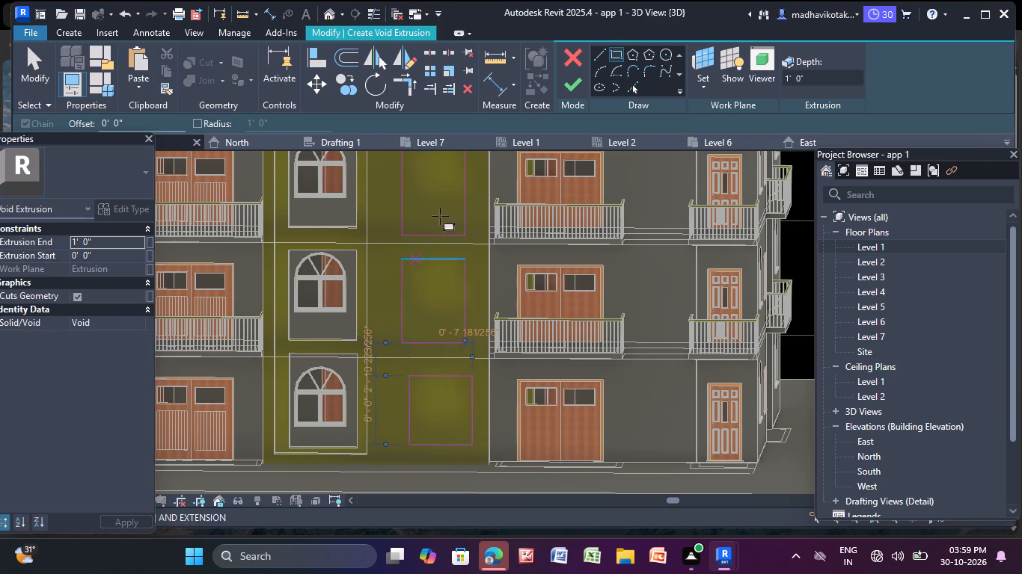
click(571, 81)
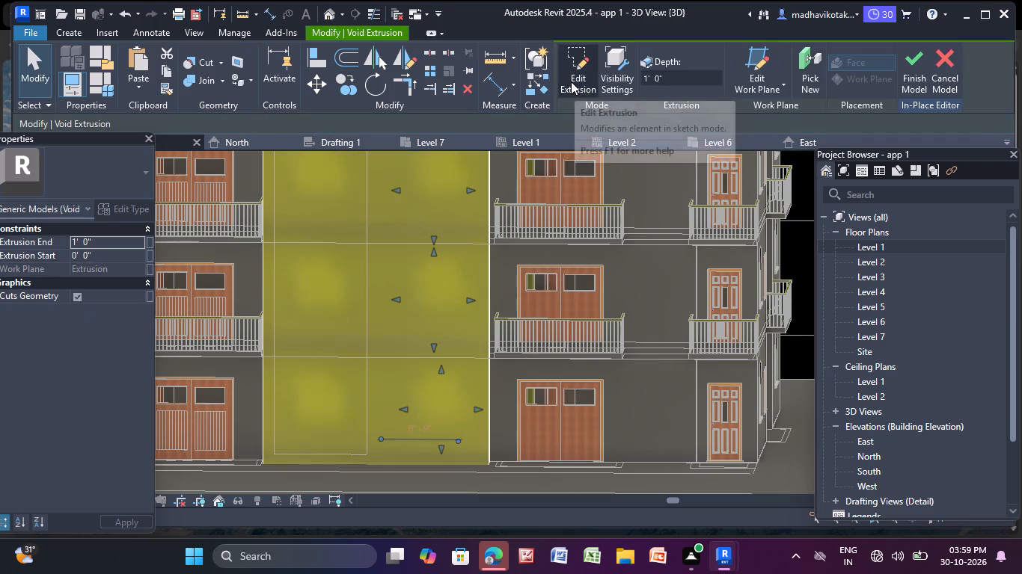
click(916, 60)
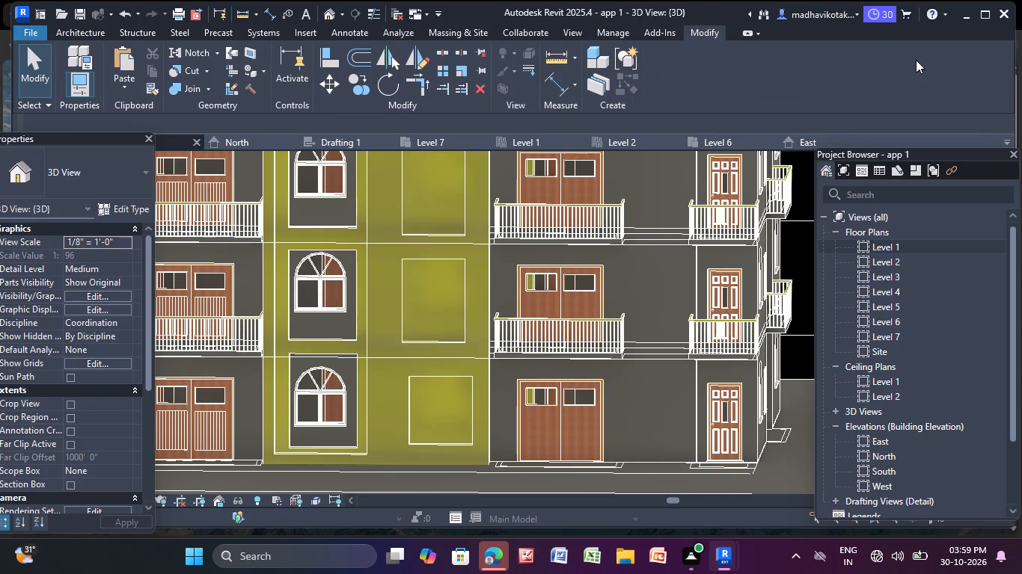
Raise the top edge and extend the right edge of the void at the second column's third window from the top.
click(453, 200)
middle_drag(453, 200, 428, 258)
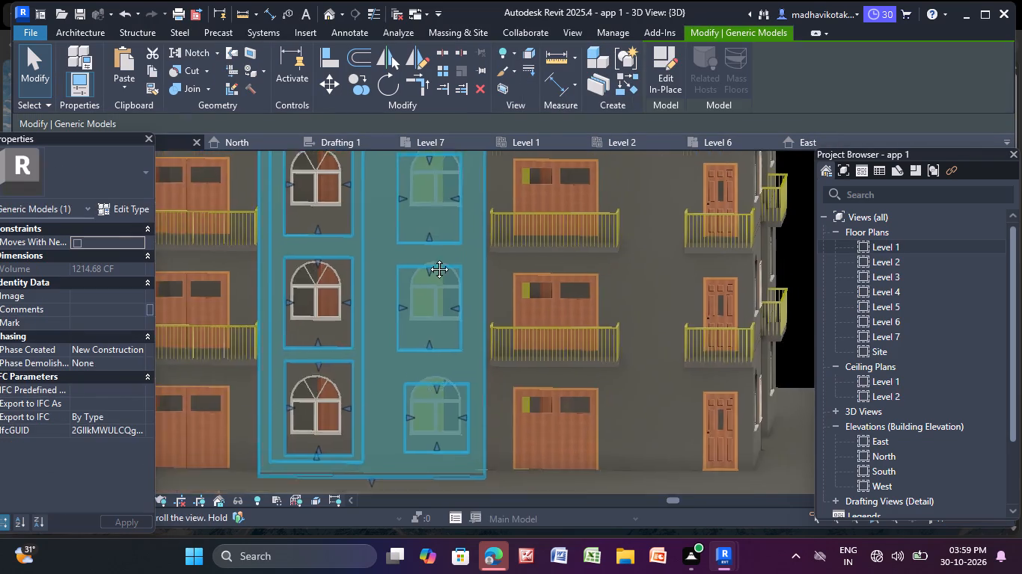
middle_drag(428, 258, 414, 445)
scroll(352, 306, up, 4)
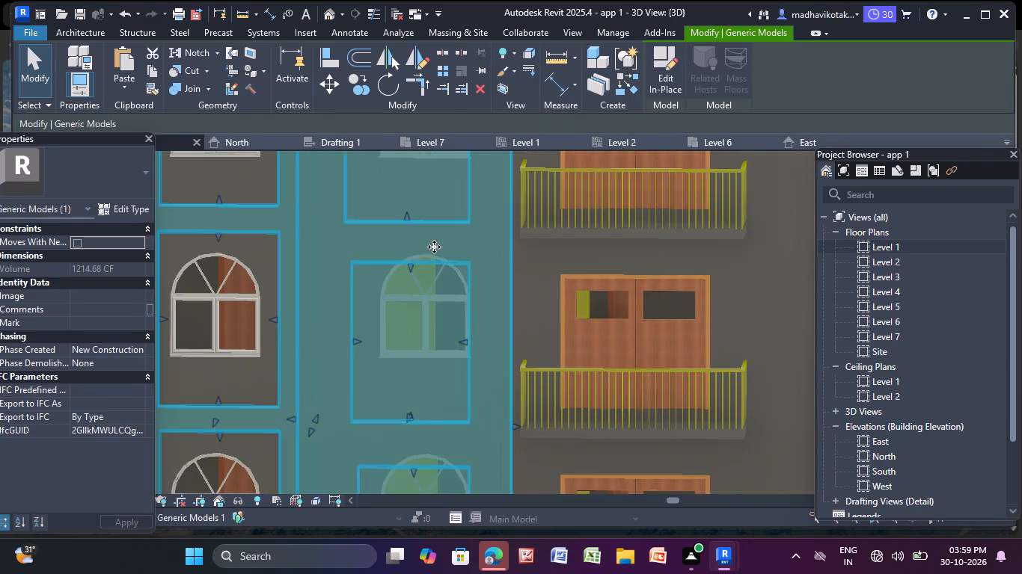
drag(407, 264, 408, 250)
drag(466, 333, 471, 335)
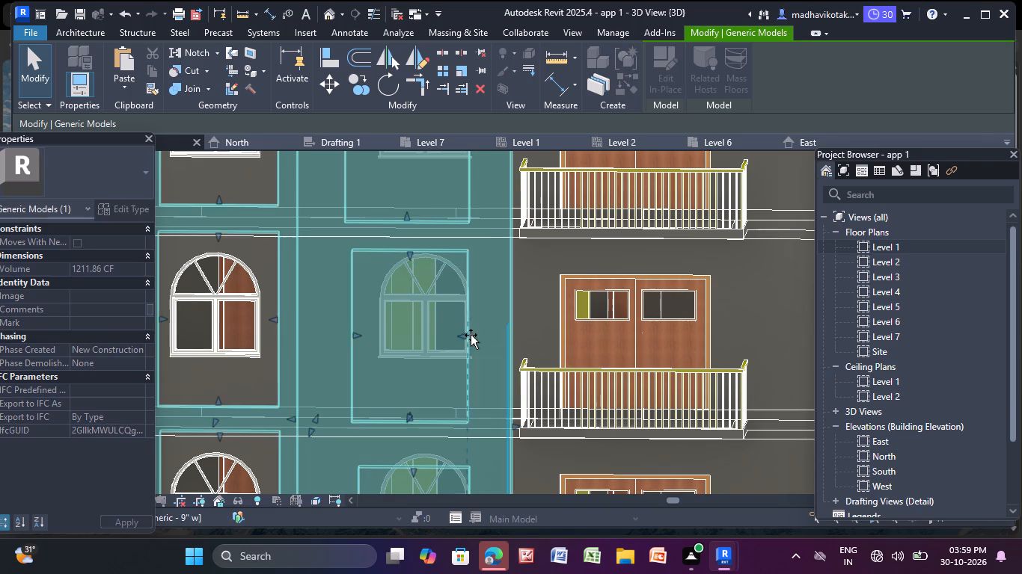
drag(471, 335, 479, 333)
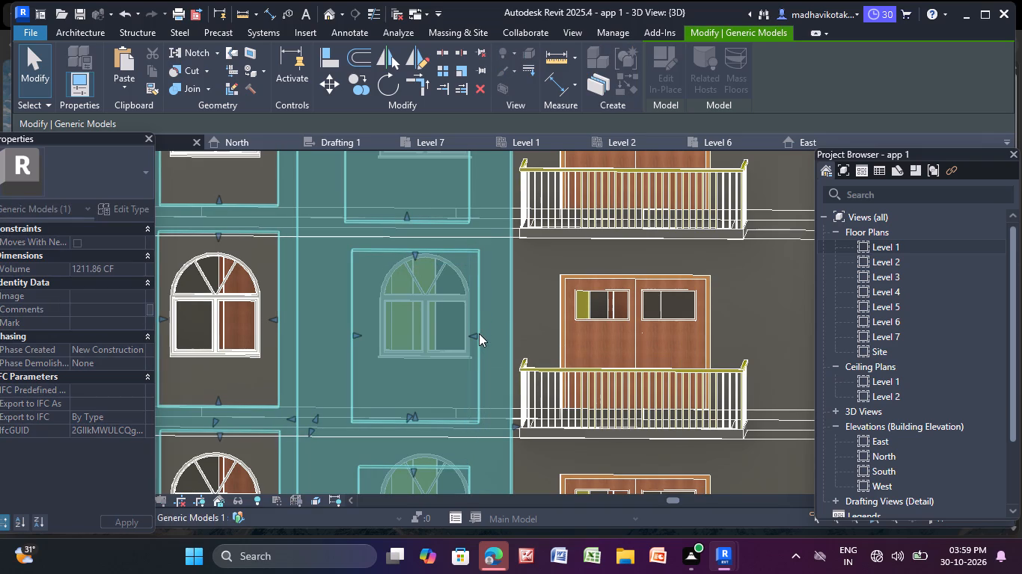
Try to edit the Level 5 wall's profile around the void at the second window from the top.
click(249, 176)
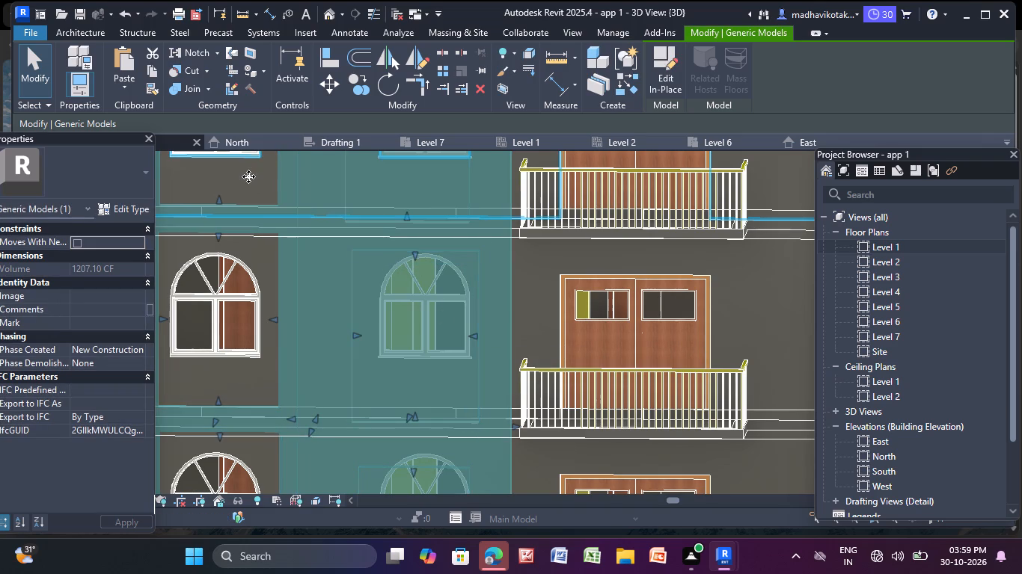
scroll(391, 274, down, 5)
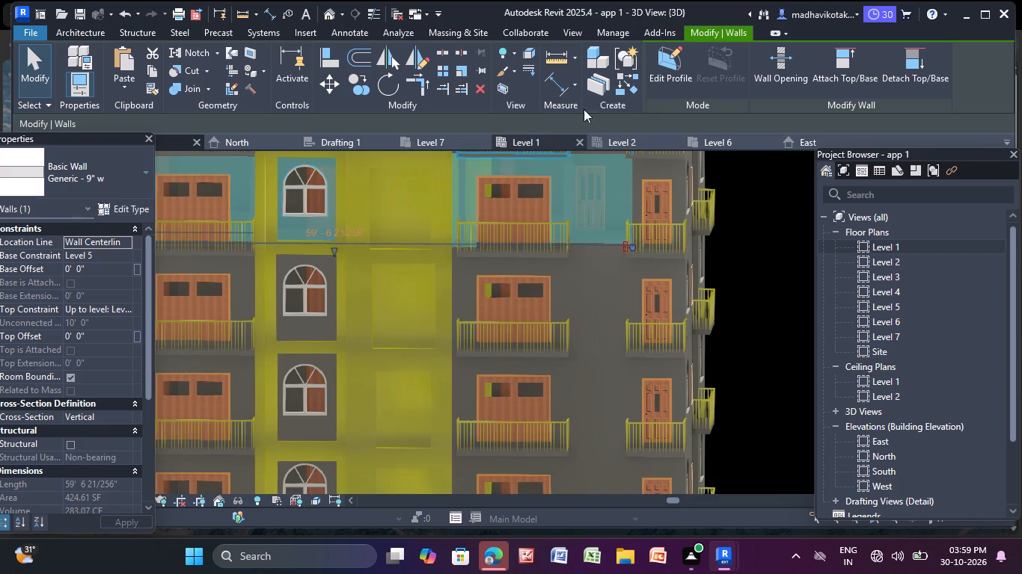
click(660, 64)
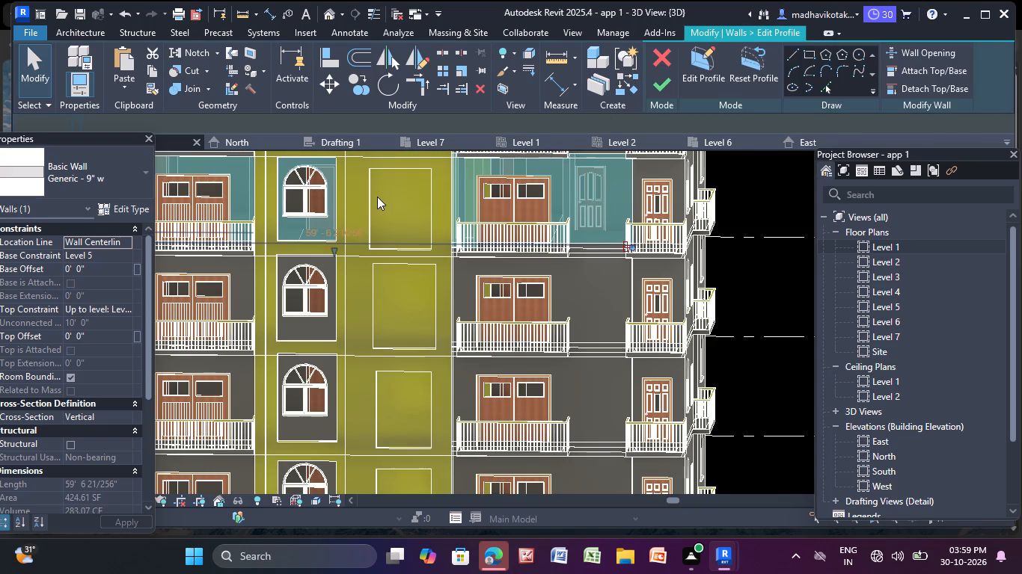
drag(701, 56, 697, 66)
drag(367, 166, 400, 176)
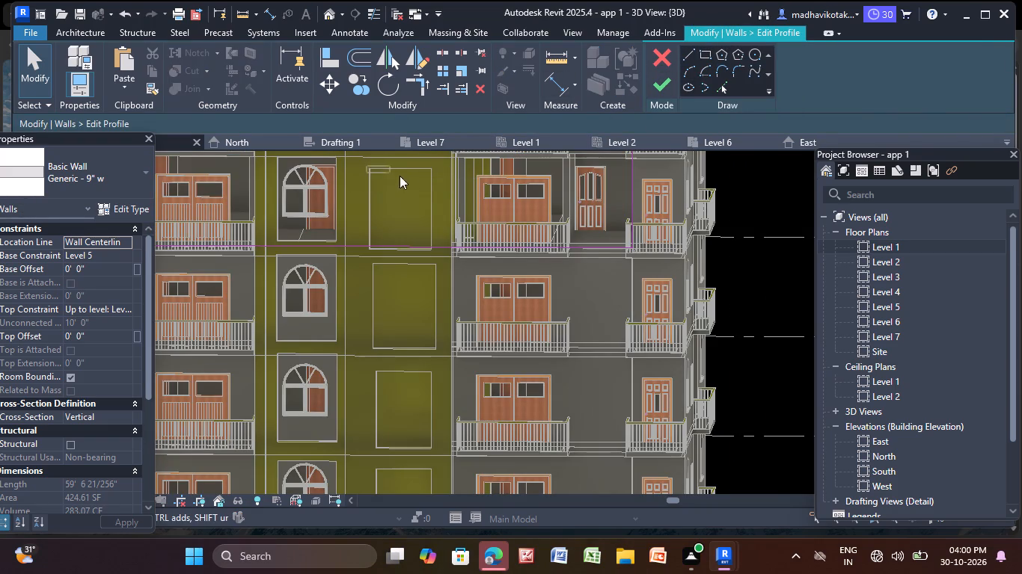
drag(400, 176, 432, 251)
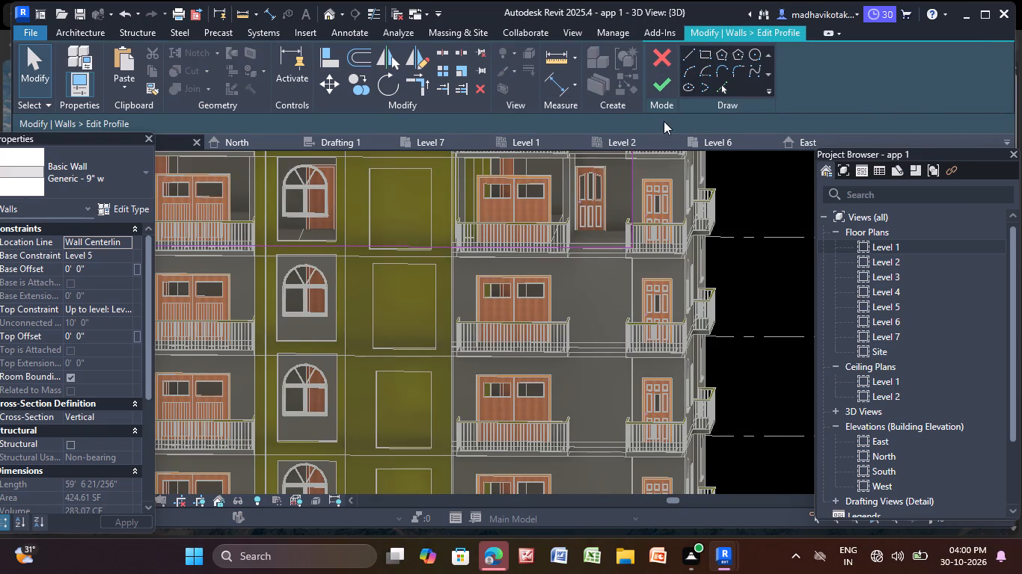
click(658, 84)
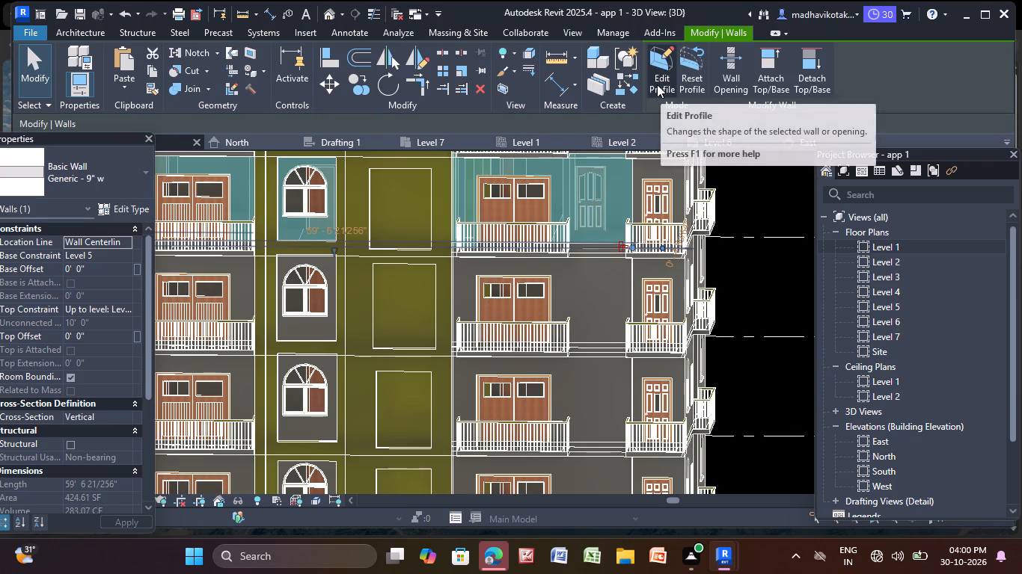
Raise the bottom edge of the panel's void slightly at the second column's third window from the top.
click(405, 182)
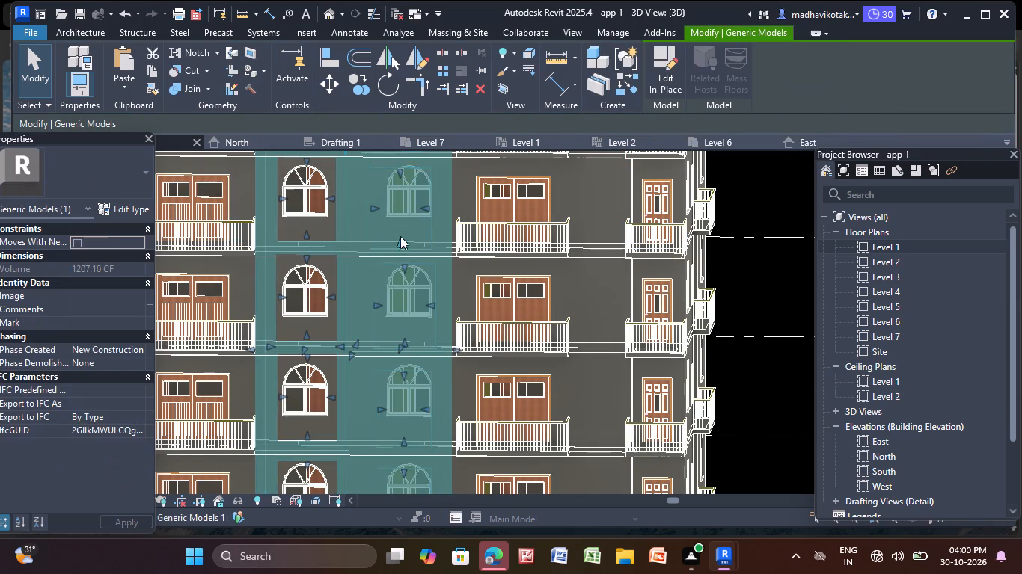
drag(406, 345, 415, 330)
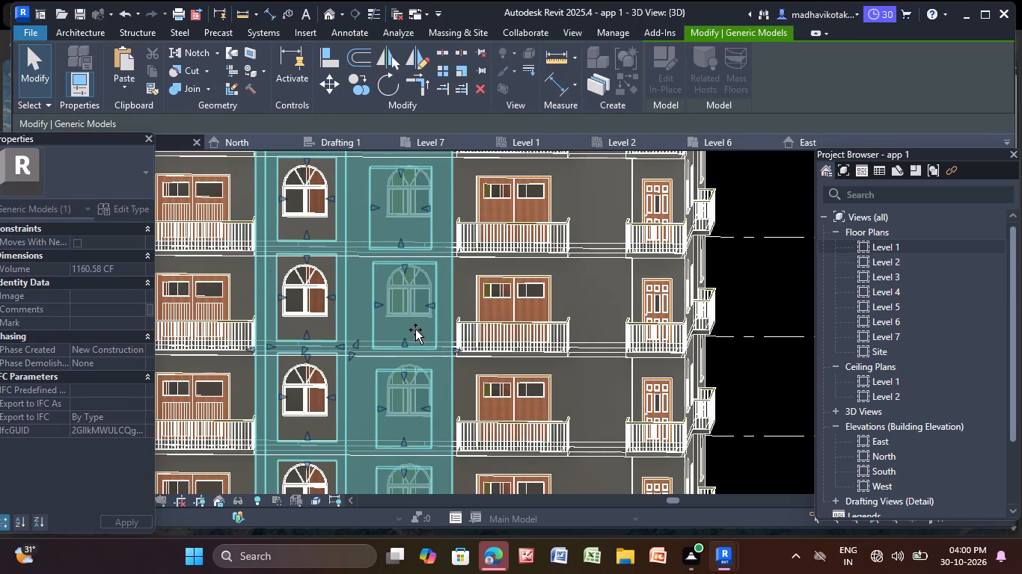
drag(415, 330, 418, 324)
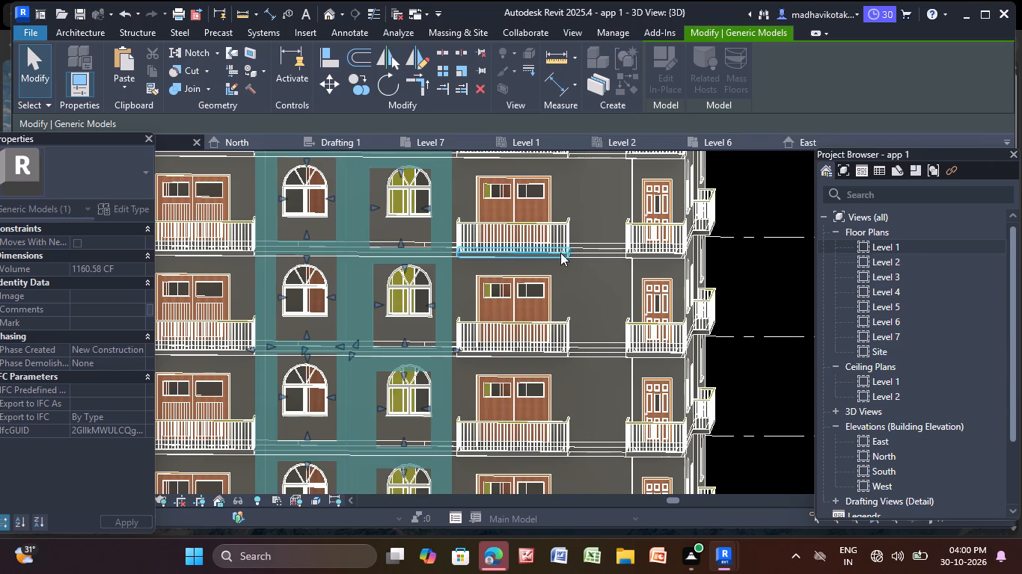
key(Escape)
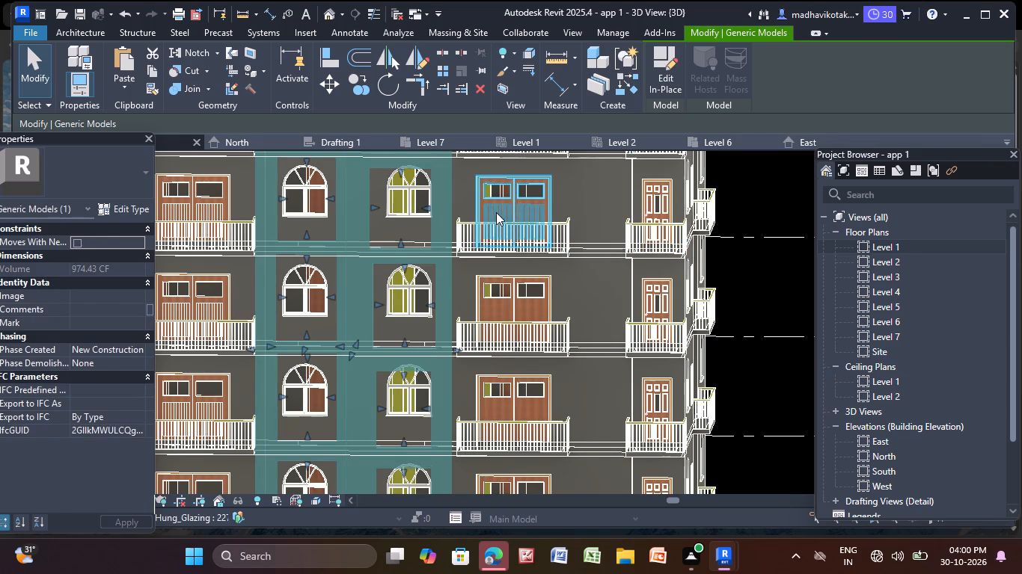
Widen the top-floor void of the second column by moving its right edge out past the arched window's frame.
scroll(572, 158, down, 4)
middle_drag(552, 197, 551, 206)
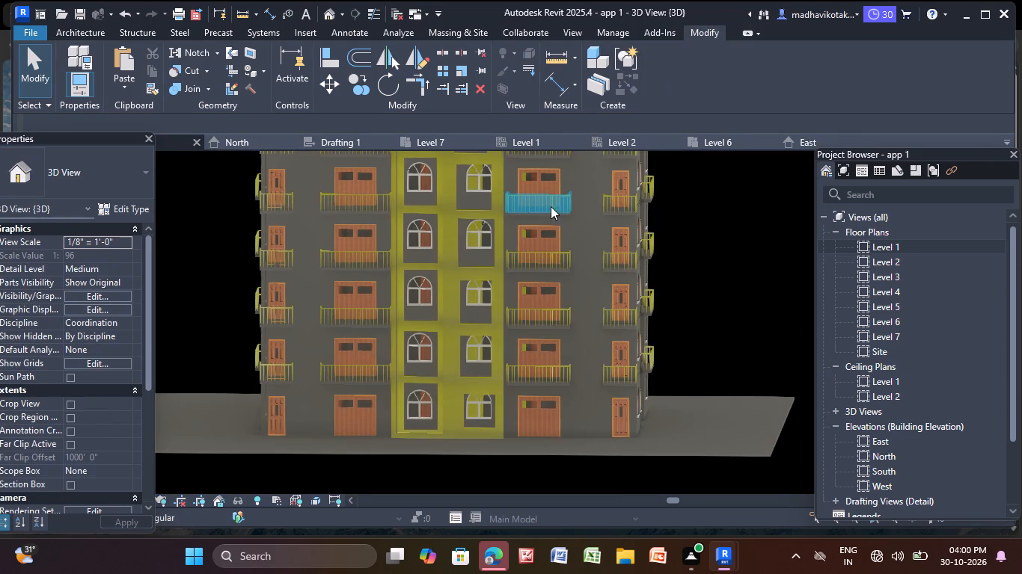
middle_drag(551, 206, 526, 356)
scroll(421, 270, up, 10)
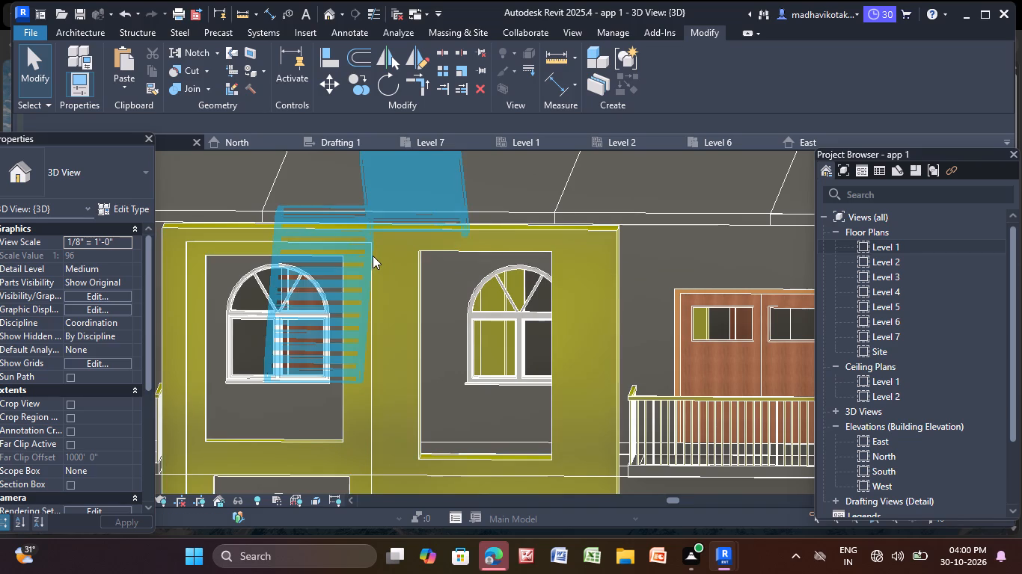
click(562, 377)
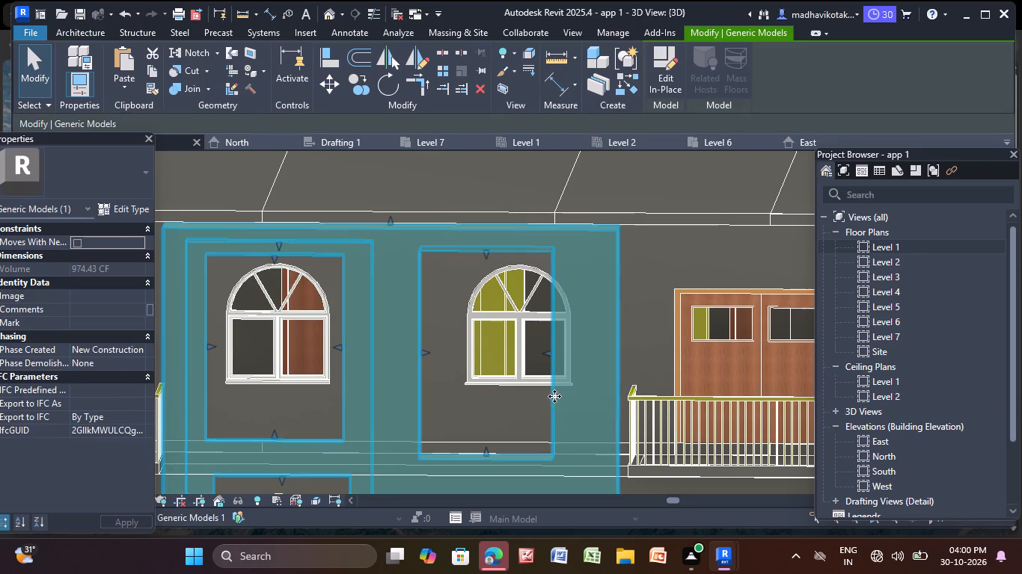
drag(550, 352, 582, 356)
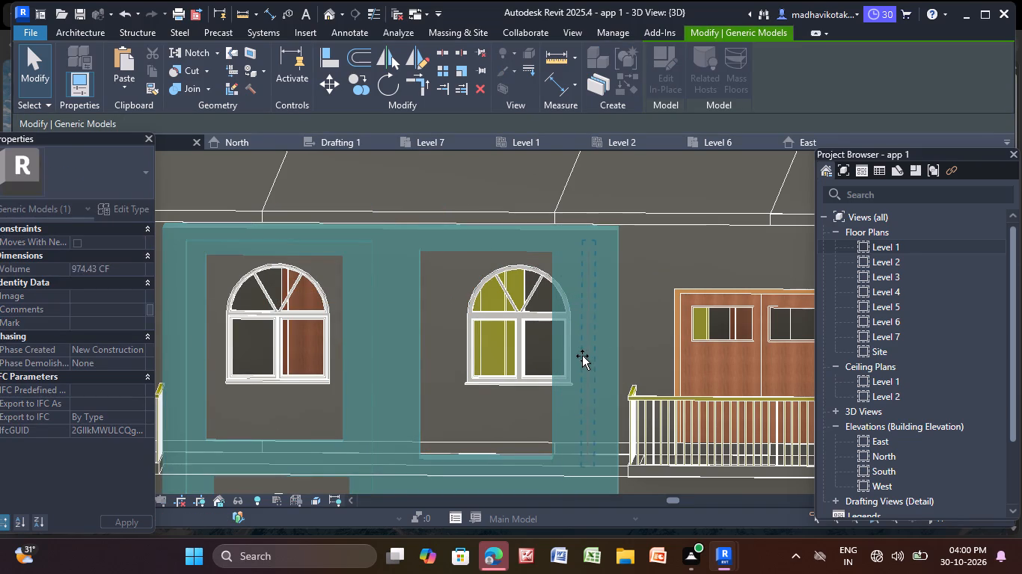
drag(582, 356, 593, 354)
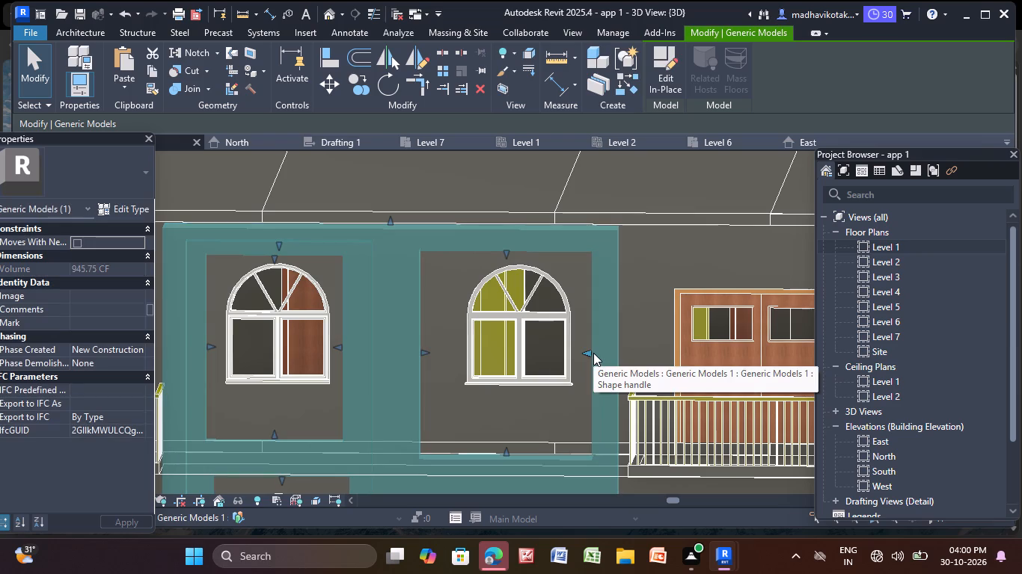
key(Escape)
Tighten the second column's top-floor void around its window by raising the bottom edge and moving both side edges inward.
scroll(461, 392, down, 2)
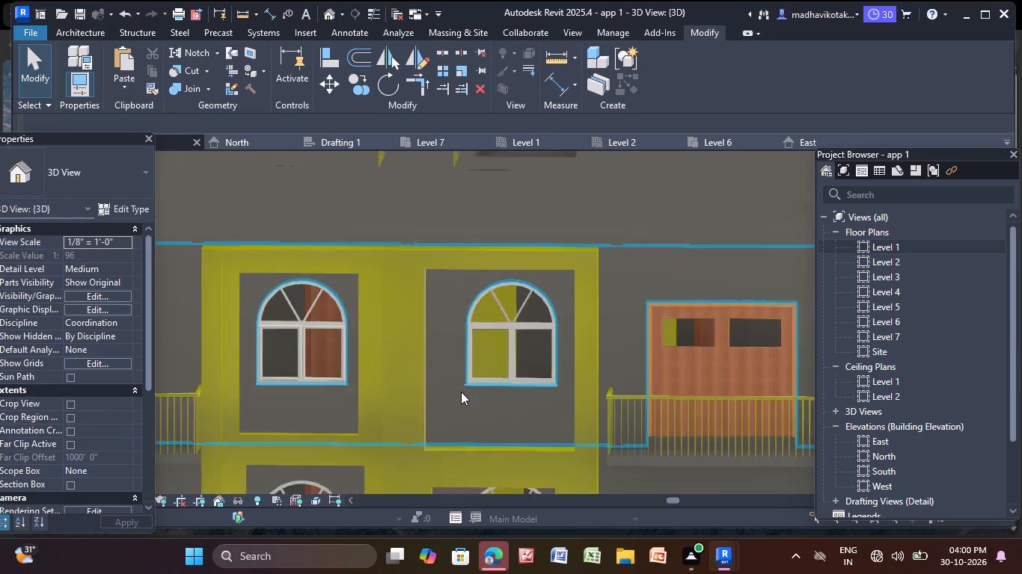
scroll(461, 392, down, 2)
middle_drag(461, 392, 429, 257)
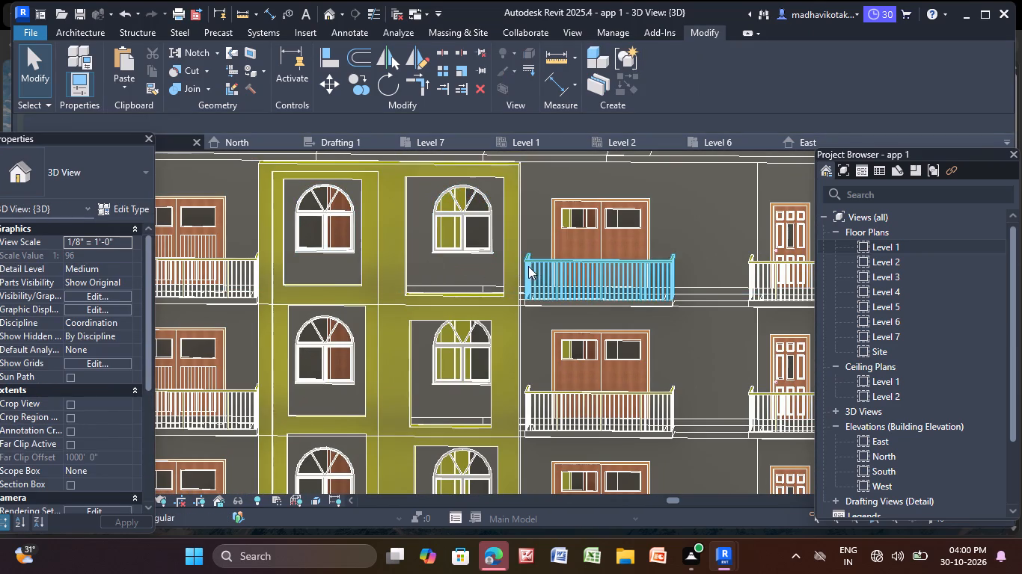
scroll(507, 236, up, 2)
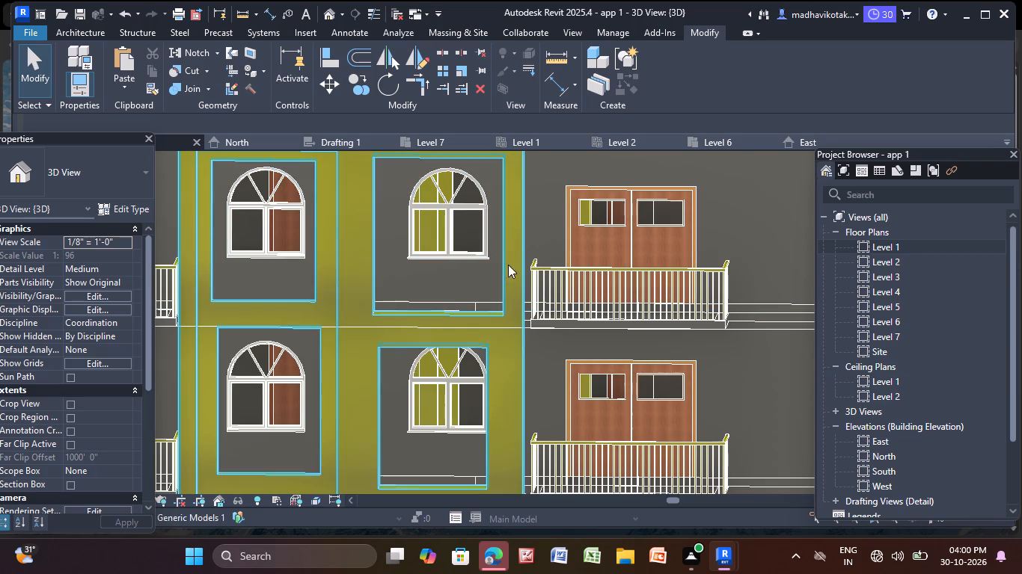
click(439, 318)
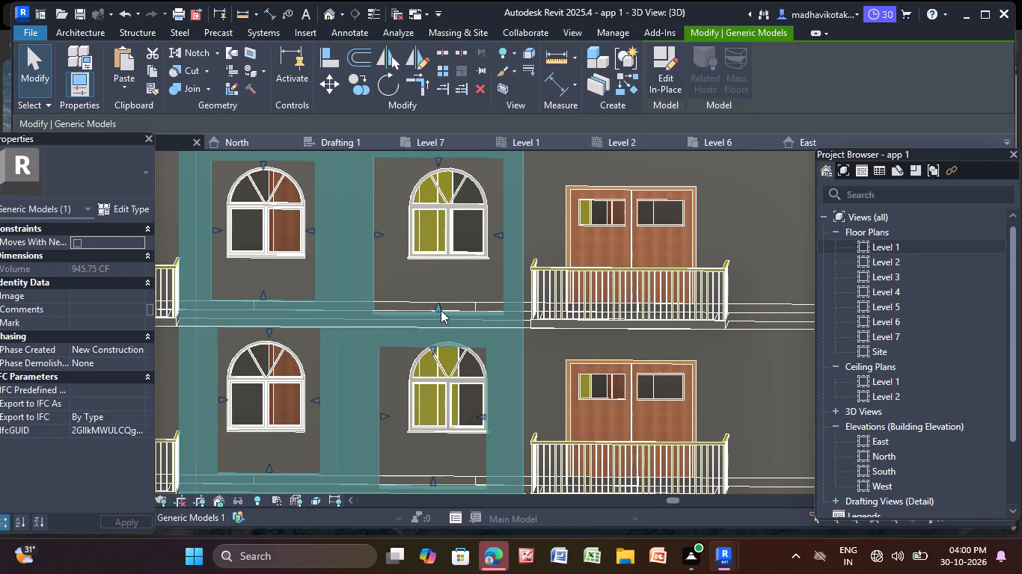
click(437, 308)
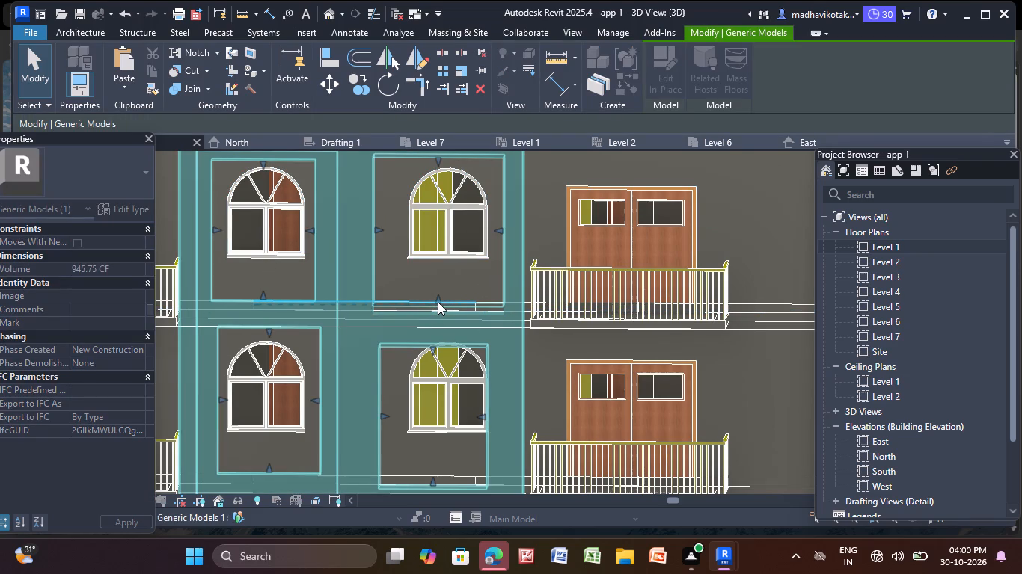
key(Escape)
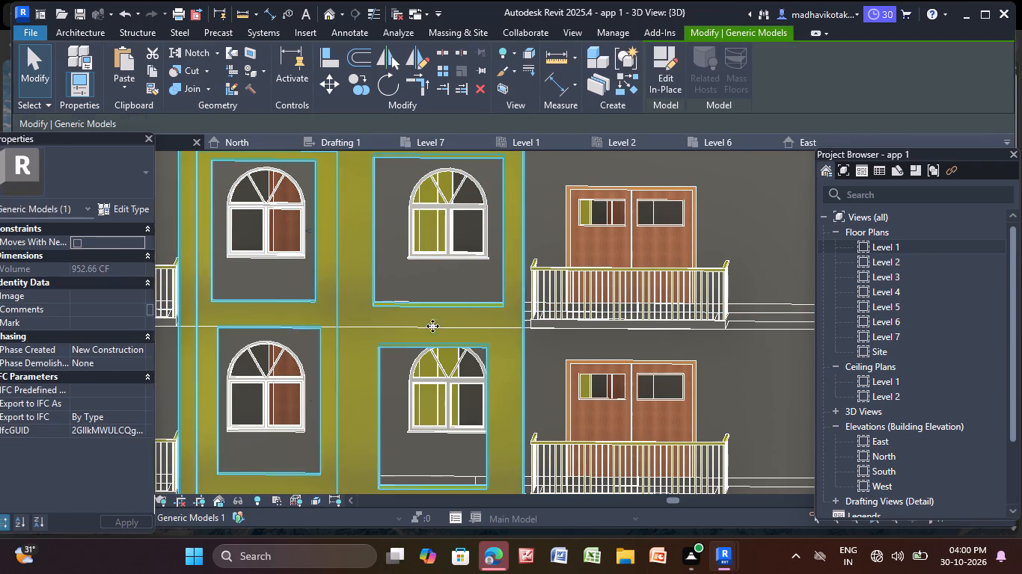
click(511, 234)
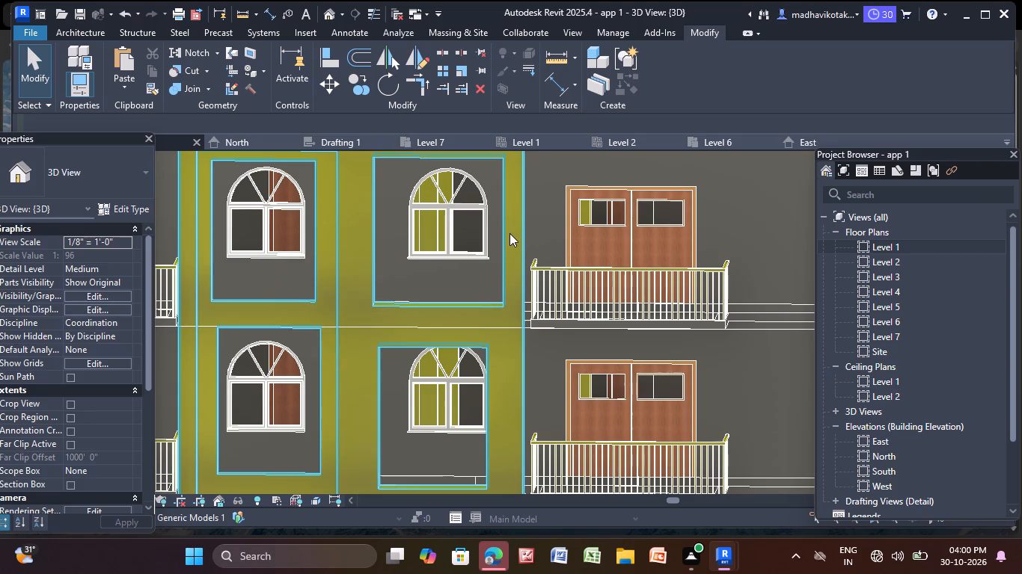
click(501, 229)
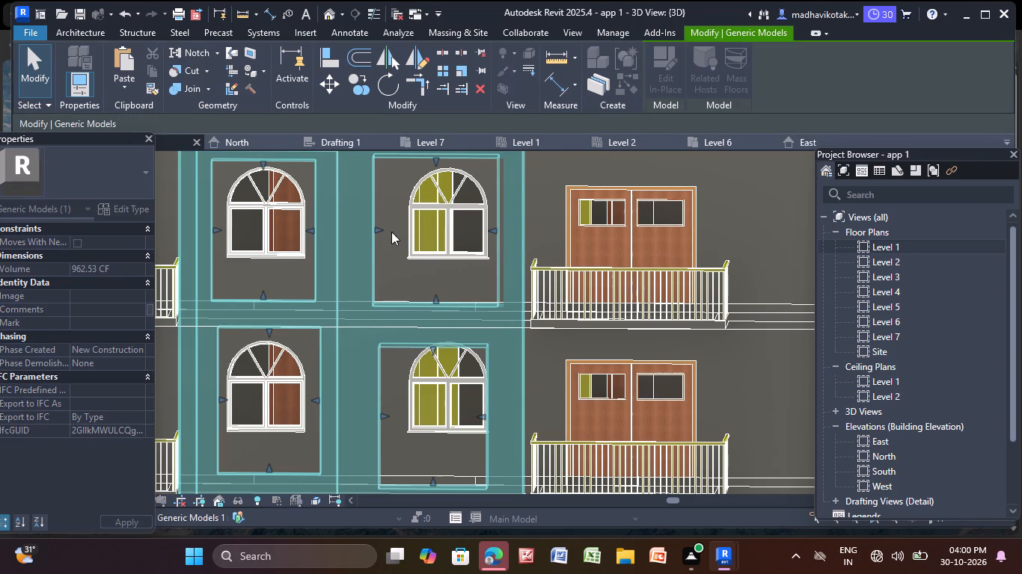
drag(373, 229, 391, 232)
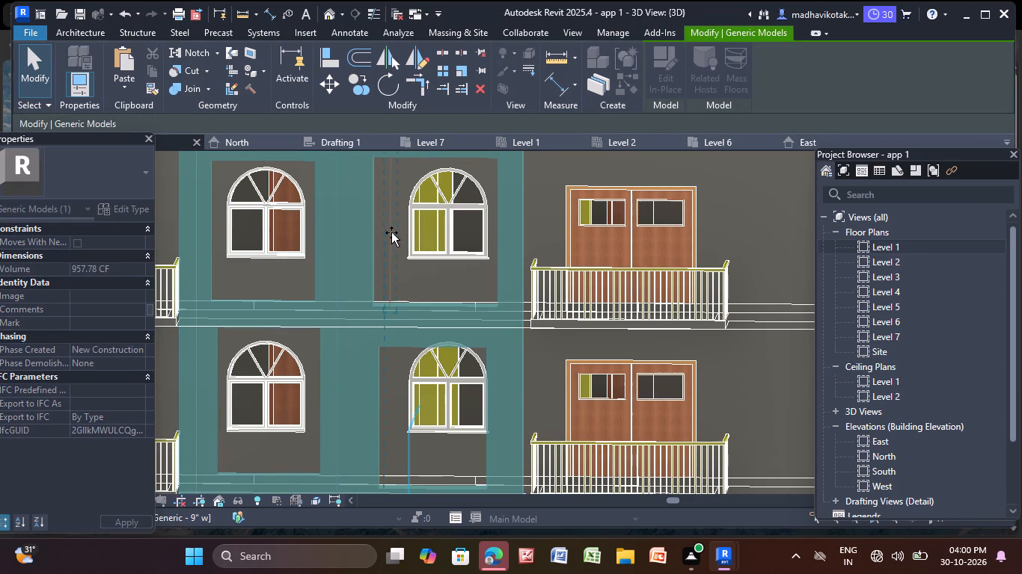
drag(391, 232, 386, 230)
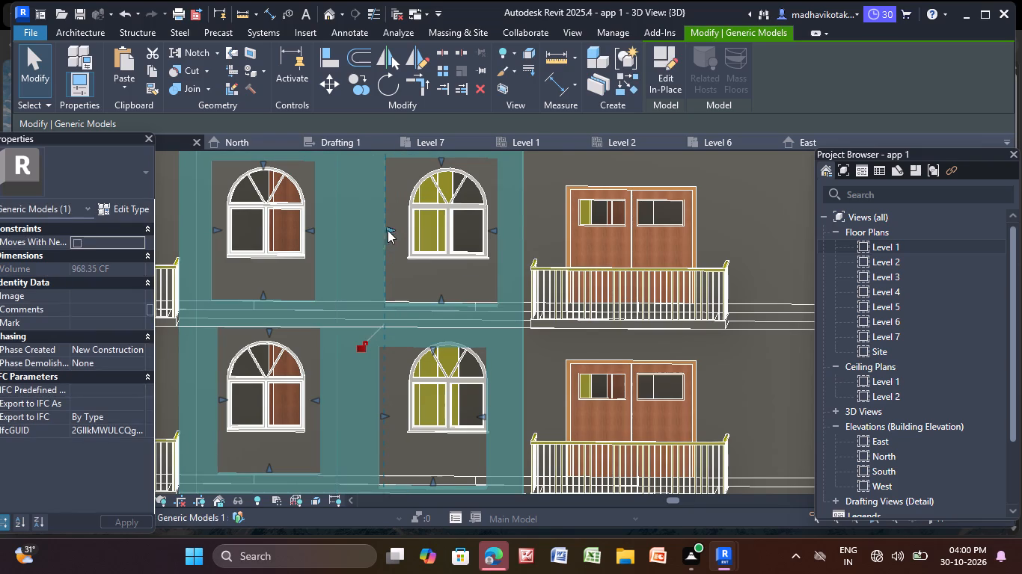
key(Escape)
Refit the second column's void at the second window from the top by moving the right edge outward, top edge up and left edge inward.
scroll(407, 244, down, 6)
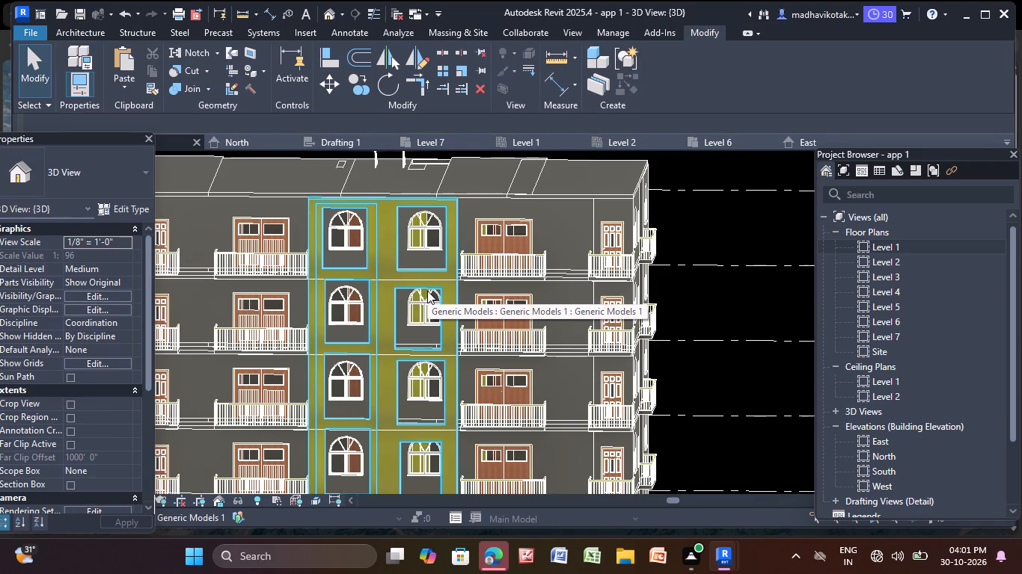
middle_drag(424, 283, 429, 195)
scroll(426, 287, up, 8)
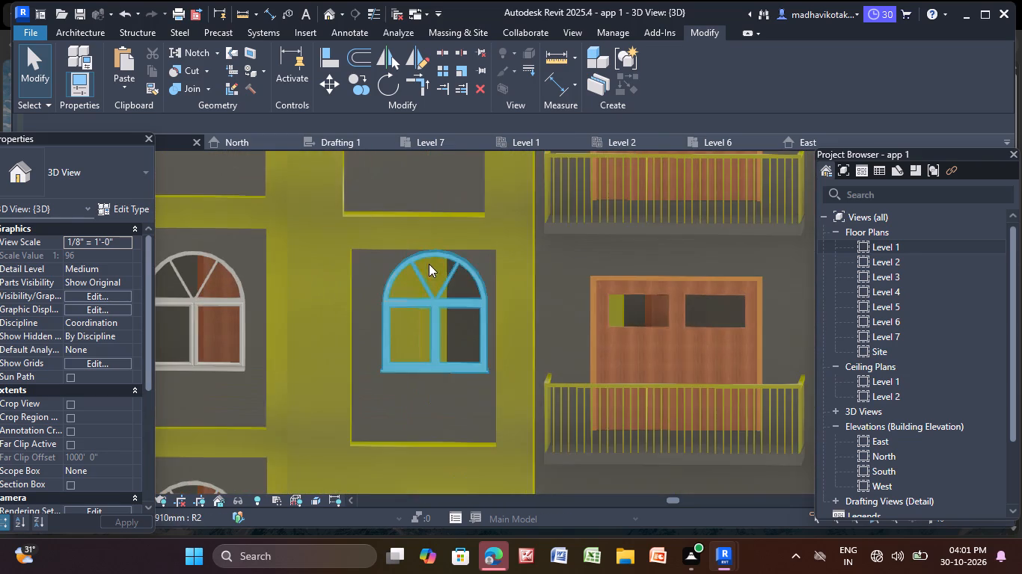
scroll(440, 241, down, 5)
middle_drag(436, 247, 441, 392)
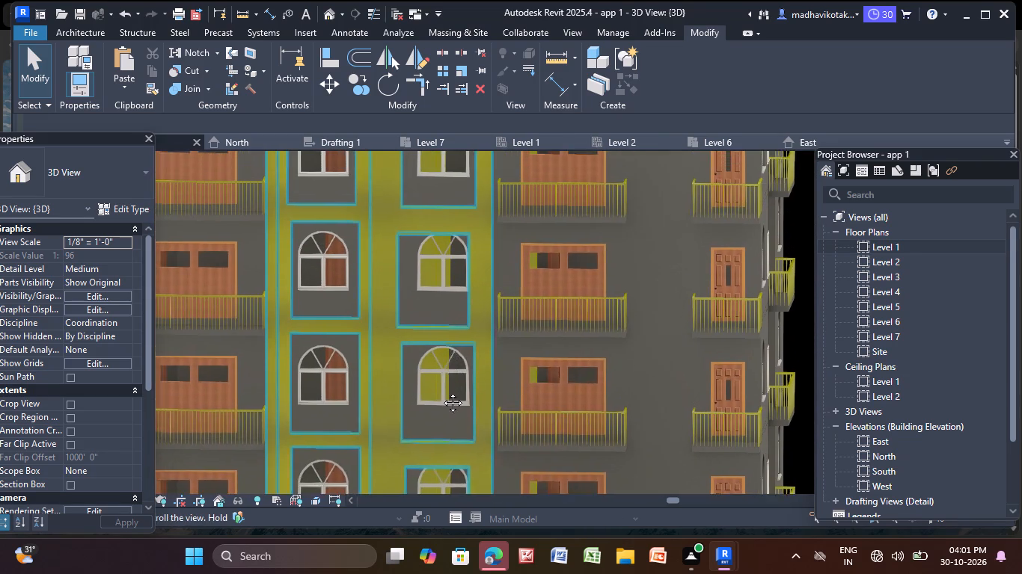
middle_drag(441, 392, 441, 392)
click(468, 348)
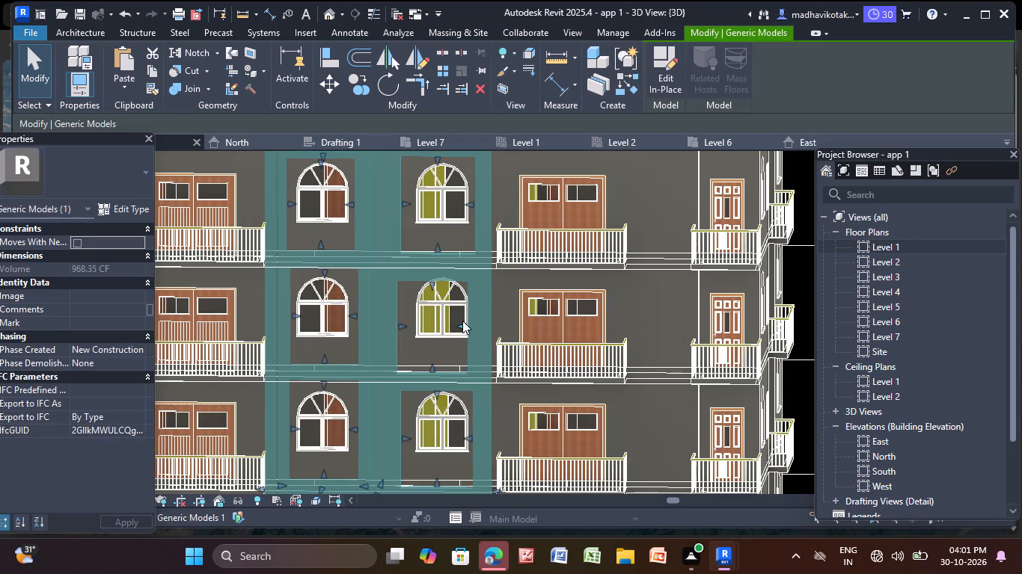
drag(462, 323, 474, 324)
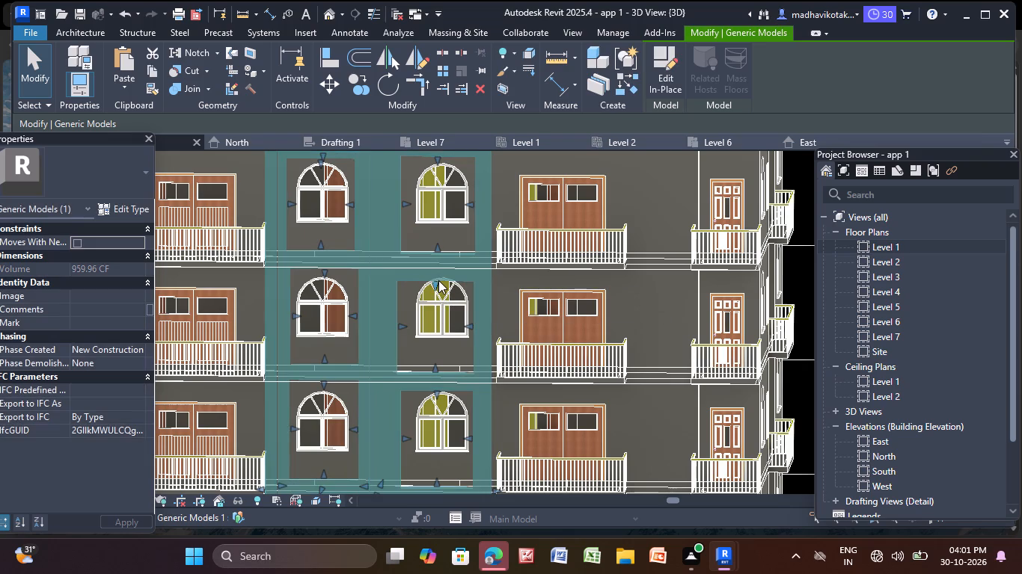
drag(434, 282, 442, 271)
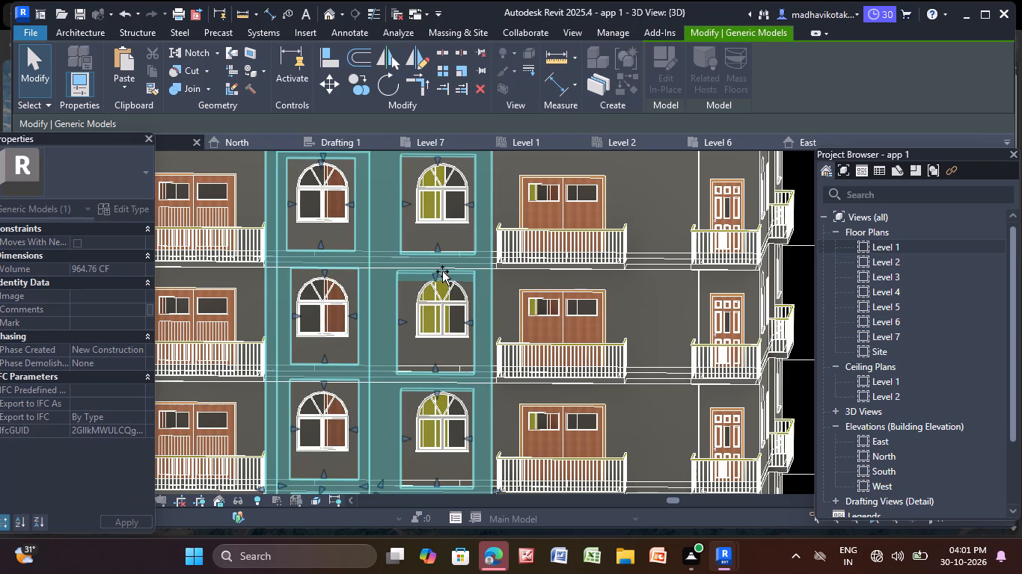
drag(442, 271, 445, 268)
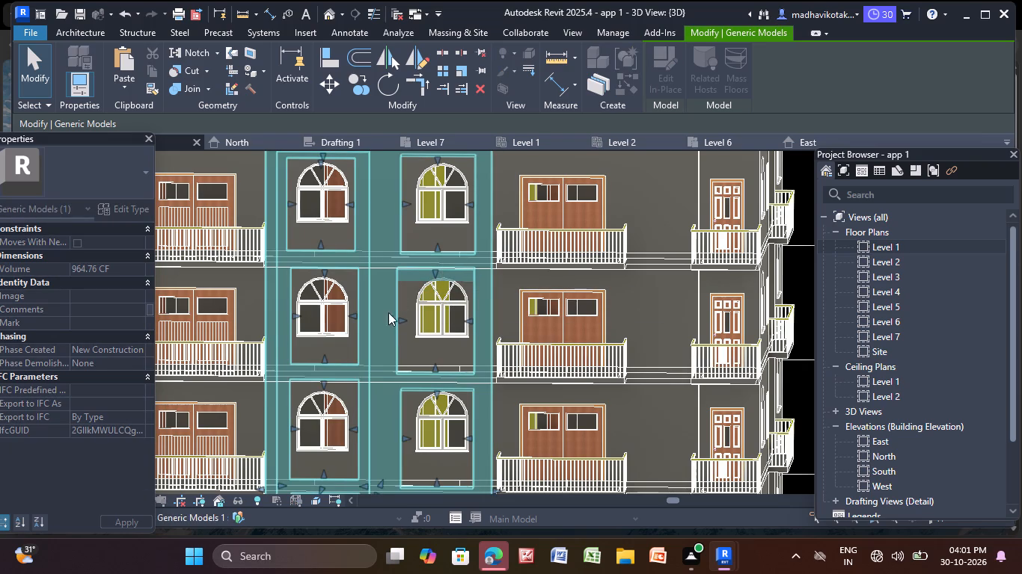
click(403, 317)
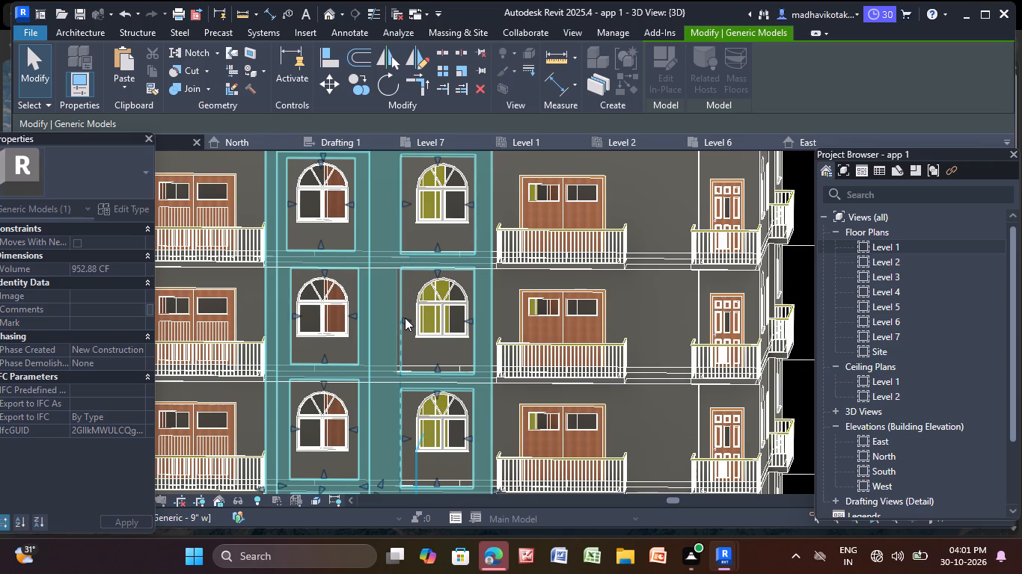
Raise the top edge of the second column's void at the third window from the top, clear of the arch.
scroll(411, 352, down, 3)
middle_drag(411, 352, 411, 351)
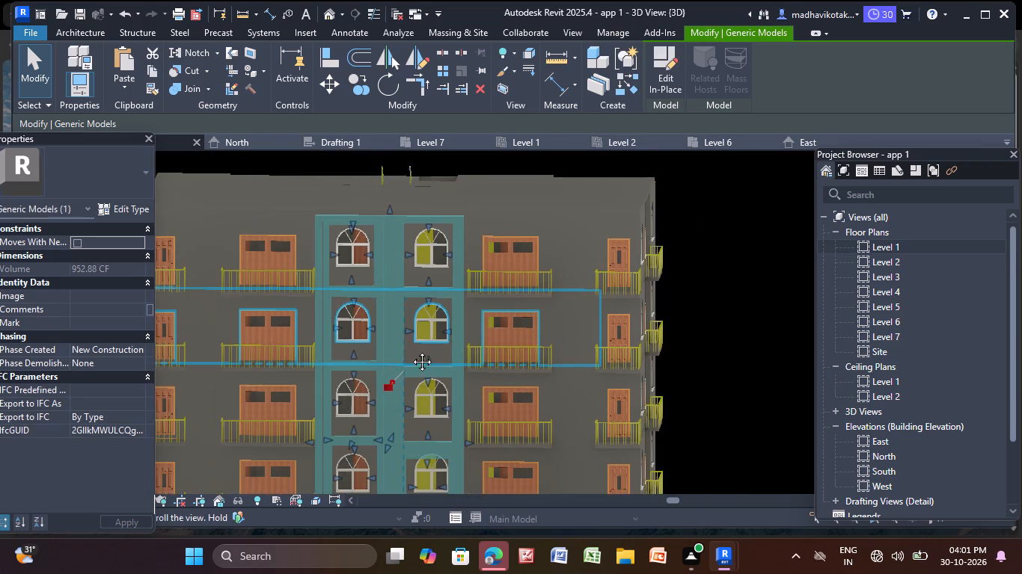
middle_drag(411, 351, 393, 240)
scroll(406, 261, up, 4)
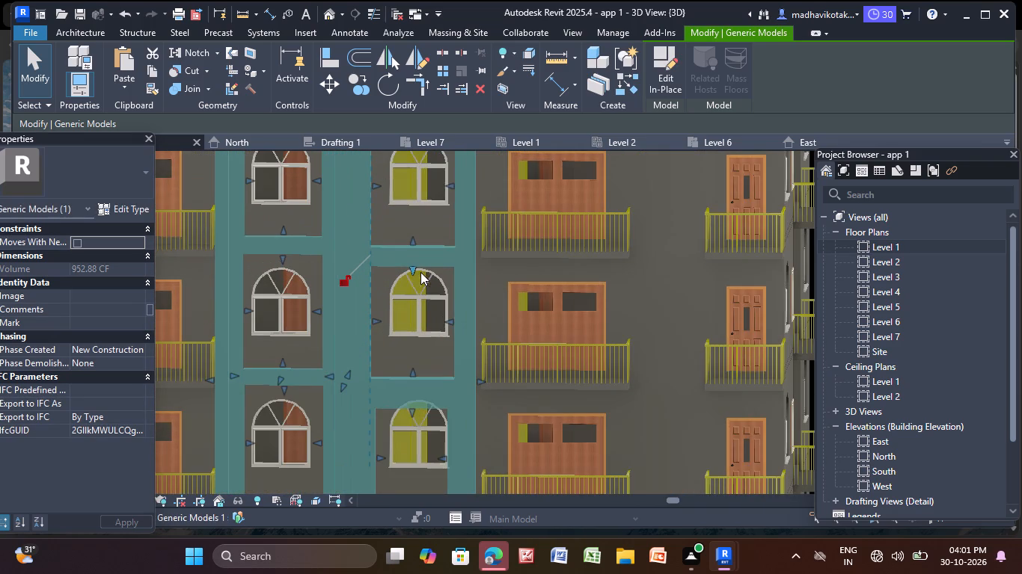
drag(412, 268, 413, 262)
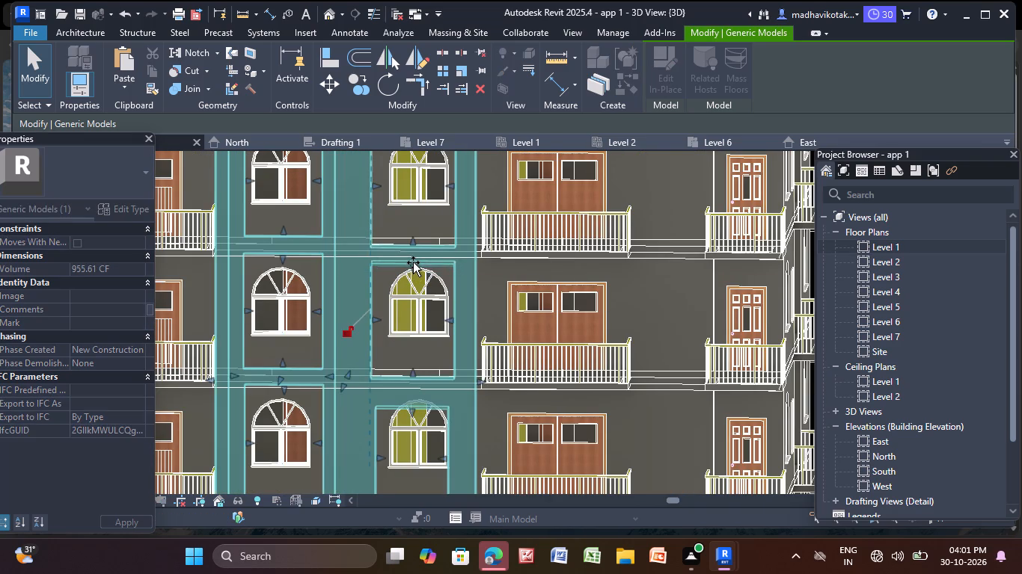
drag(413, 262, 417, 256)
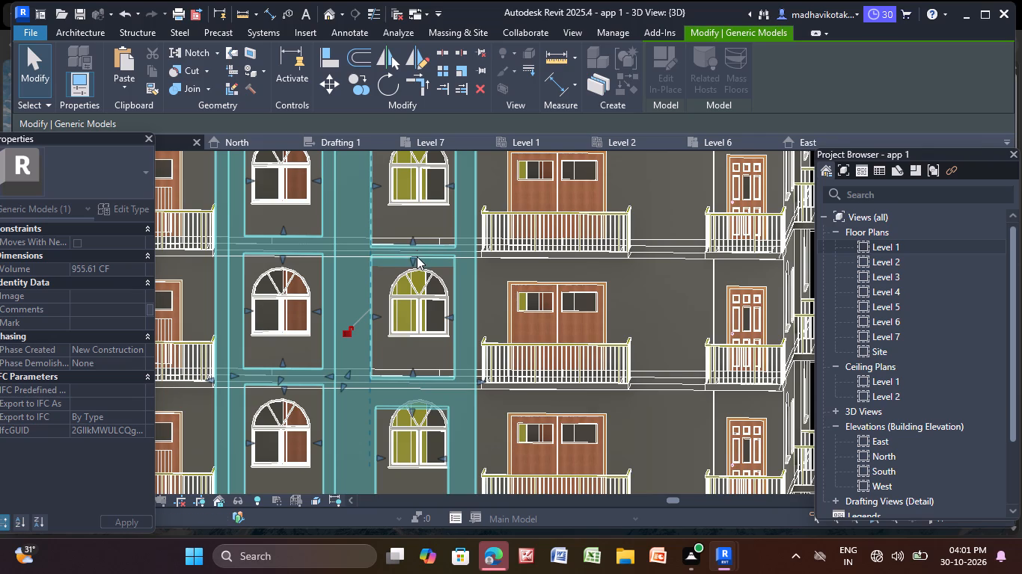
Raise the bottom edge of the second column's void at the second window from the top.
click(412, 241)
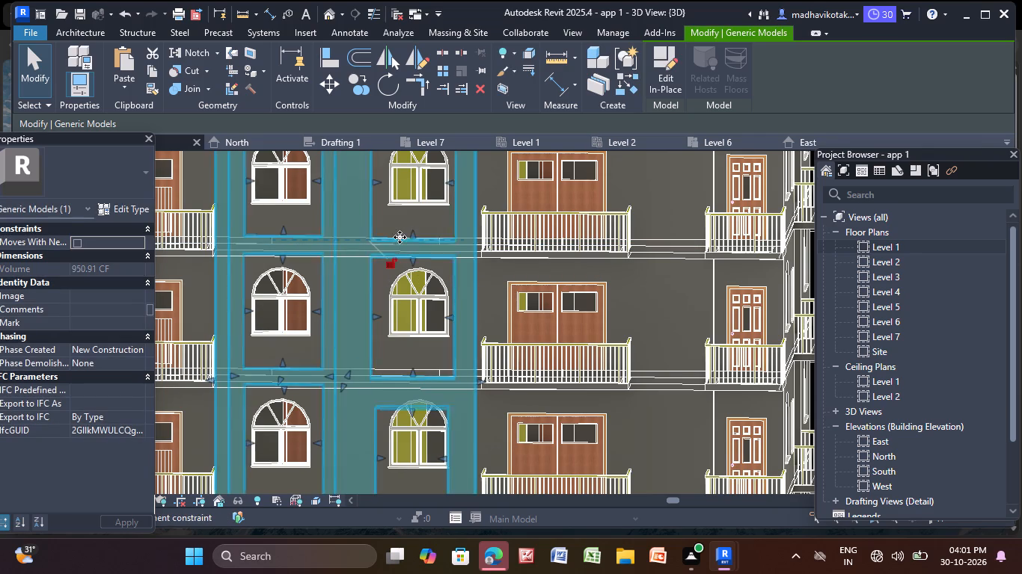
scroll(411, 232, up, 7)
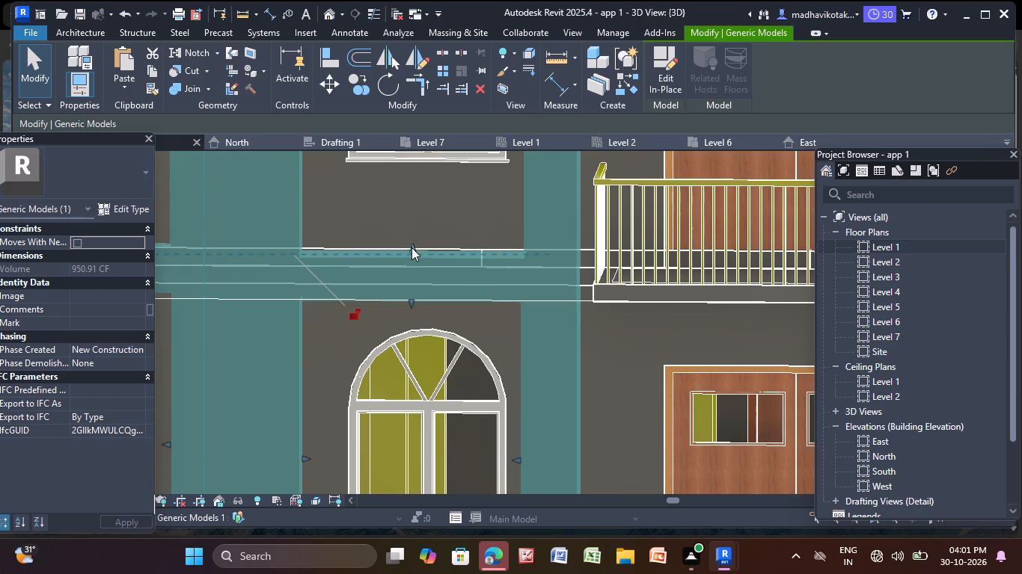
click(411, 247)
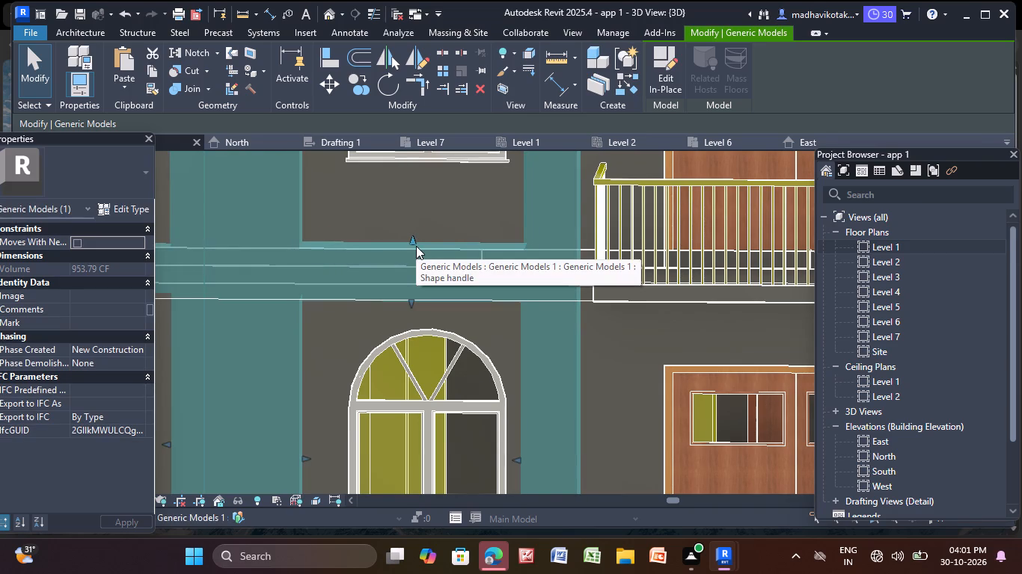
key(Escape)
Raise the bottom edge of the second column's void at the third window from the top.
scroll(409, 245, down, 4)
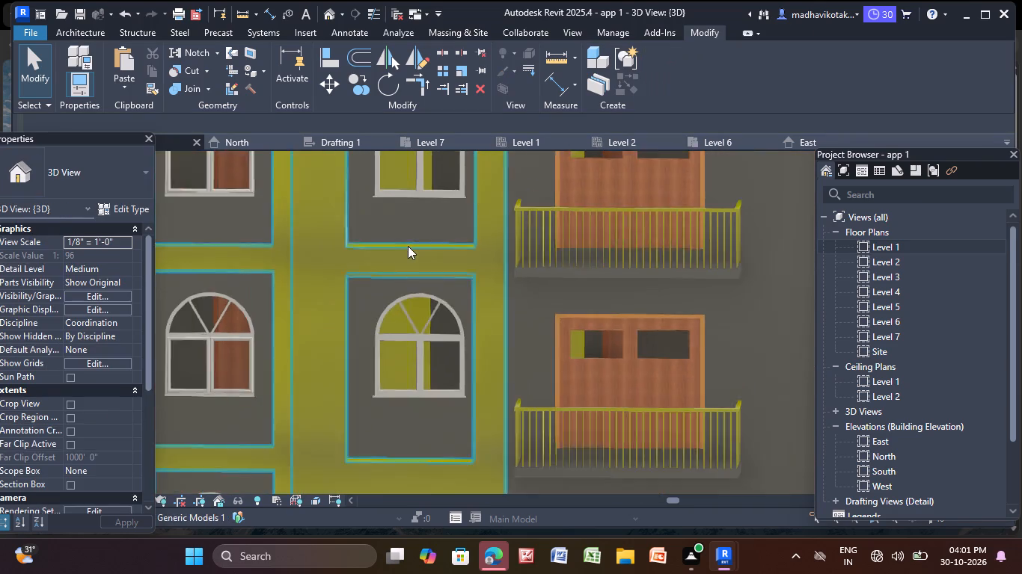
scroll(408, 246, down, 1)
middle_drag(423, 330, 432, 310)
scroll(394, 362, down, 3)
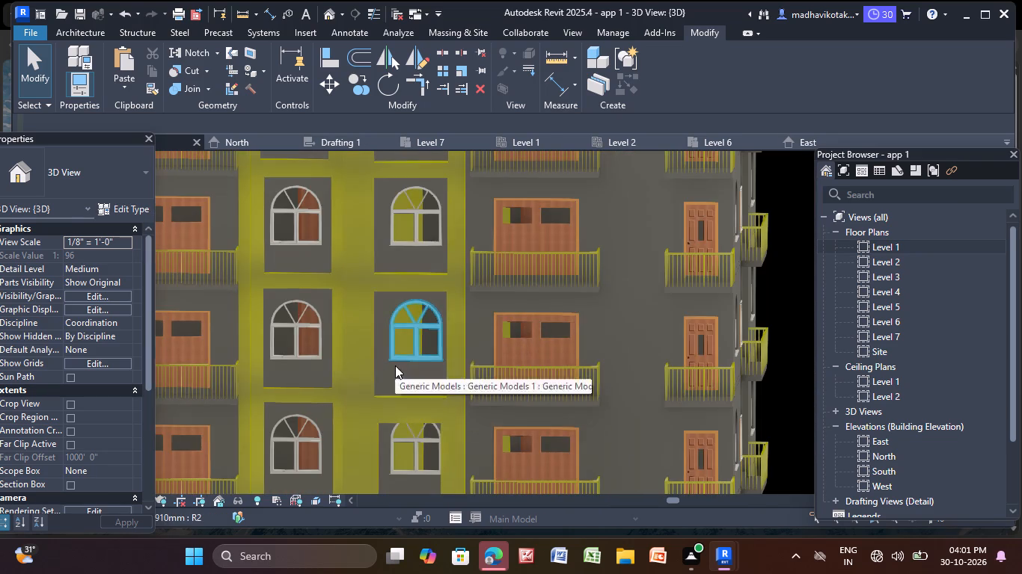
scroll(406, 406, up, 5)
click(406, 404)
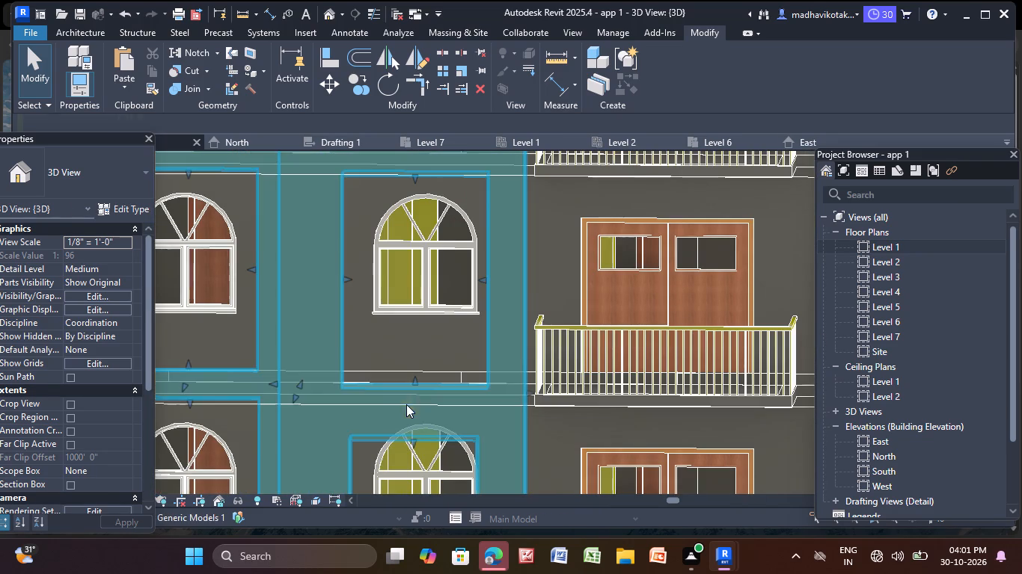
drag(414, 380, 420, 370)
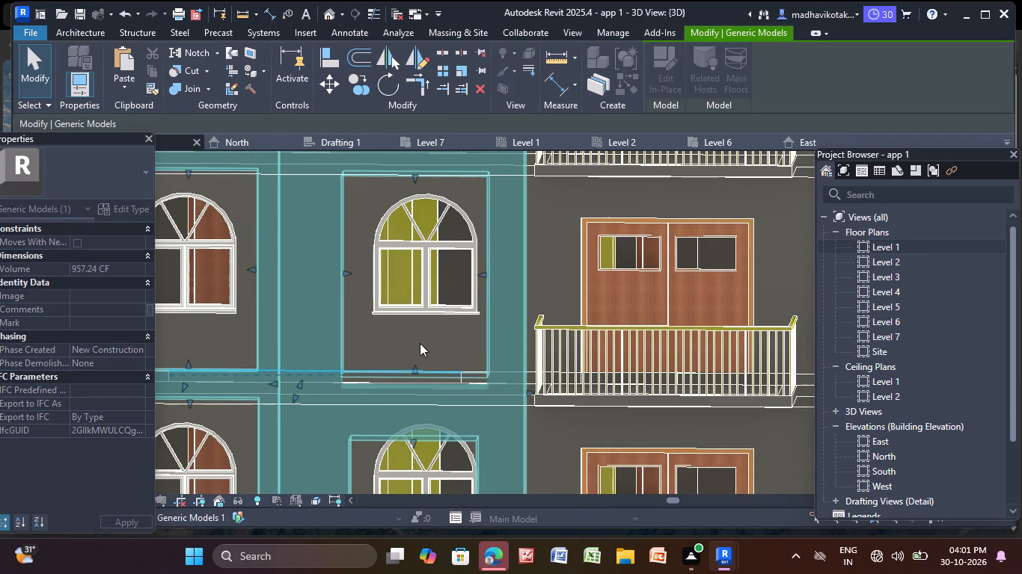
key(Escape)
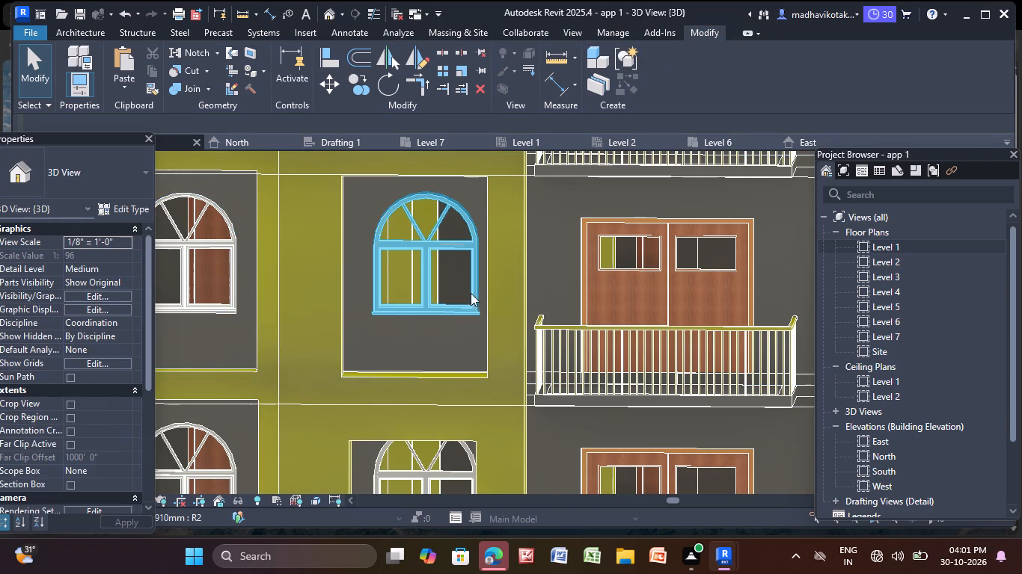
Lower the top edge of the second column's third void from the top very slightly.
scroll(483, 277, down, 1)
middle_drag(483, 277, 481, 370)
scroll(435, 262, up, 1)
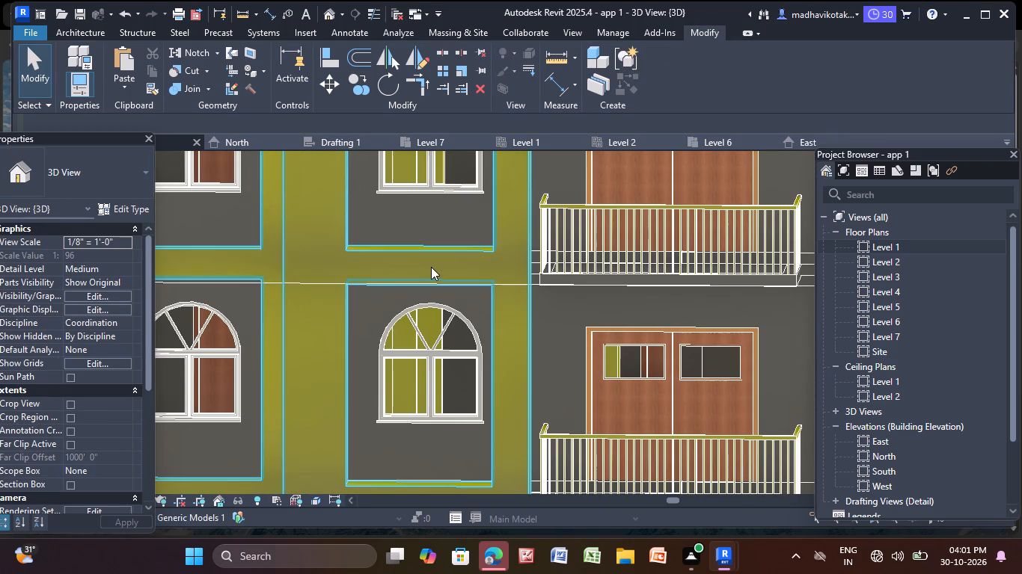
click(429, 268)
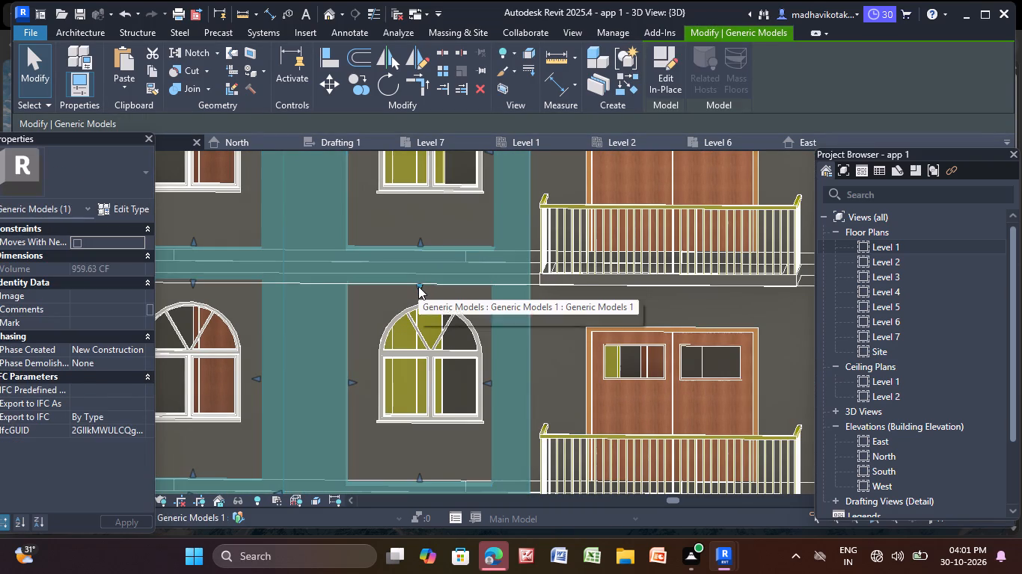
click(418, 286)
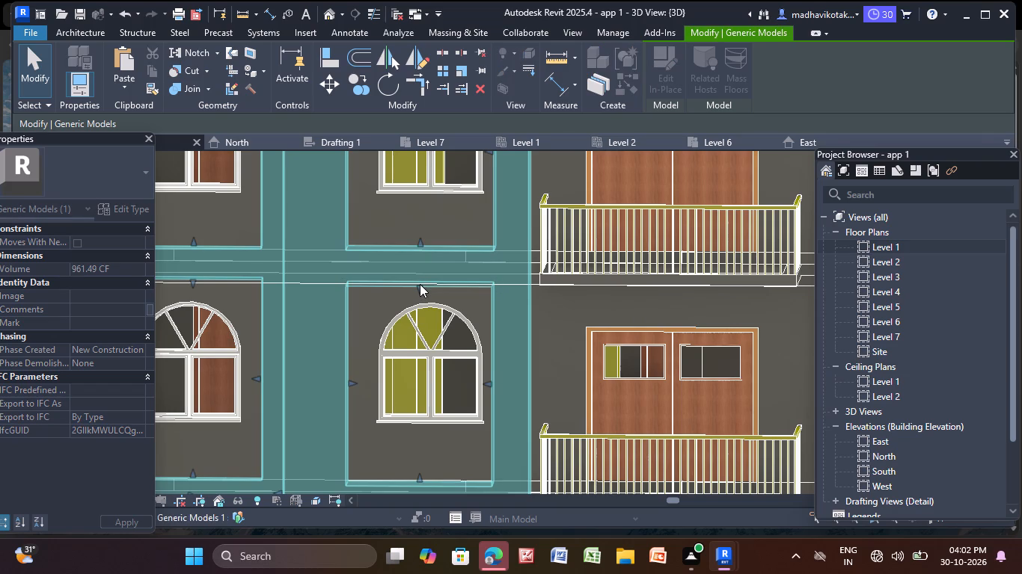
key(Escape)
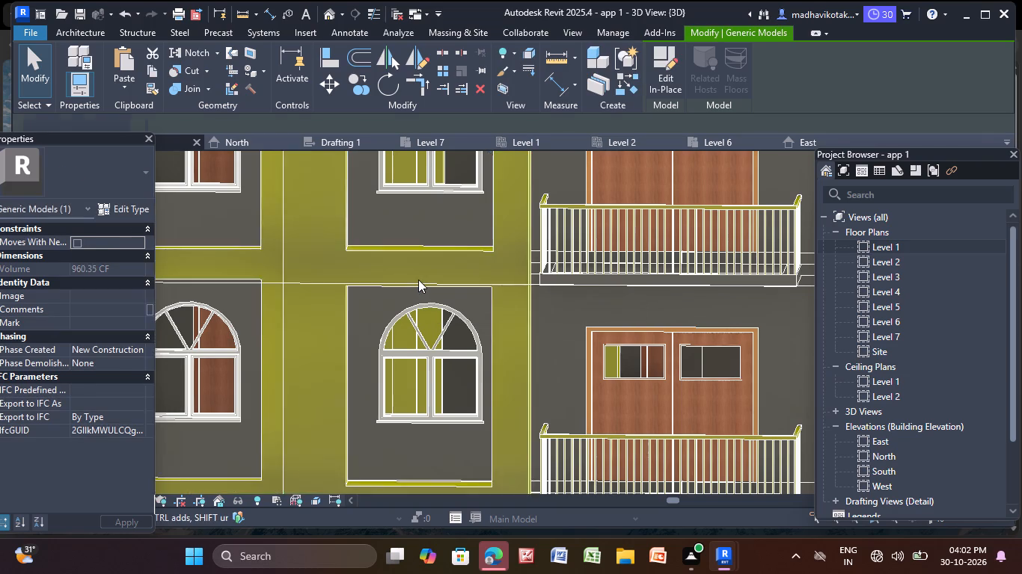
Enlarge the second column's fourth void from the top by raising its top edge above the arch and moving its right edge past the frame.
scroll(418, 280, down, 5)
middle_drag(420, 437, 432, 389)
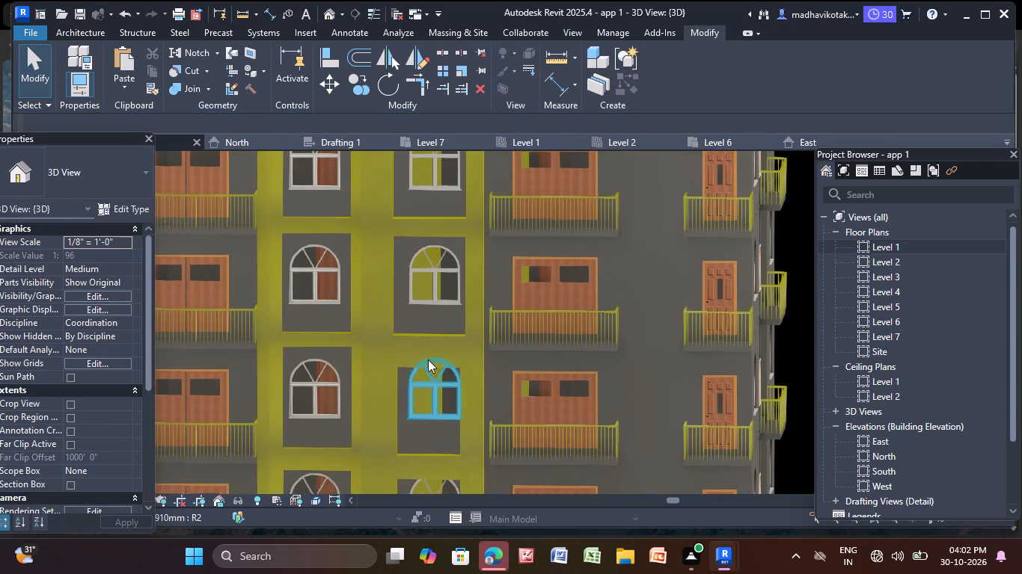
scroll(426, 352, up, 4)
click(426, 350)
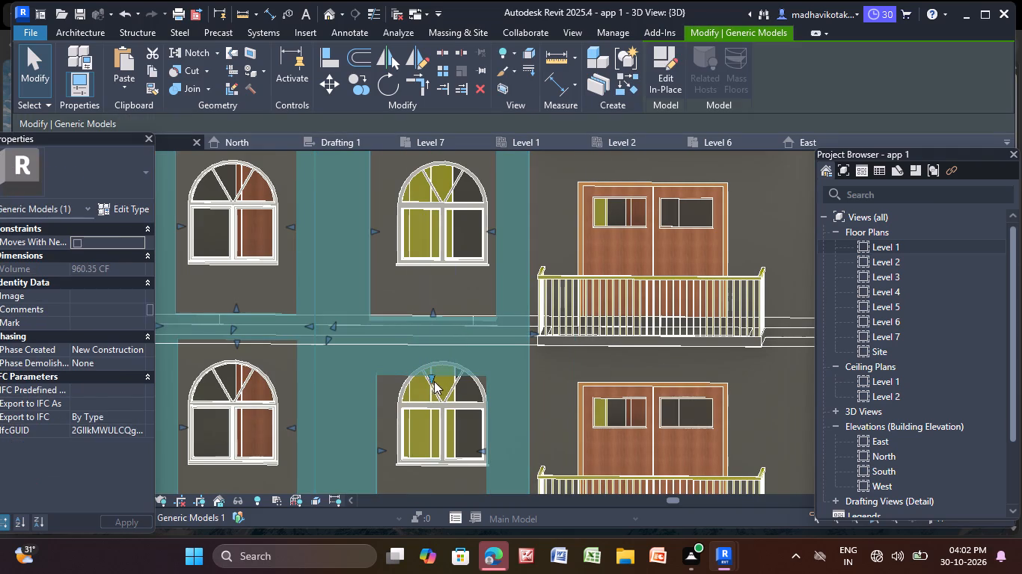
drag(432, 376, 447, 350)
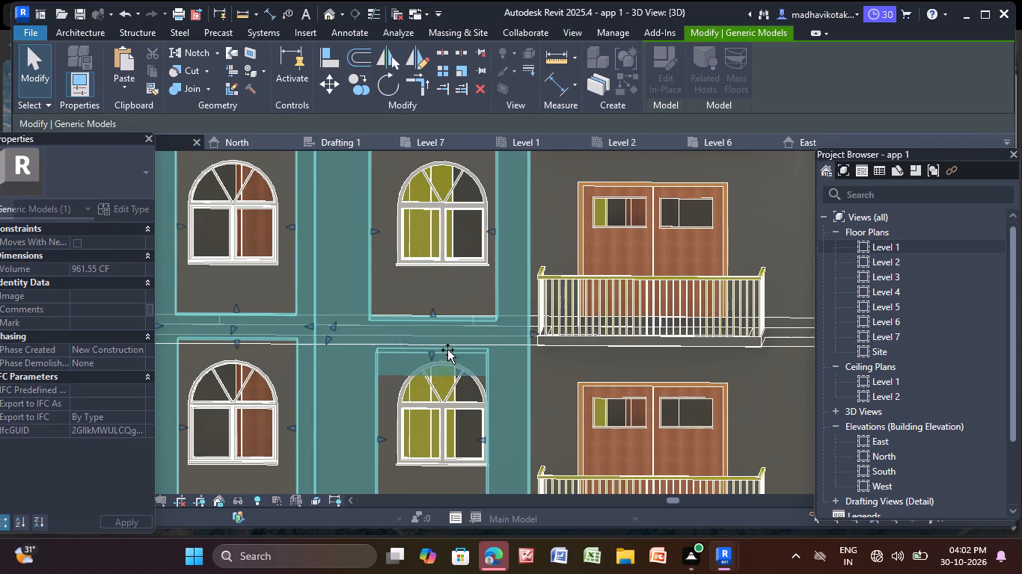
drag(447, 350, 451, 345)
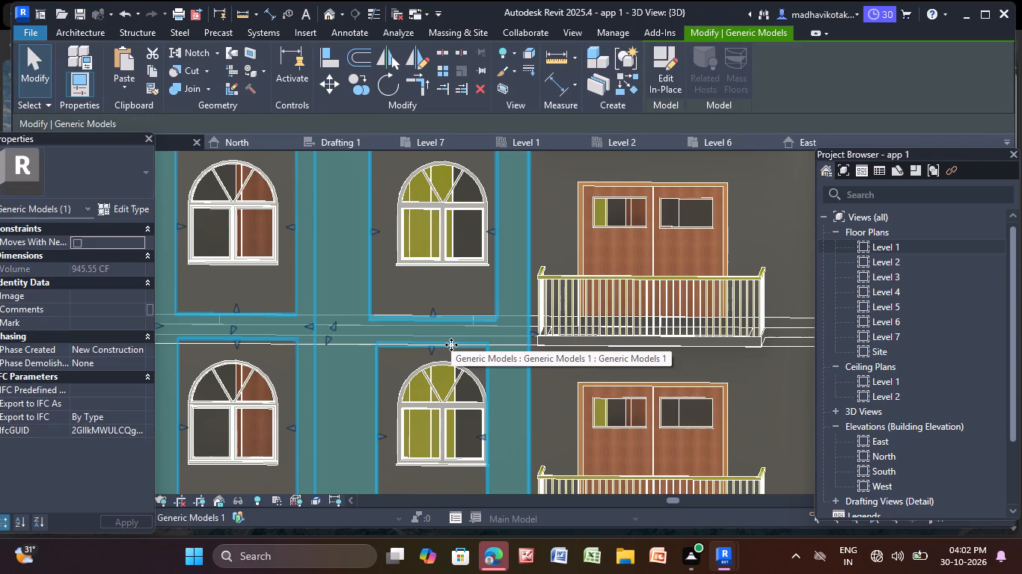
key(Escape)
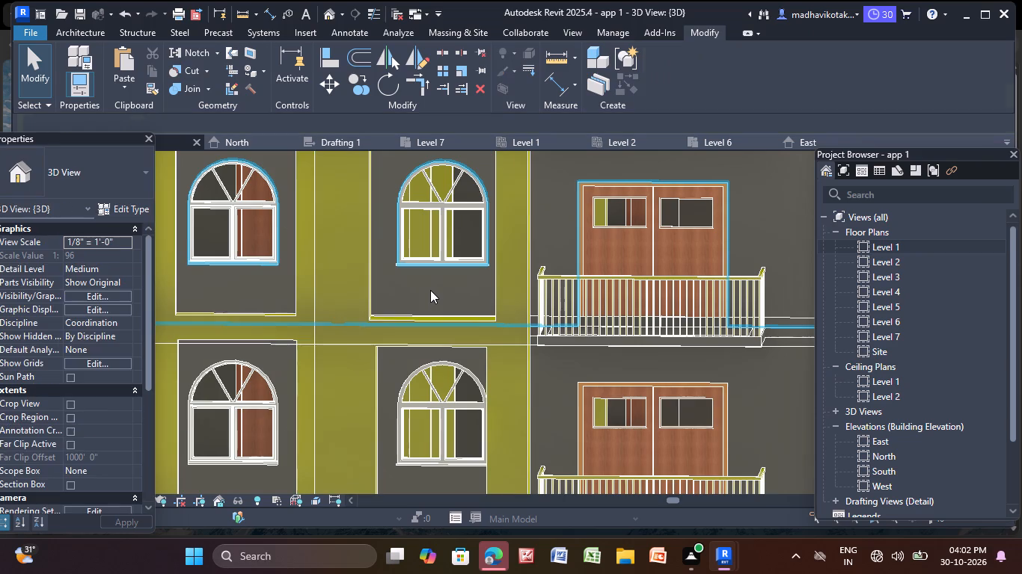
scroll(430, 290, down, 5)
middle_drag(430, 290, 432, 250)
scroll(432, 250, down, 1)
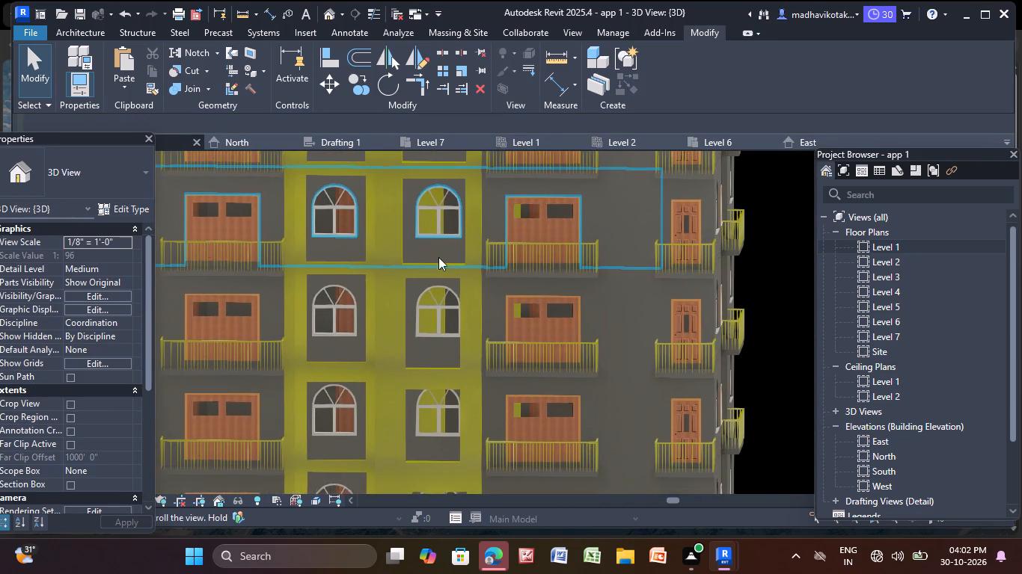
scroll(455, 317, up, 5)
click(466, 315)
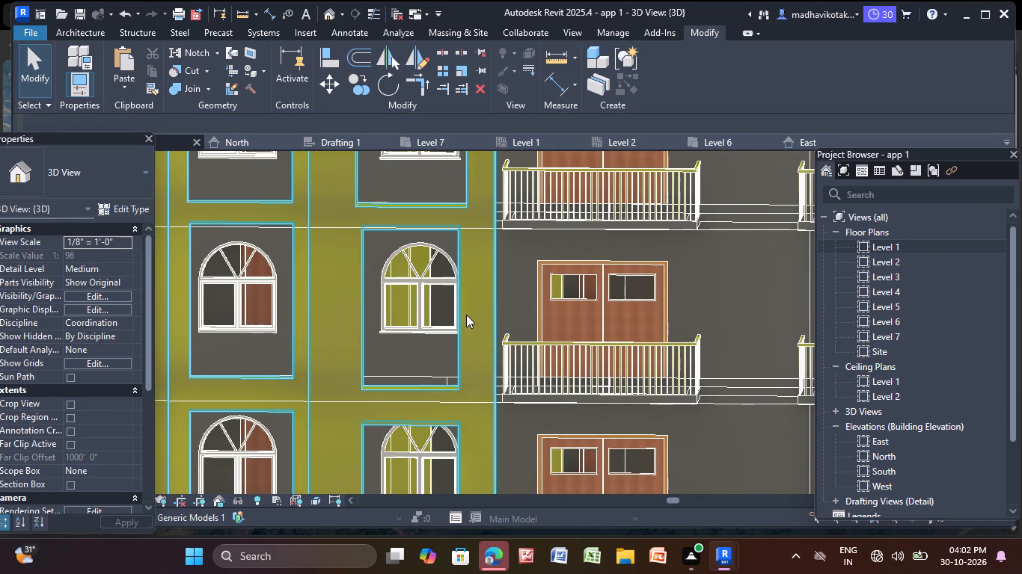
drag(456, 306, 464, 306)
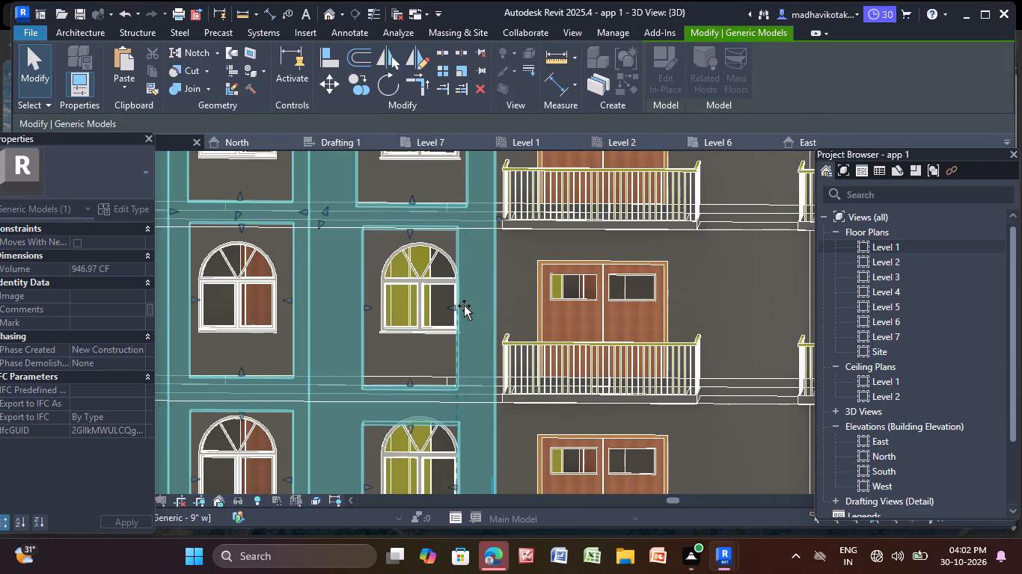
drag(464, 306, 468, 306)
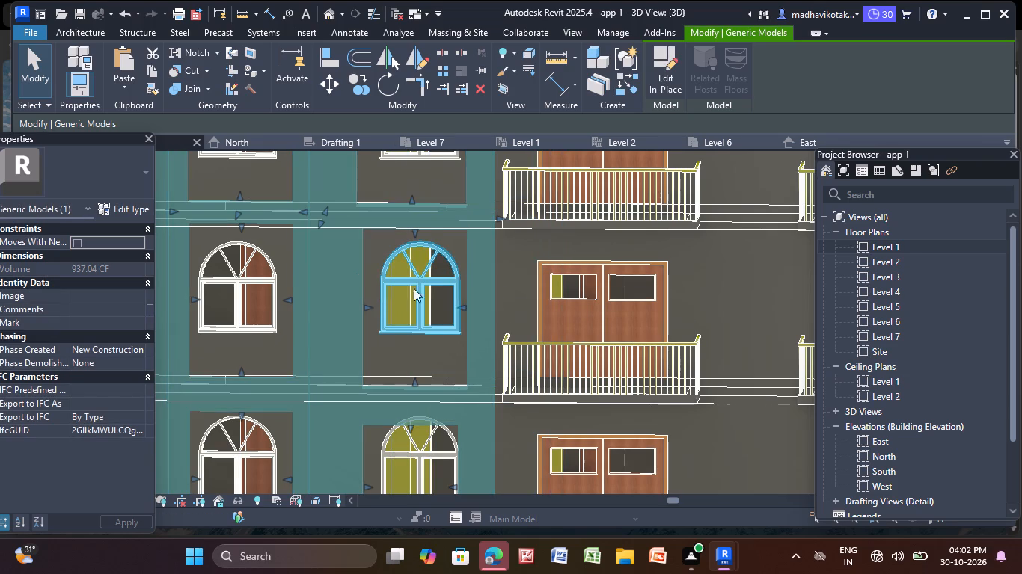
key(Escape)
Enlarge the second column's fifth void from the top by raising its top edge above the arch and moving its right edge past the frame.
scroll(425, 294, down, 3)
middle_drag(405, 321, 387, 212)
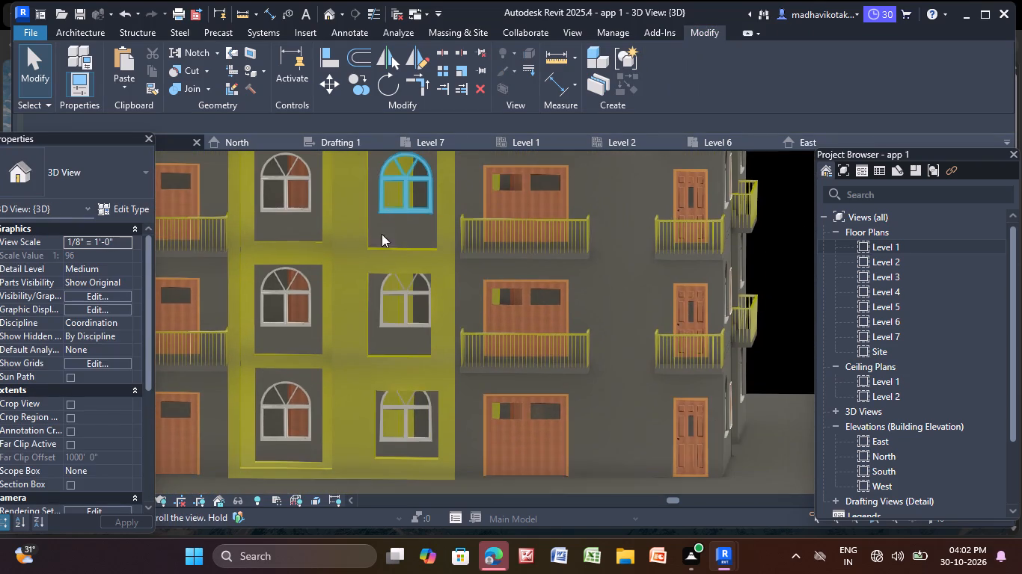
click(391, 259)
scroll(391, 259, up, 5)
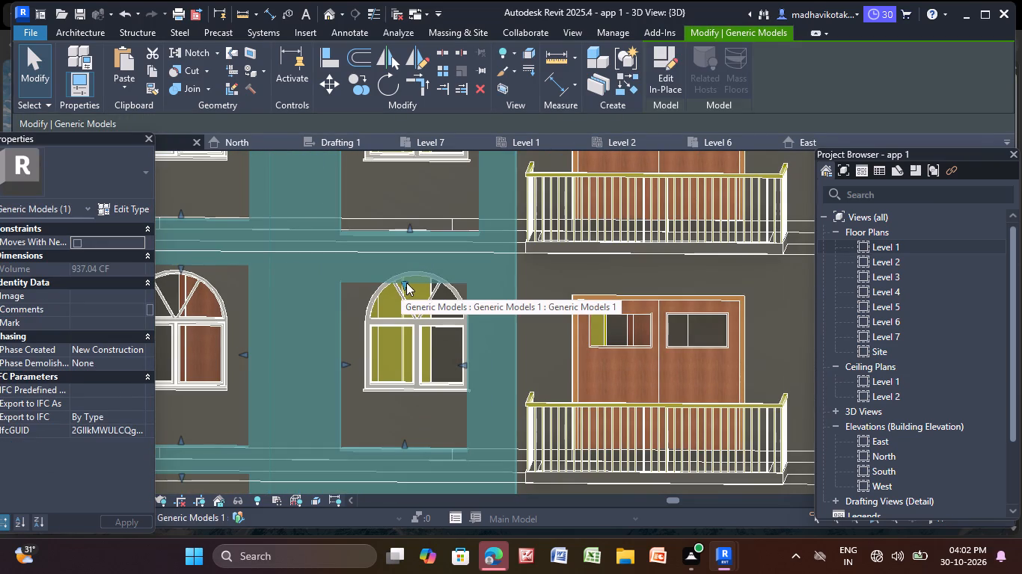
drag(406, 283, 425, 256)
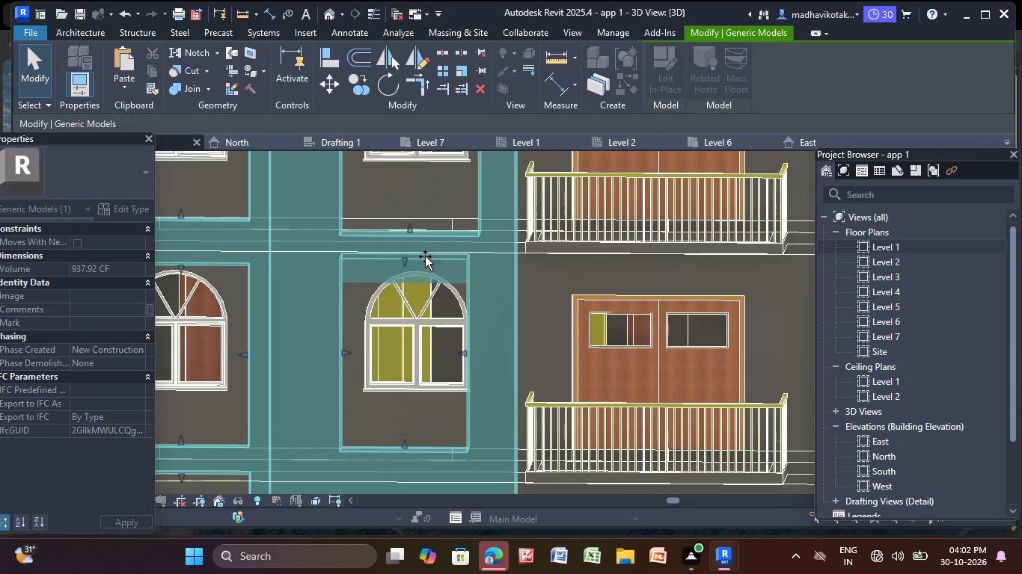
drag(425, 256, 426, 255)
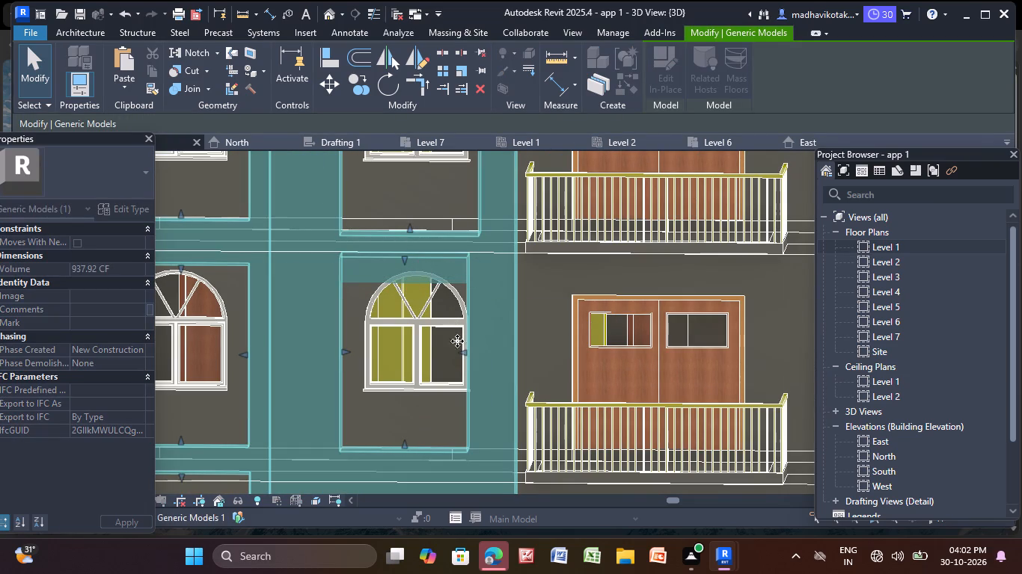
drag(465, 351, 477, 351)
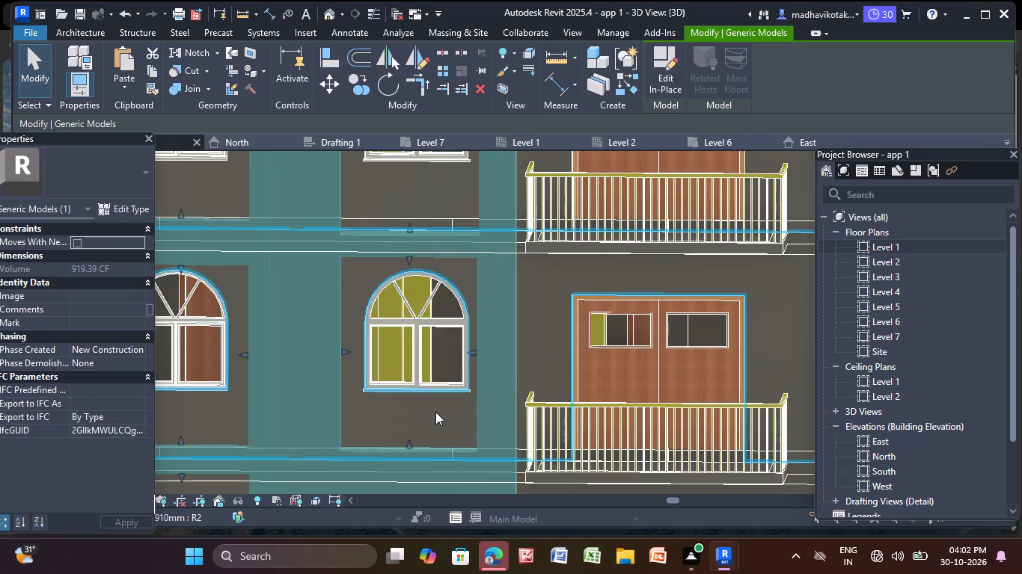
Raise the top edge of the second column's bottom void above the window's arch.
middle_drag(435, 412, 471, 259)
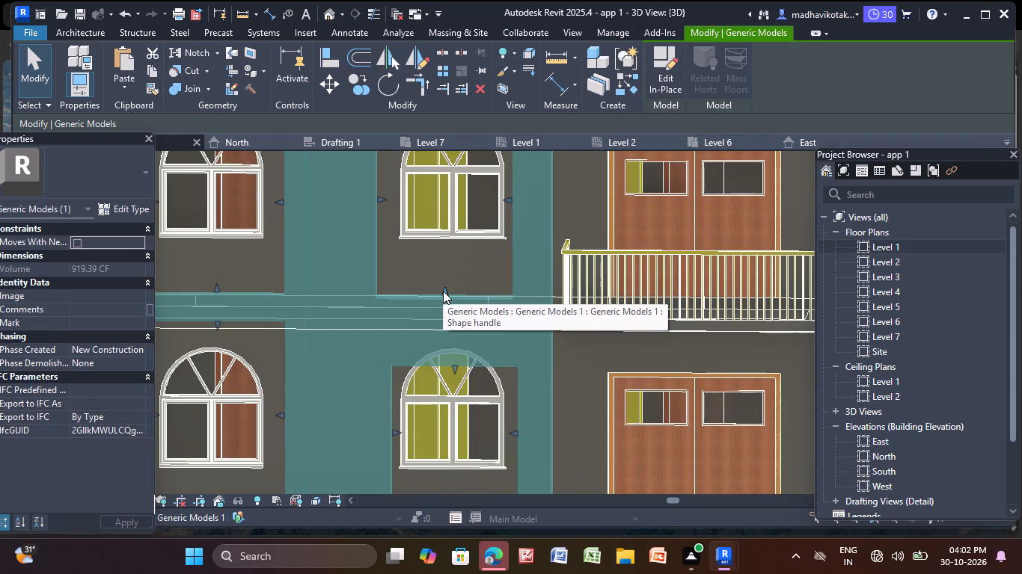
drag(455, 368, 464, 332)
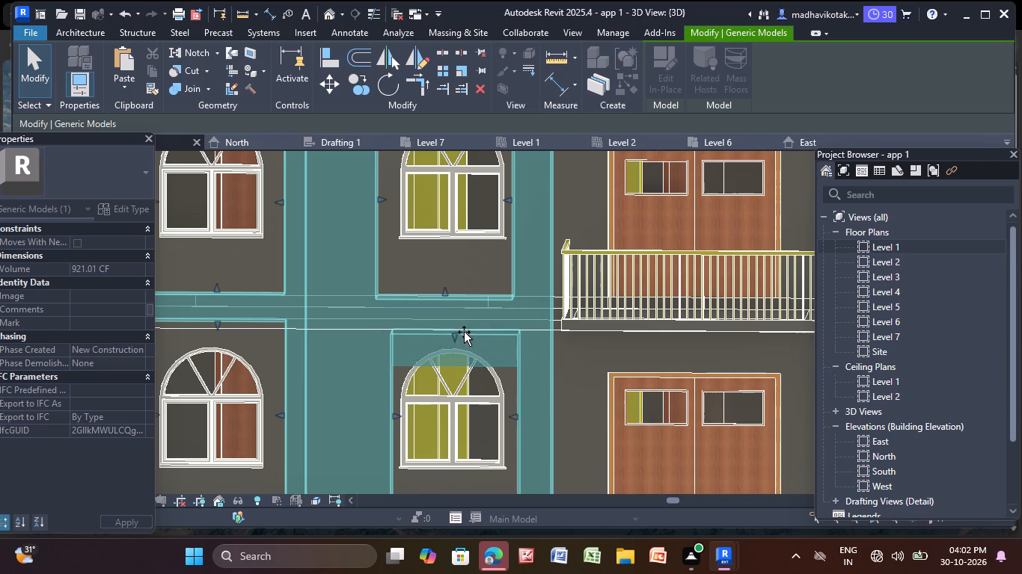
drag(464, 332, 465, 330)
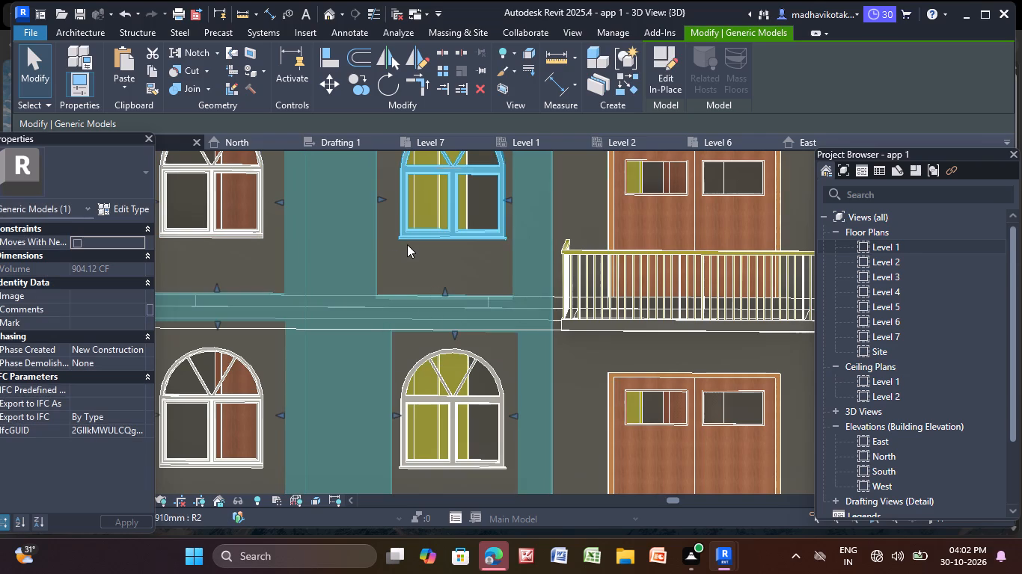
Lower the top edge of the first column's bottom void slightly to line up with the second column's bottom void.
click(216, 324)
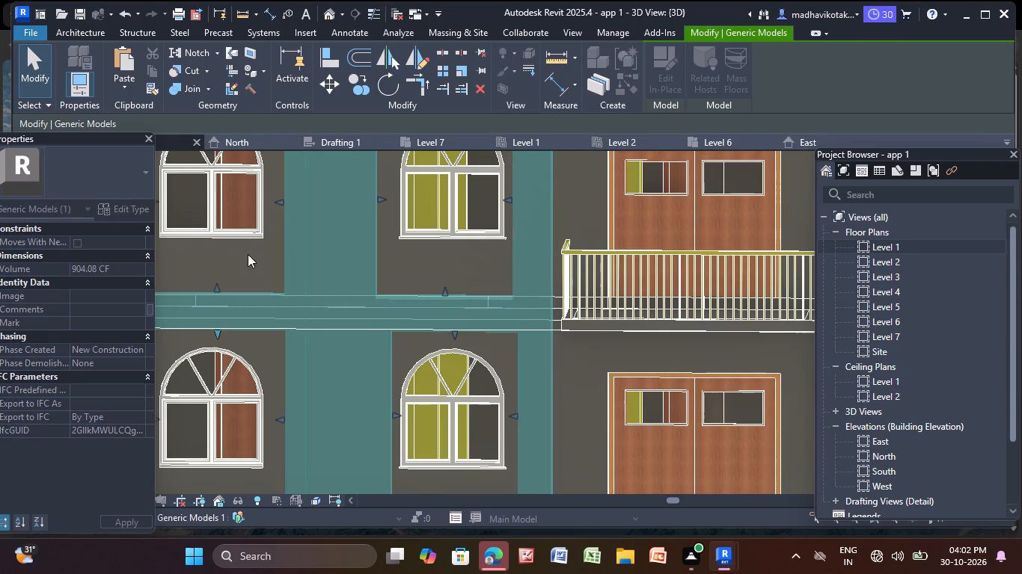
key(Escape)
Widen the second column's bottom void by moving its left edge outward into line with the void above.
scroll(383, 329, down, 3)
middle_drag(395, 345, 400, 287)
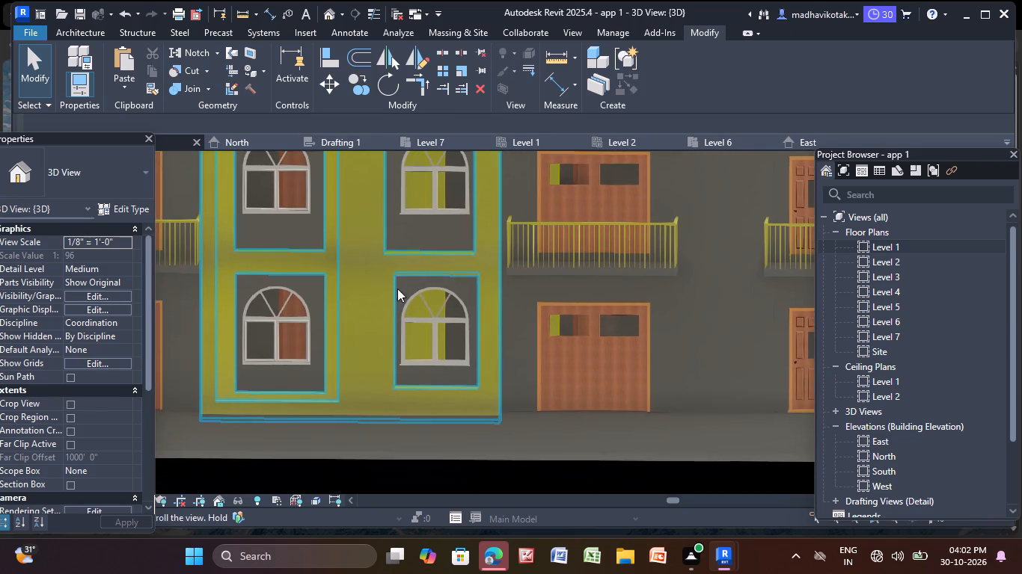
click(388, 297)
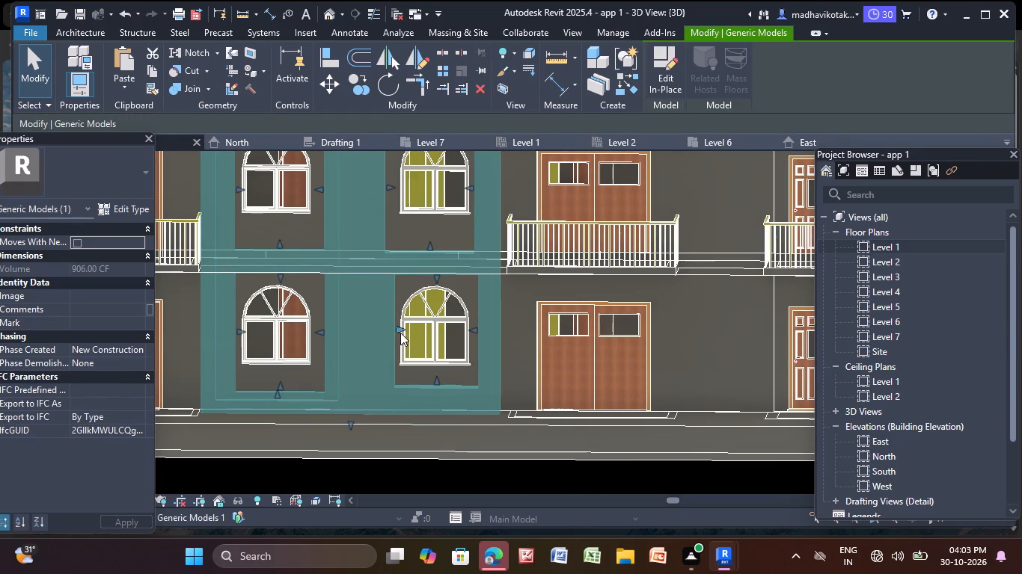
drag(399, 331, 387, 330)
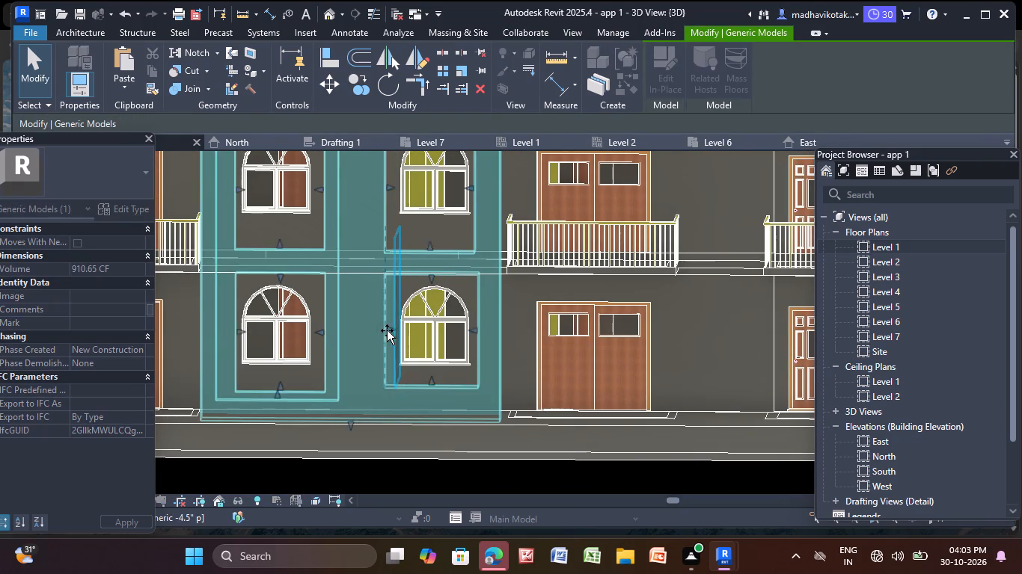
drag(387, 330, 388, 331)
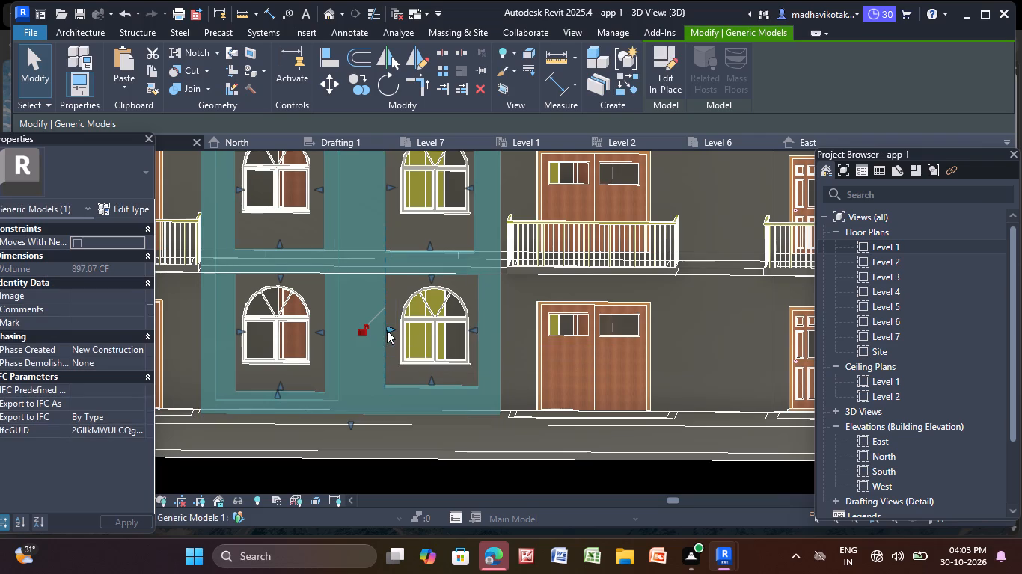
key(Escape)
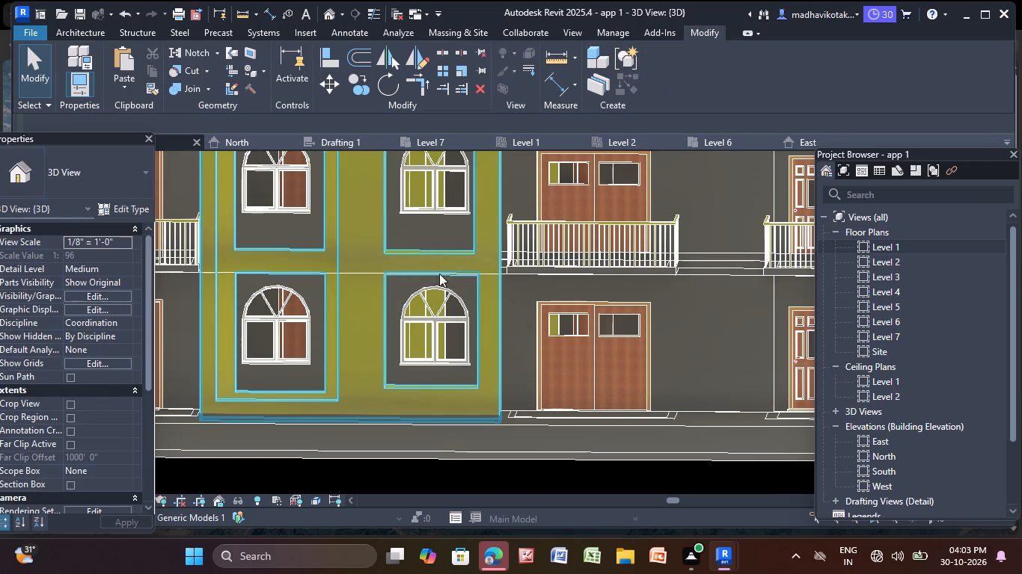
Open the yellow facade panel for in-place editing.
scroll(435, 280, down, 6)
middle_drag(458, 330, 524, 460)
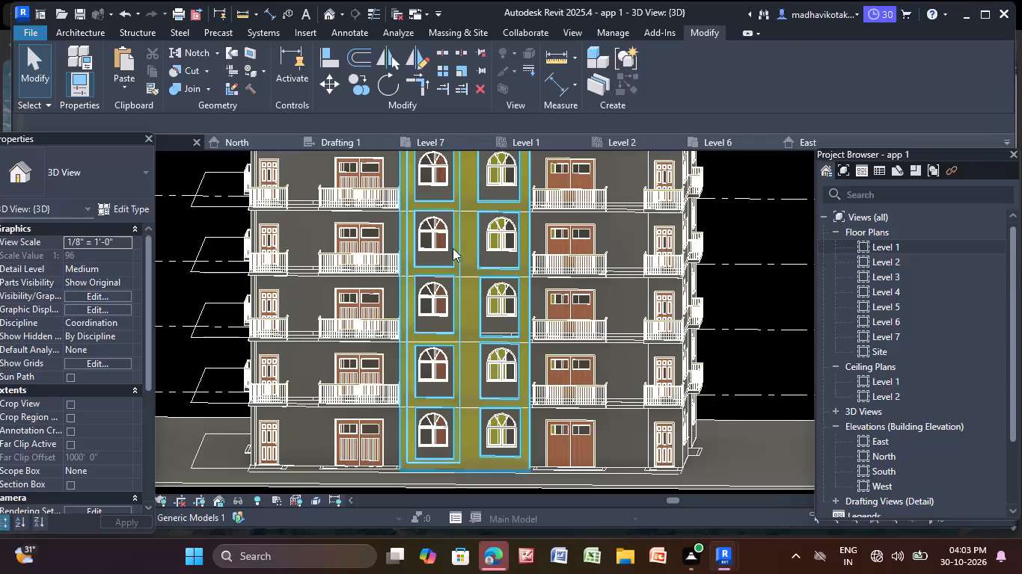
middle_drag(423, 226, 406, 283)
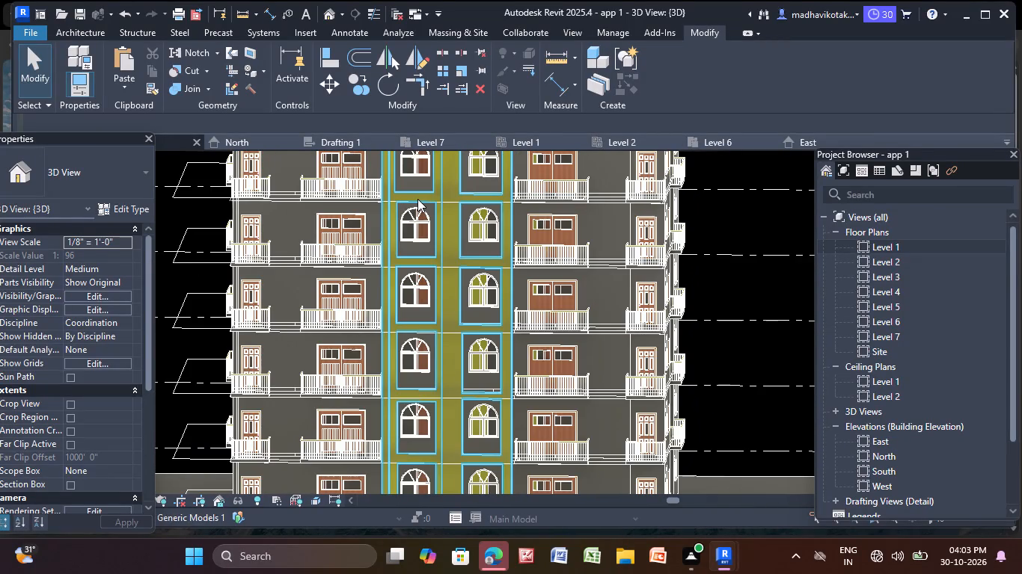
middle_drag(415, 197, 400, 273)
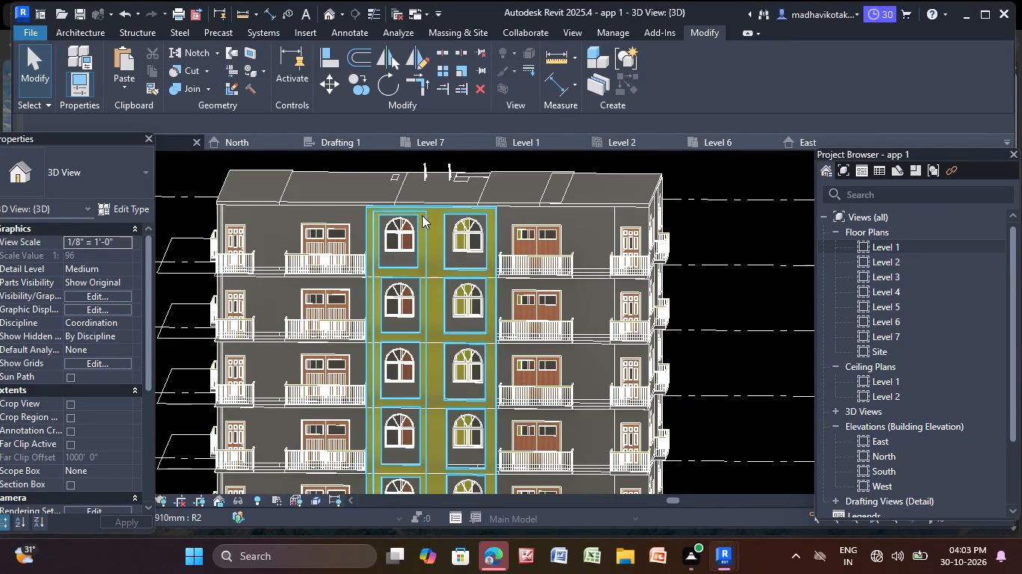
click(432, 245)
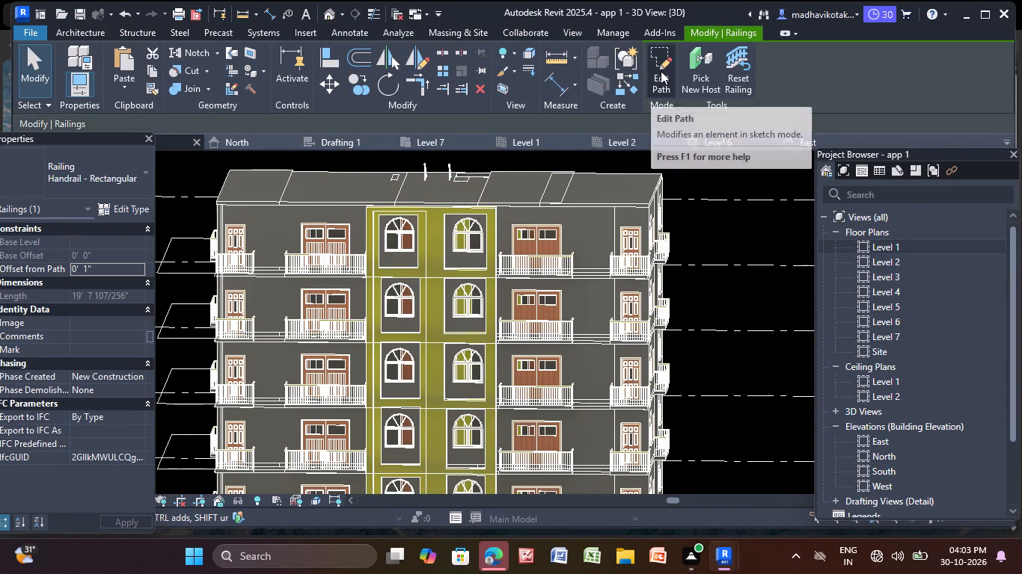
click(439, 234)
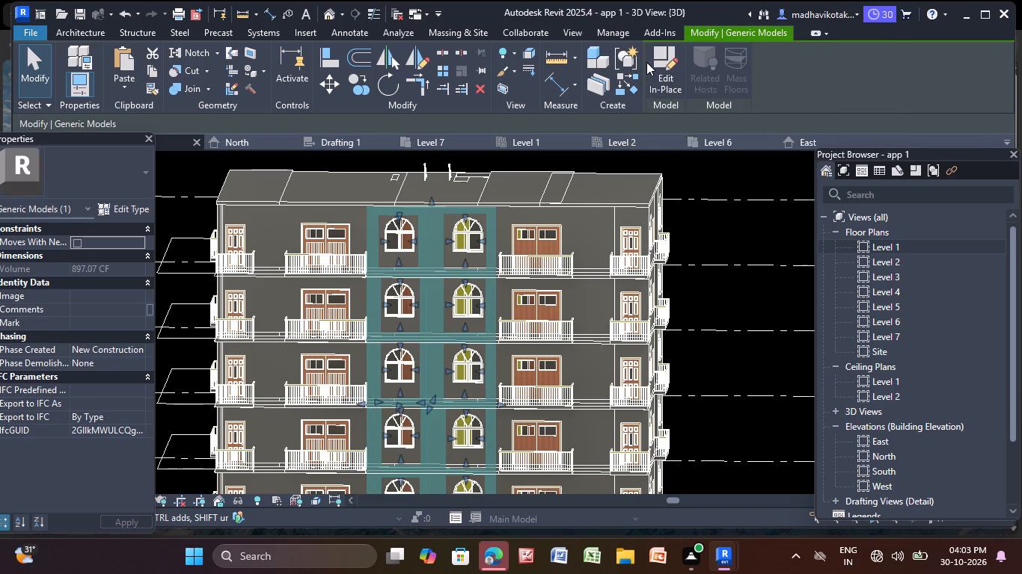
click(646, 62)
click(656, 62)
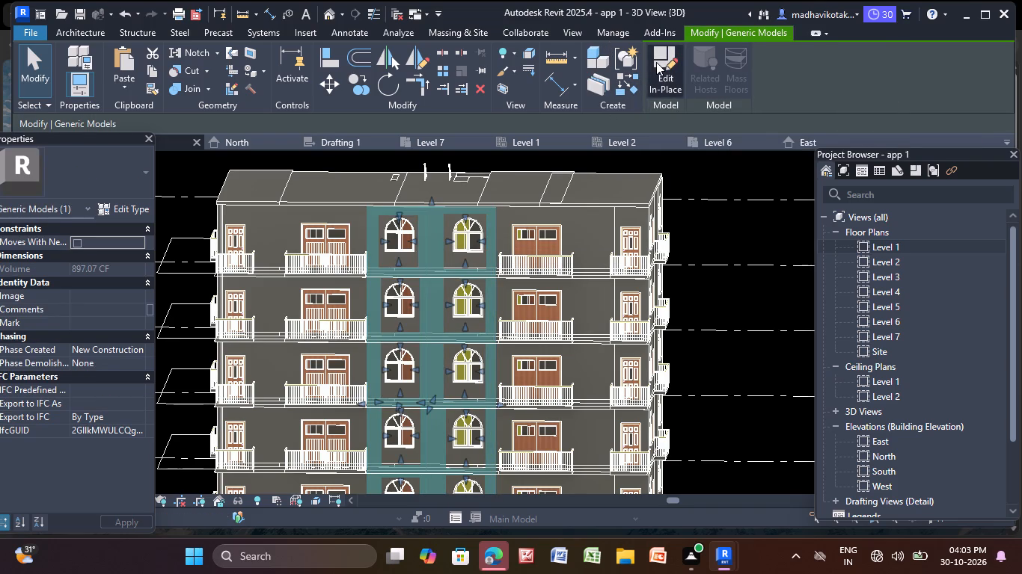
Start a void extrusion in the panel model and pick the yellow panel's front face as its work plane.
click(65, 35)
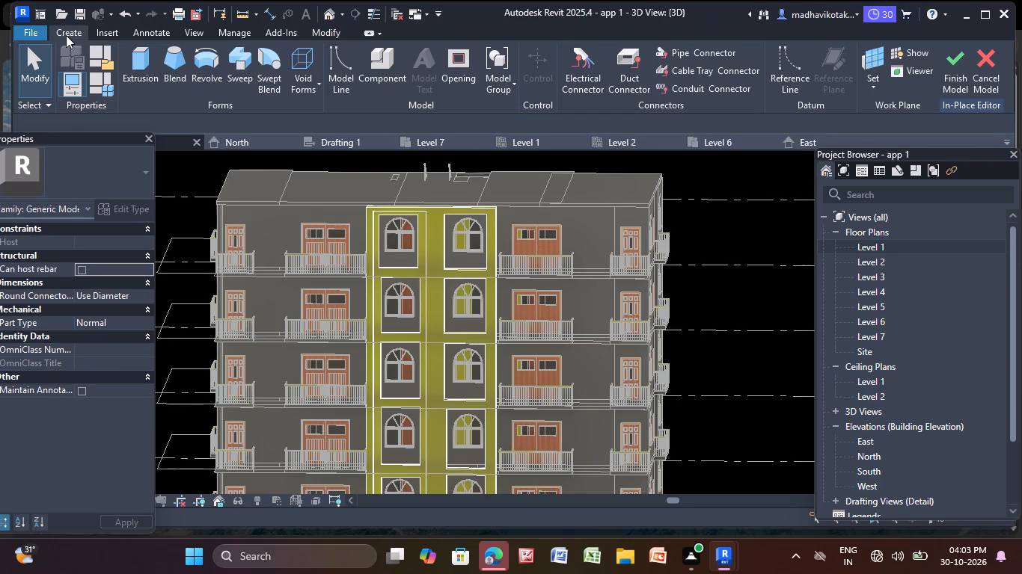
click(298, 55)
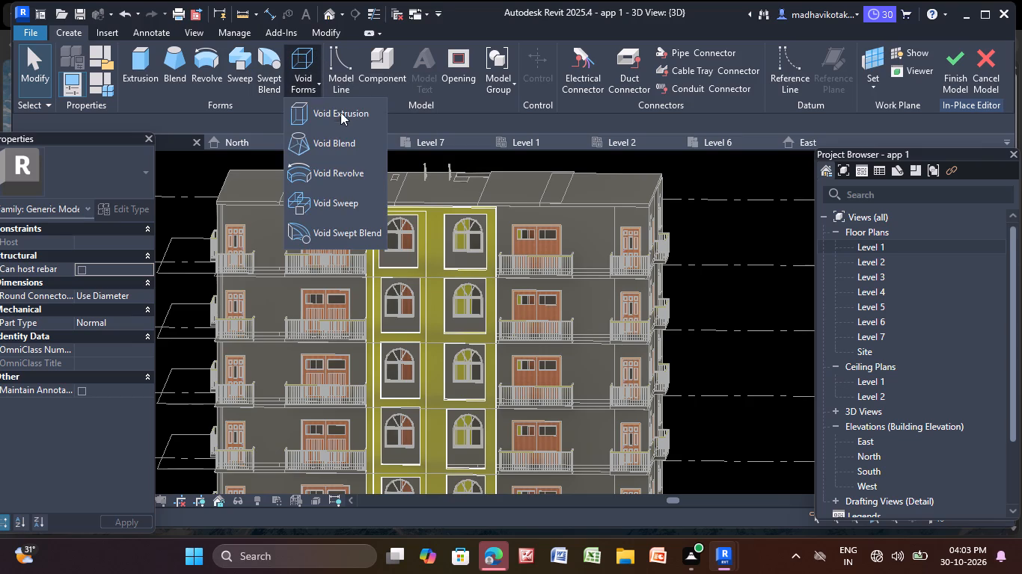
click(340, 119)
click(698, 87)
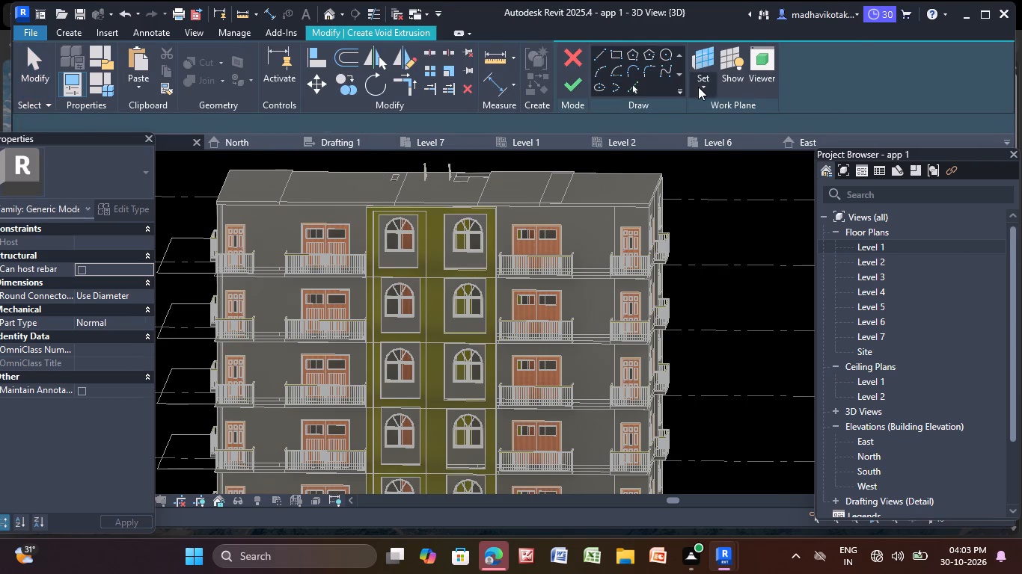
click(726, 111)
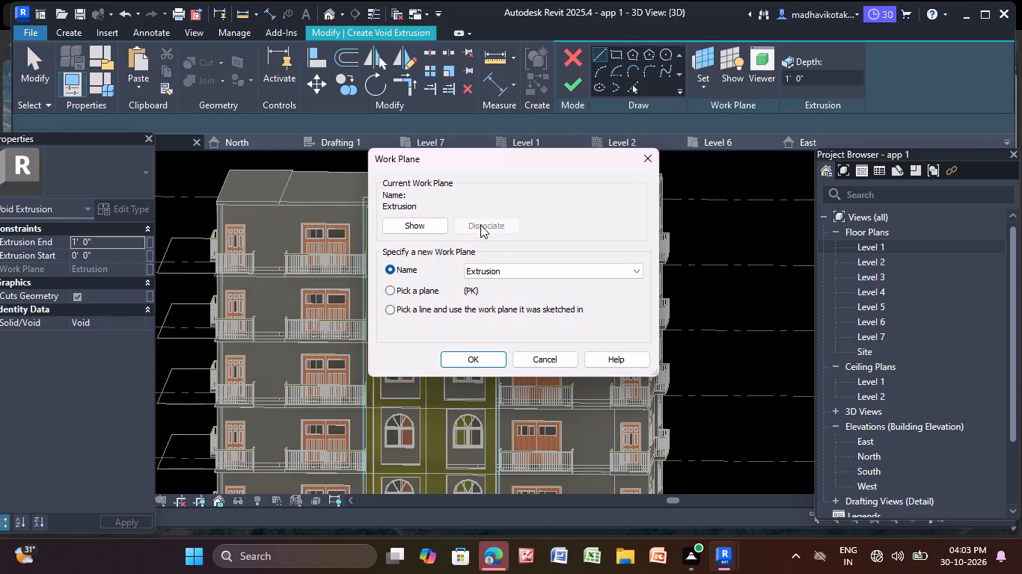
click(478, 354)
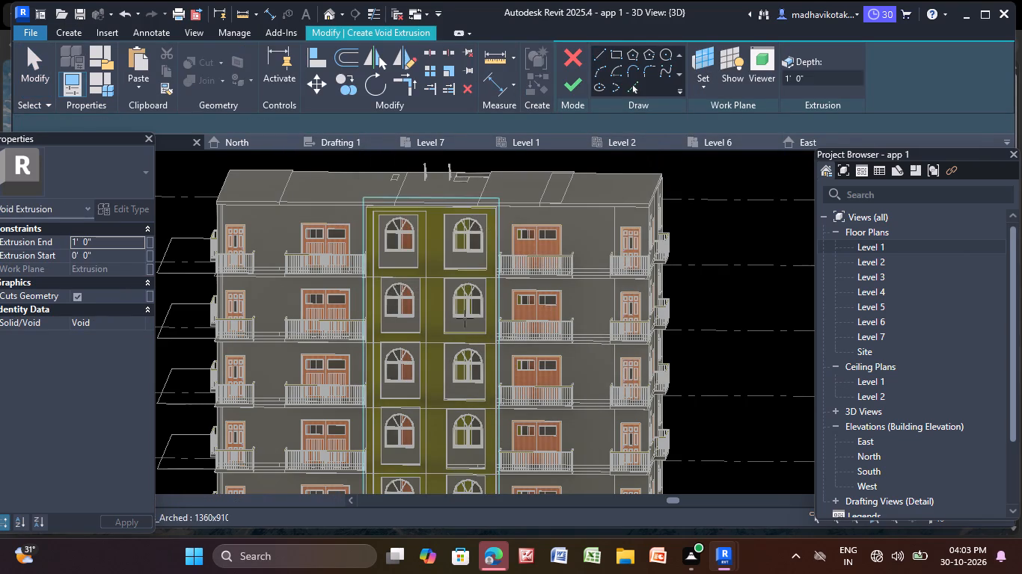
scroll(676, 67, up, 1)
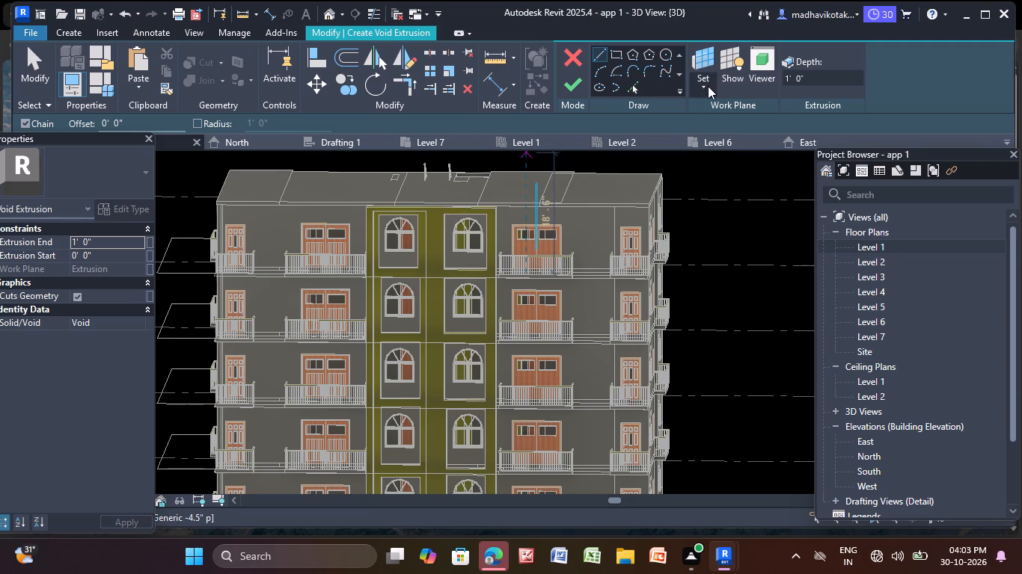
click(706, 86)
click(723, 137)
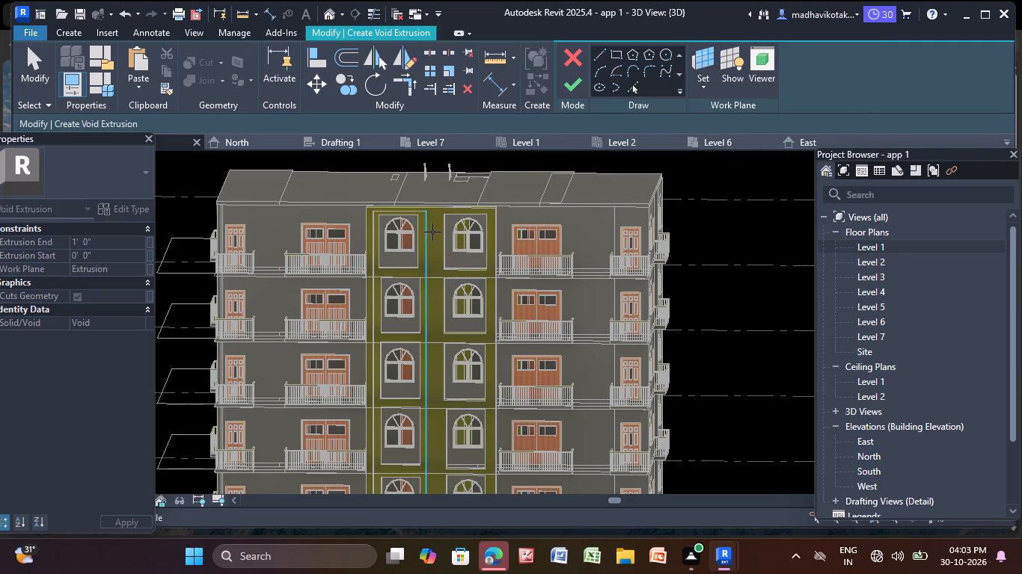
click(434, 222)
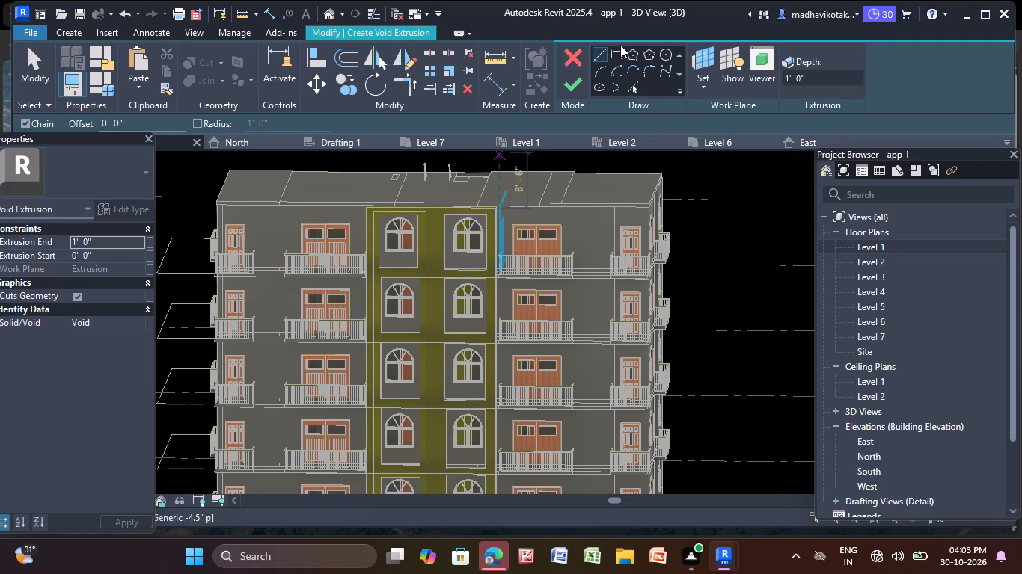
Sketch one tall rectangle enclosing all the second column's windows, just inside the panel's edges, and finish it as a 1' 0" void extrusion.
click(615, 53)
scroll(428, 222, up, 9)
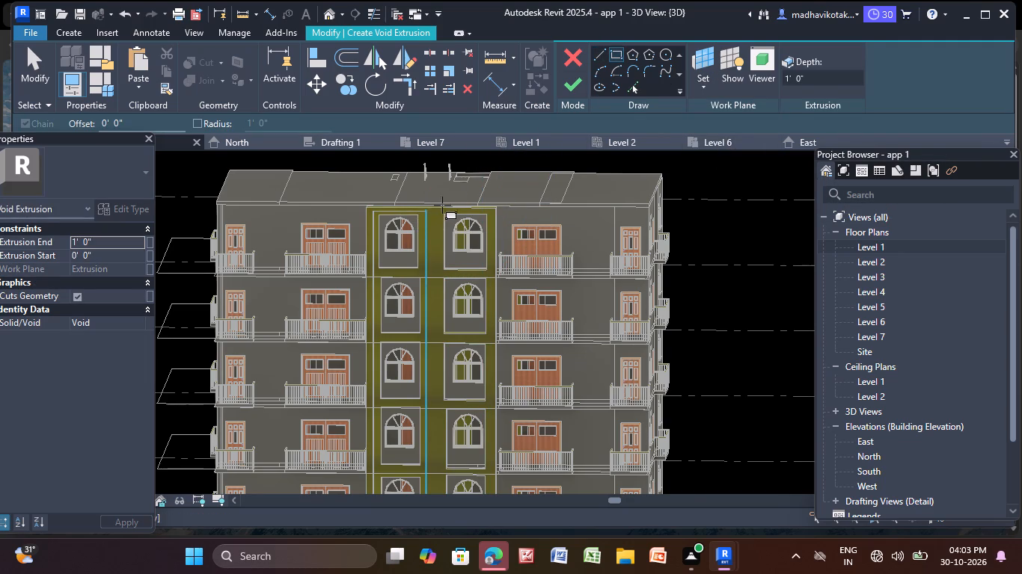
scroll(442, 205, up, 5)
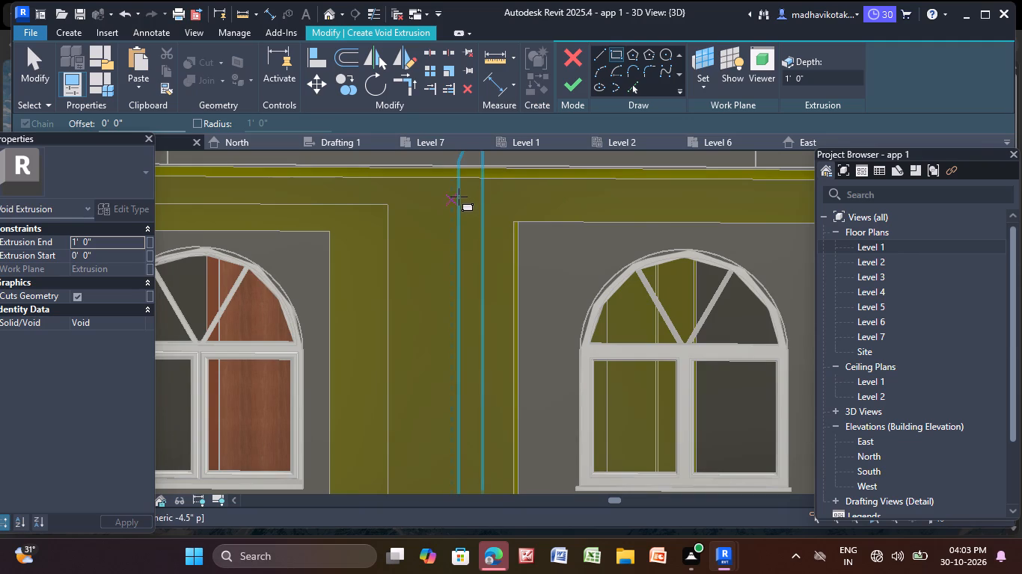
click(459, 197)
scroll(673, 365, down, 6)
middle_drag(681, 381, 451, 245)
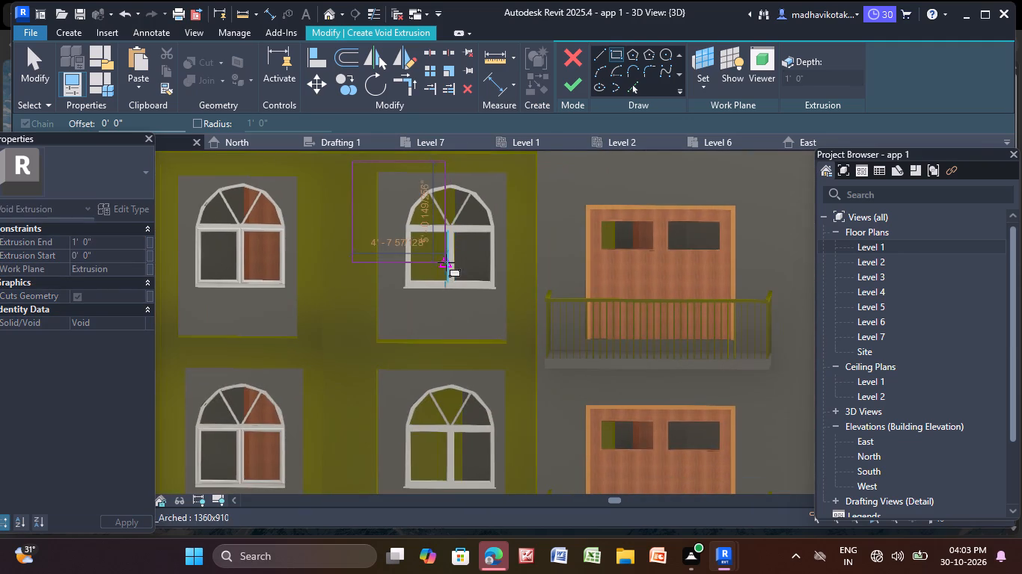
scroll(525, 436, down, 2)
middle_drag(524, 441, 419, 110)
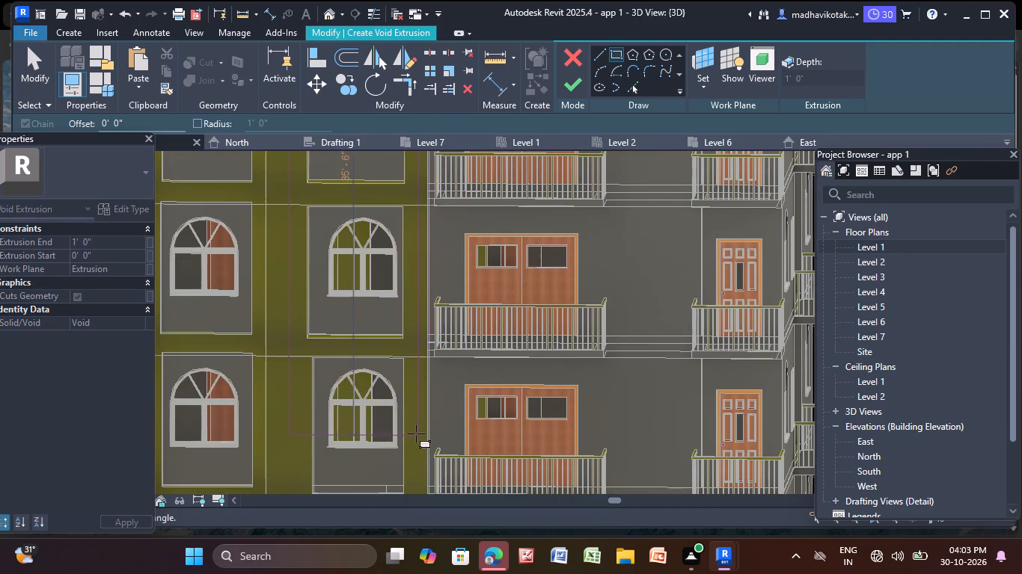
scroll(413, 439, down, 3)
middle_drag(413, 441, 331, 163)
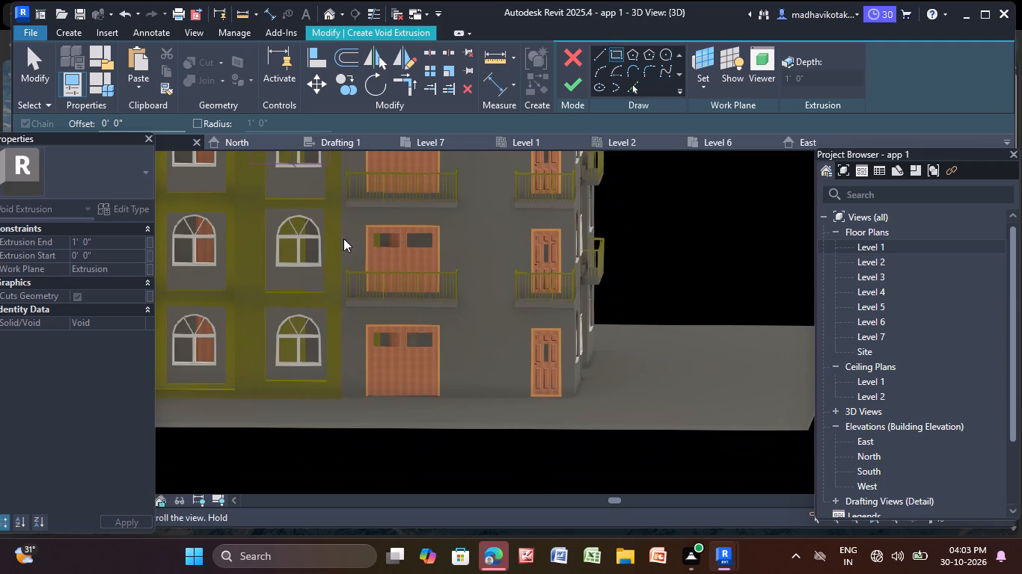
click(333, 386)
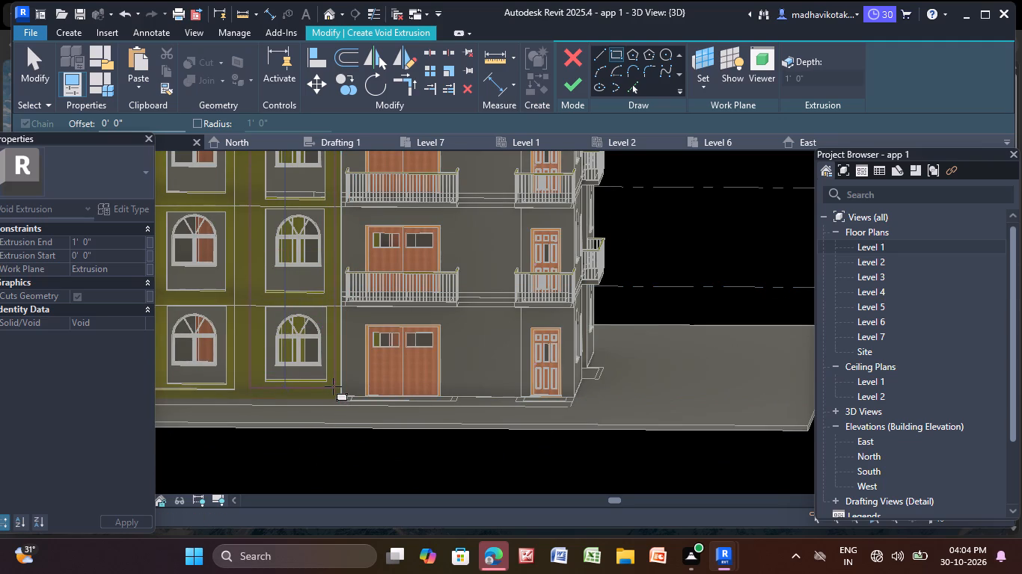
click(579, 88)
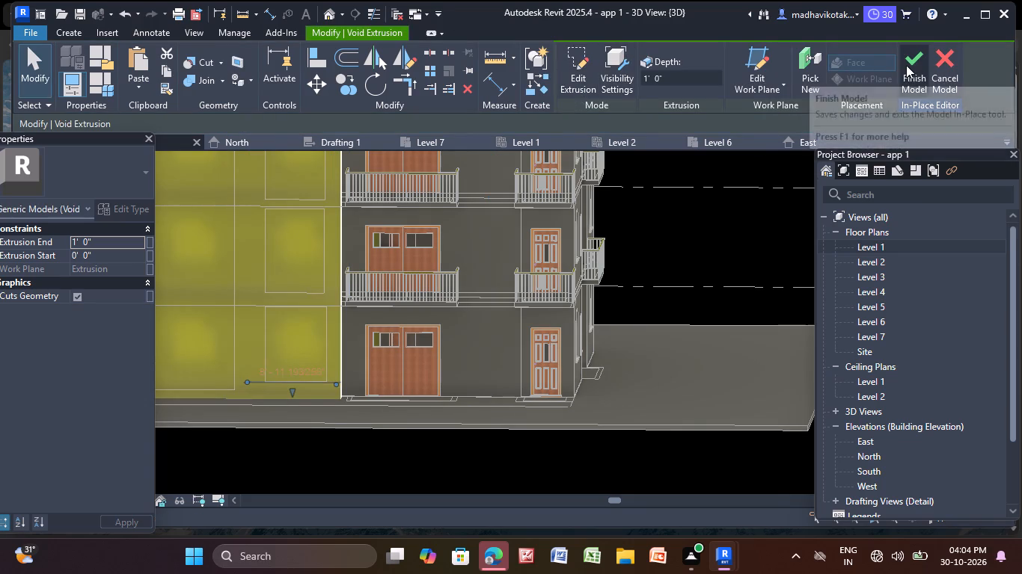
Finish the yellow facade panel's in-place model, saving the new void.
click(908, 63)
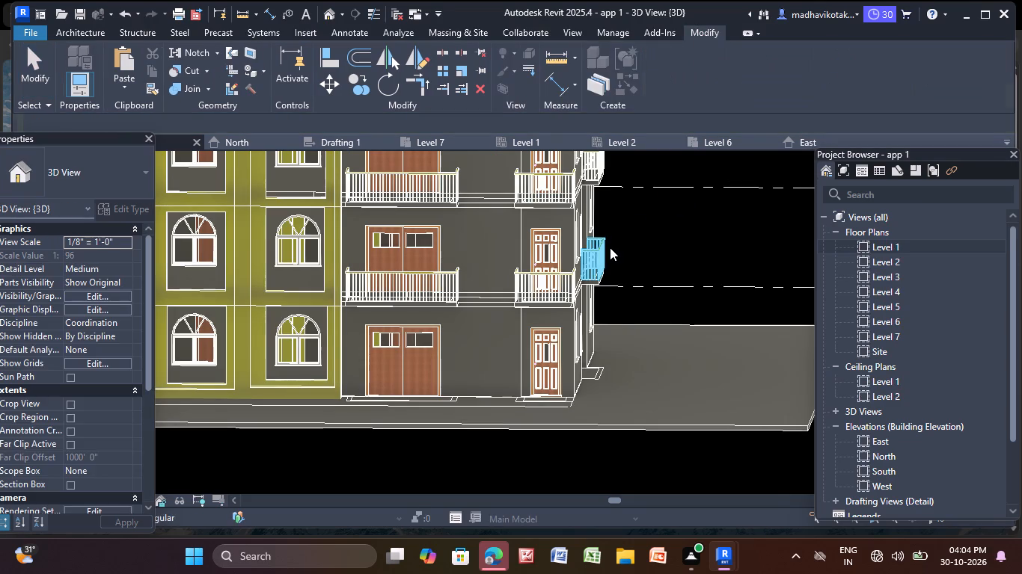
Widen the yellow facade panel by stretching its outer side edge beside the second window column to the adjacent balcony slabs.
scroll(290, 256, down, 5)
middle_drag(279, 268, 294, 397)
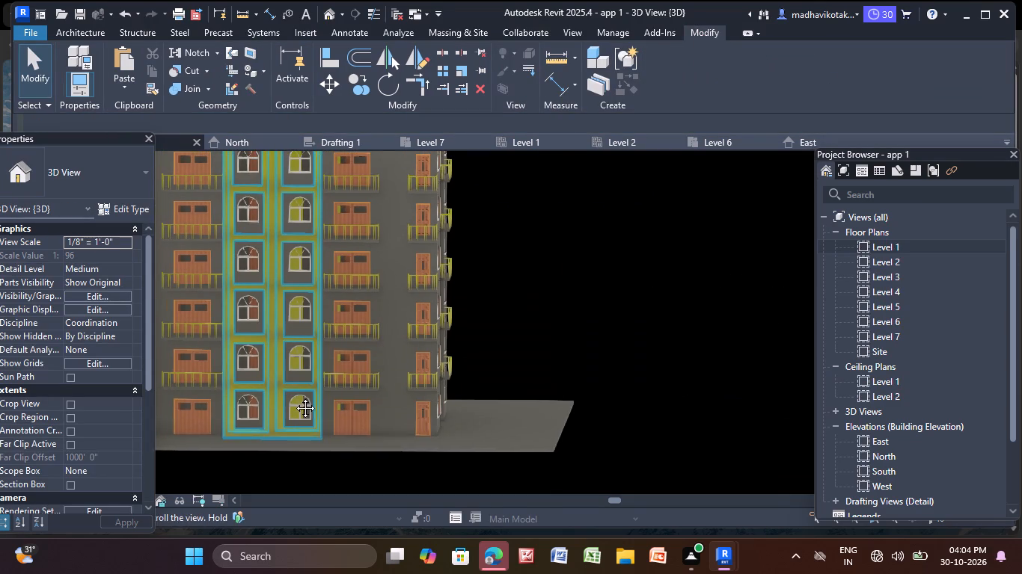
middle_drag(294, 397, 296, 405)
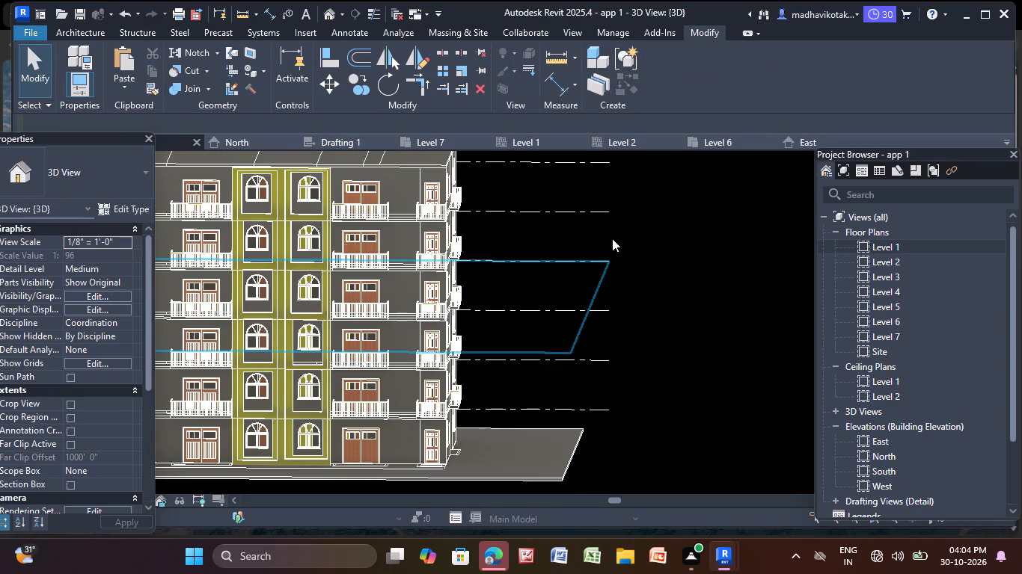
scroll(319, 244, up, 4)
scroll(329, 227, down, 5)
middle_drag(329, 227, 417, 250)
scroll(397, 256, up, 5)
middle_click(413, 254)
scroll(458, 274, up, 2)
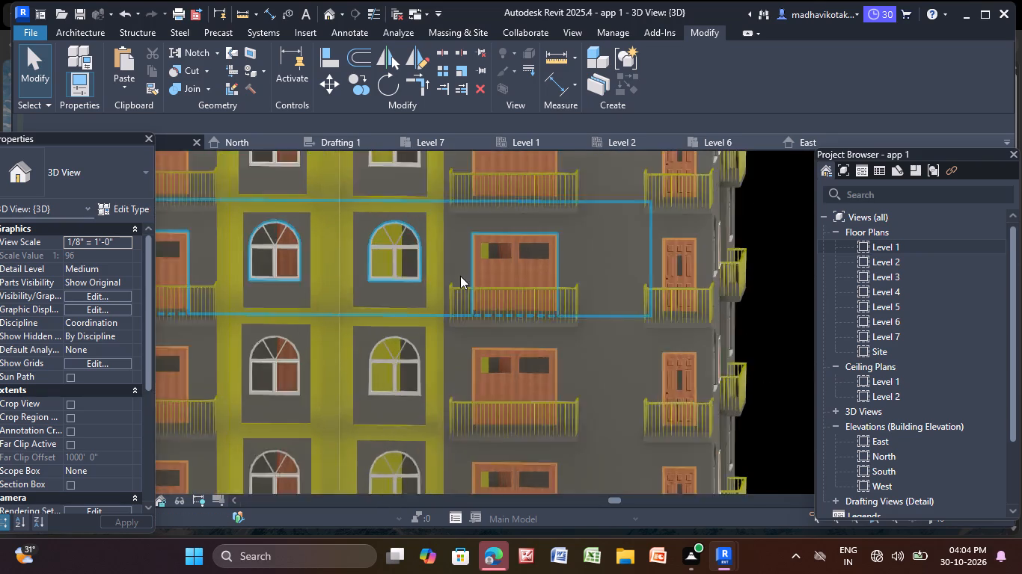
scroll(460, 276, up, 6)
click(438, 278)
scroll(482, 435, down, 2)
middle_drag(468, 428, 417, 262)
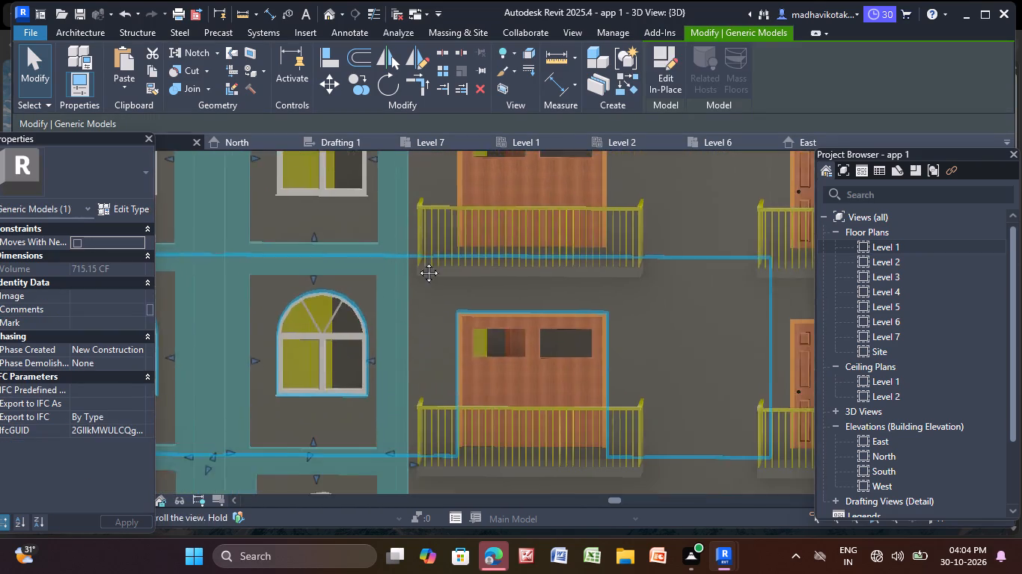
middle_drag(417, 262, 364, 75)
scroll(357, 255, up, 7)
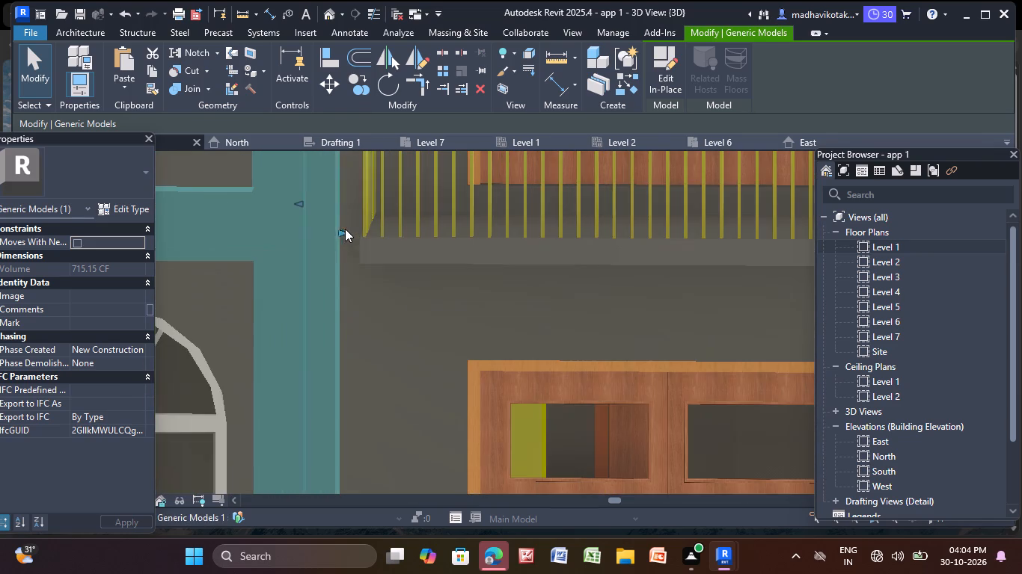
drag(342, 231, 355, 232)
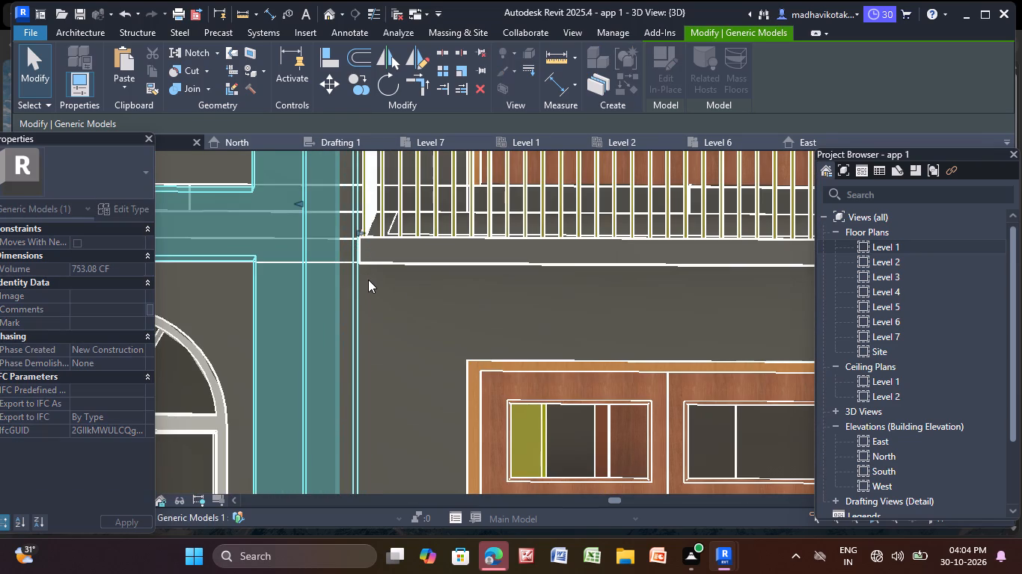
scroll(364, 286, down, 10)
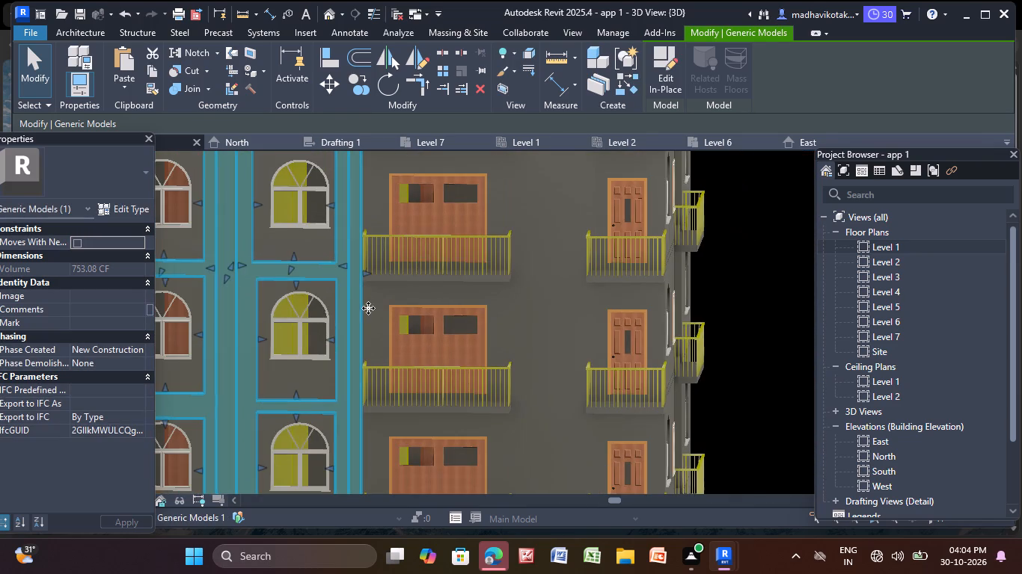
middle_drag(368, 311, 397, 377)
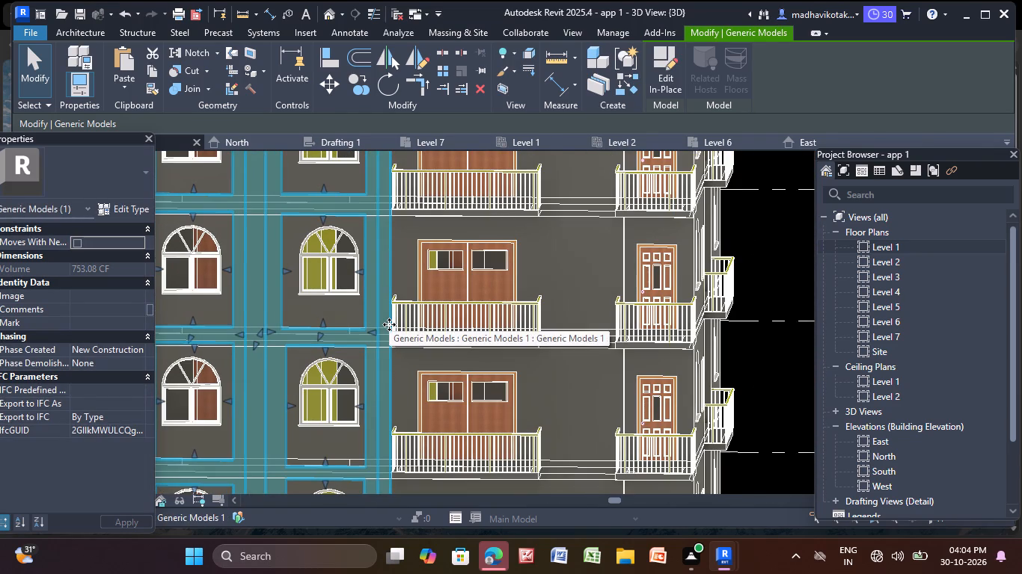
key(Escape)
key(Escape)
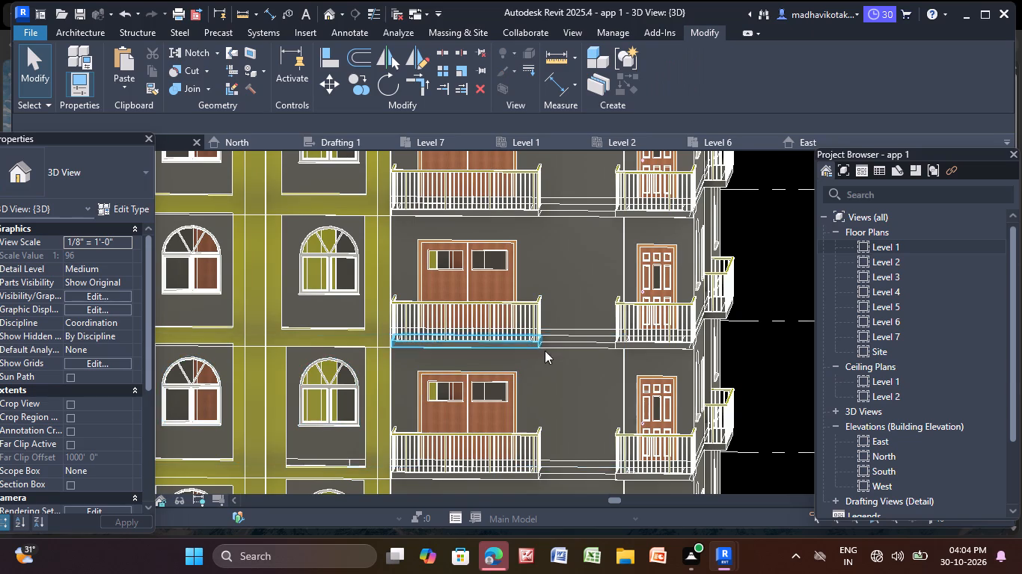
Stretch the yellow facade panel's top edge upward to cover the roof slab's front edge.
scroll(432, 324, down, 3)
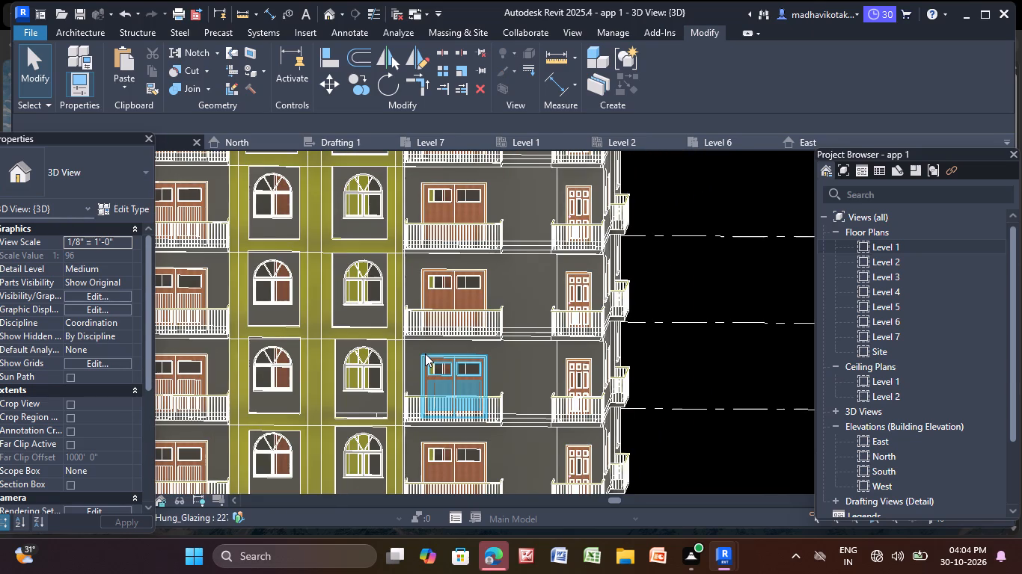
scroll(425, 354, down, 4)
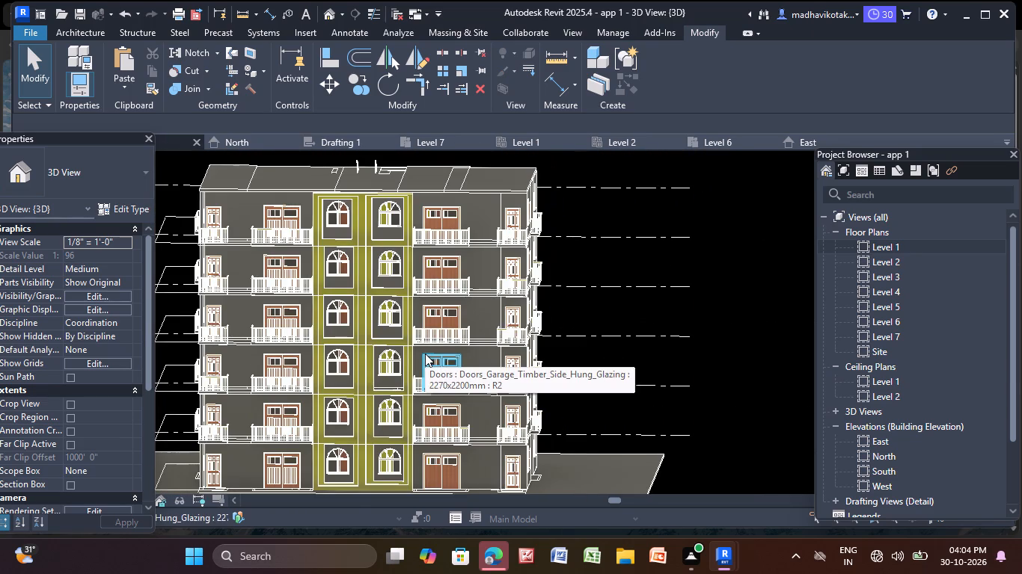
middle_drag(385, 217, 356, 300)
scroll(355, 289, up, 7)
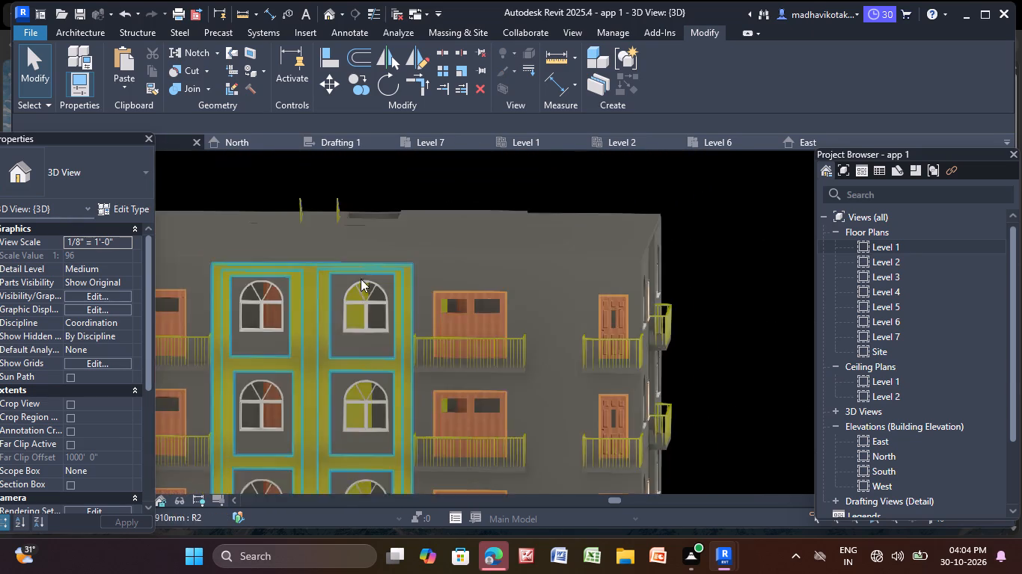
scroll(361, 279, up, 3)
middle_drag(358, 265, 597, 288)
scroll(587, 292, down, 4)
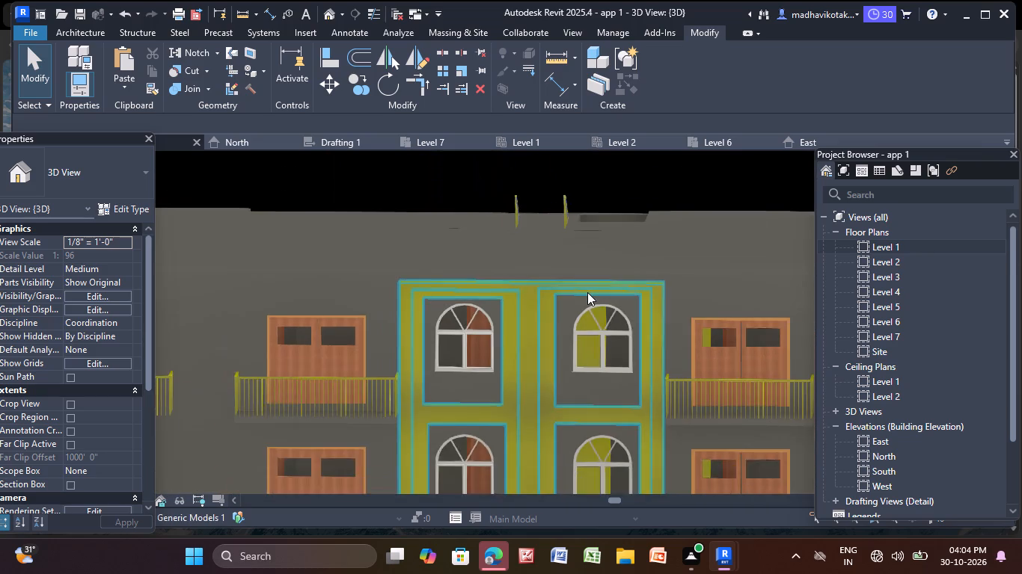
middle_drag(580, 294, 495, 315)
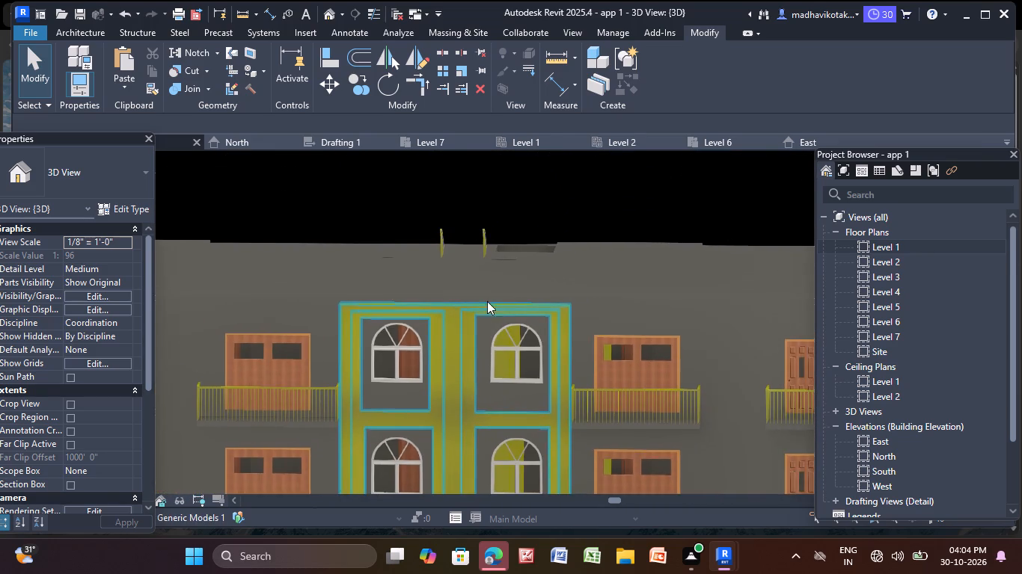
scroll(487, 301, up, 5)
click(430, 309)
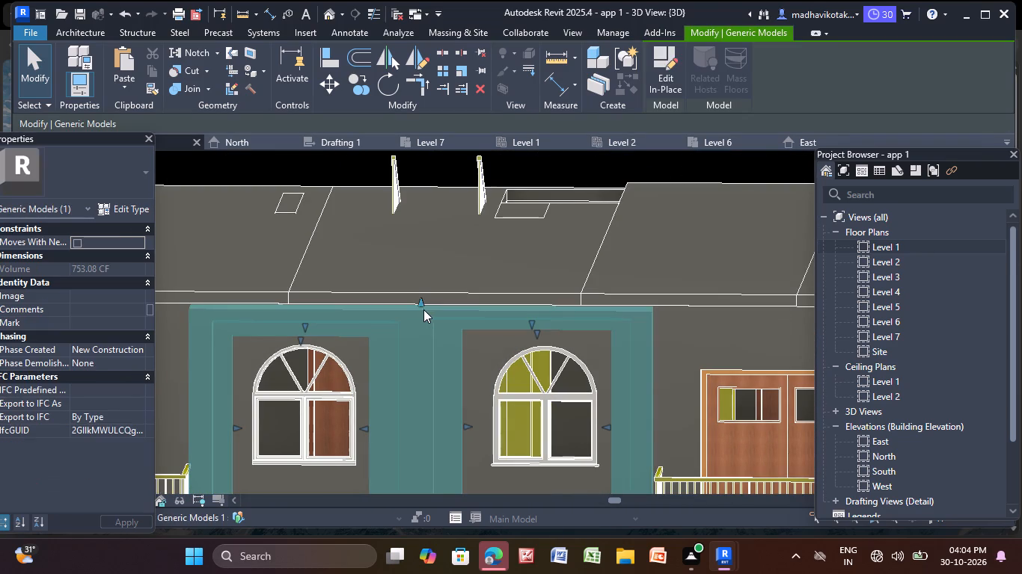
drag(418, 301, 413, 288)
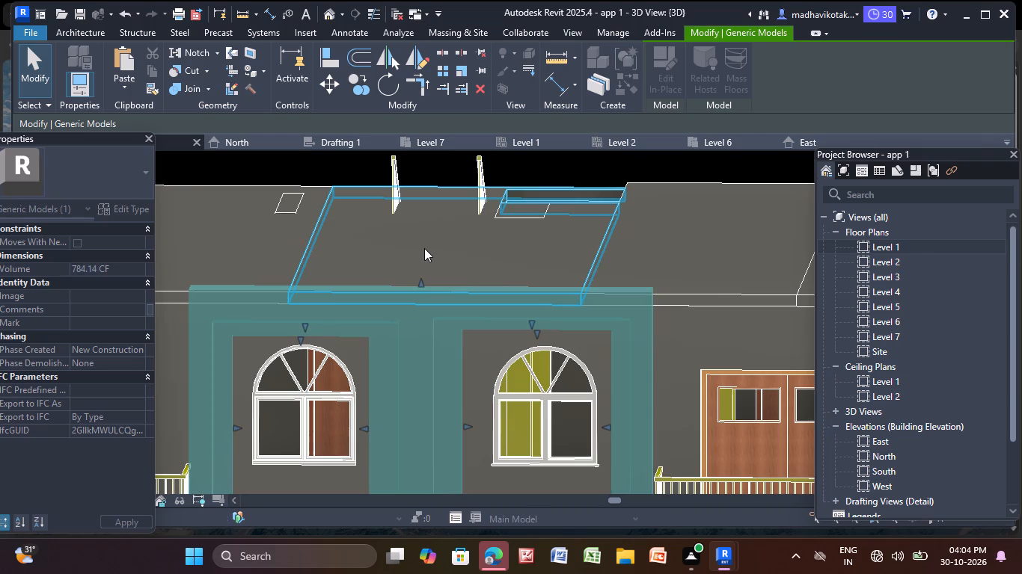
click(424, 248)
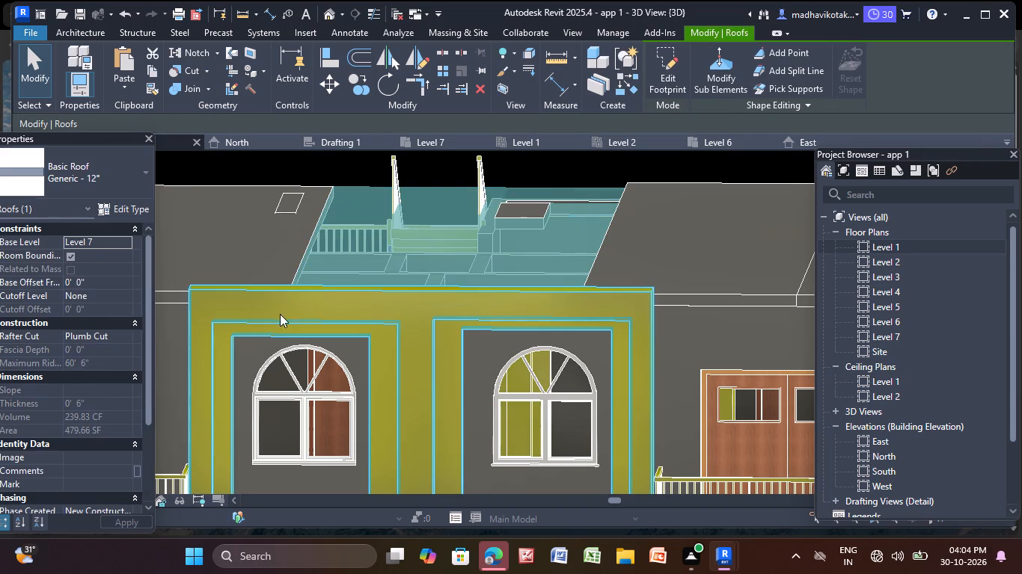
key(Escape)
Raise the top edge of the second column's tall rectangular void slightly above its top window opening.
scroll(375, 318, down, 4)
middle_drag(375, 318, 369, 261)
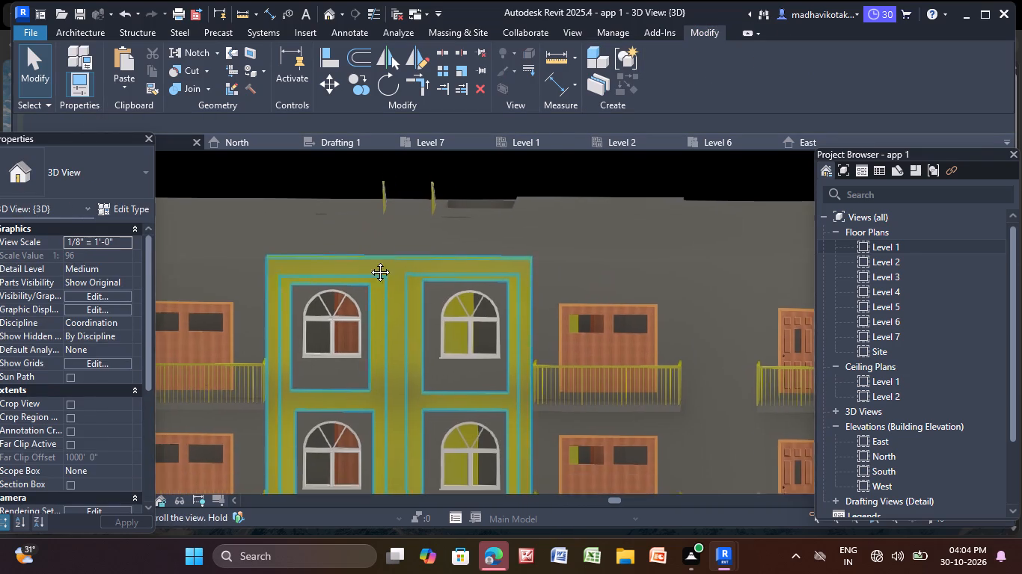
middle_drag(369, 261, 369, 250)
scroll(475, 246, up, 4)
click(464, 253)
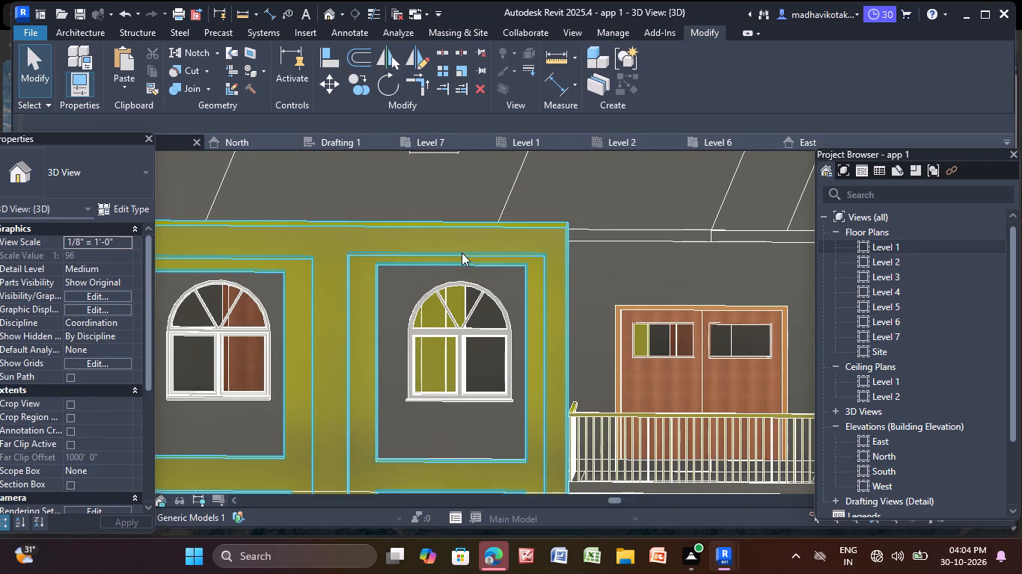
click(447, 256)
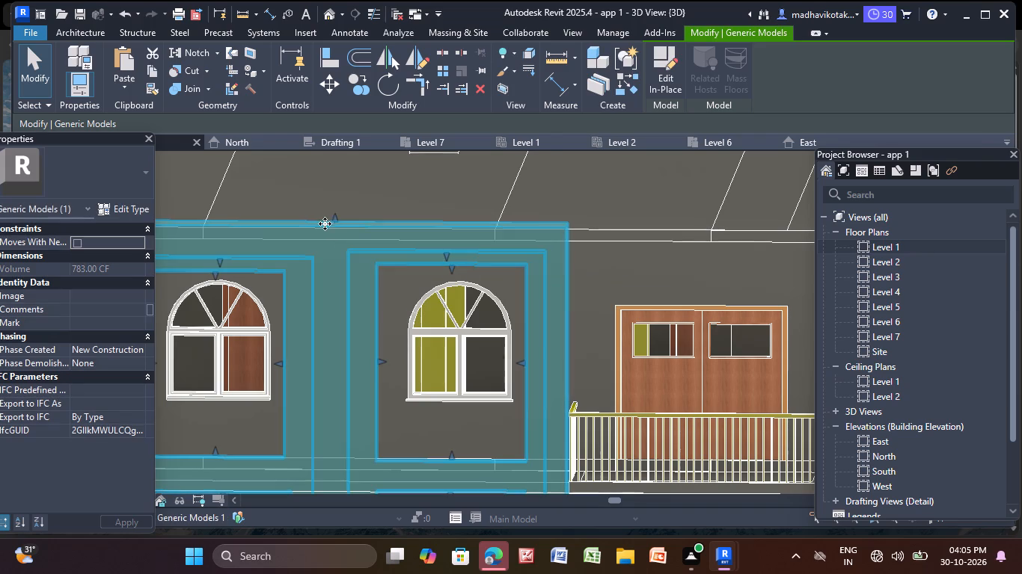
key(Escape)
Examine the yellow panel's two window columns along the facade's height and from slightly different angles.
scroll(453, 261, down, 5)
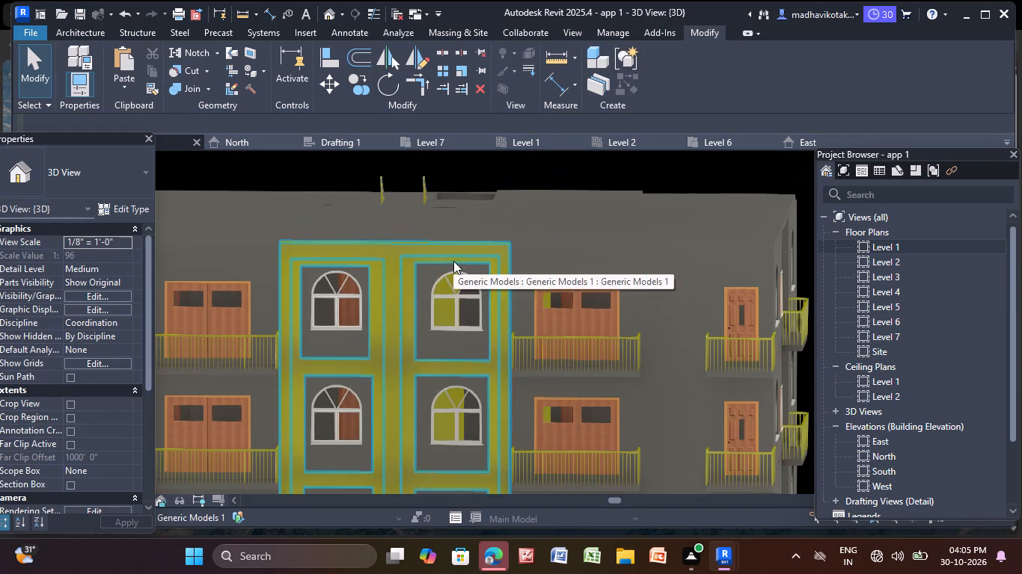
middle_drag(456, 383, 451, 212)
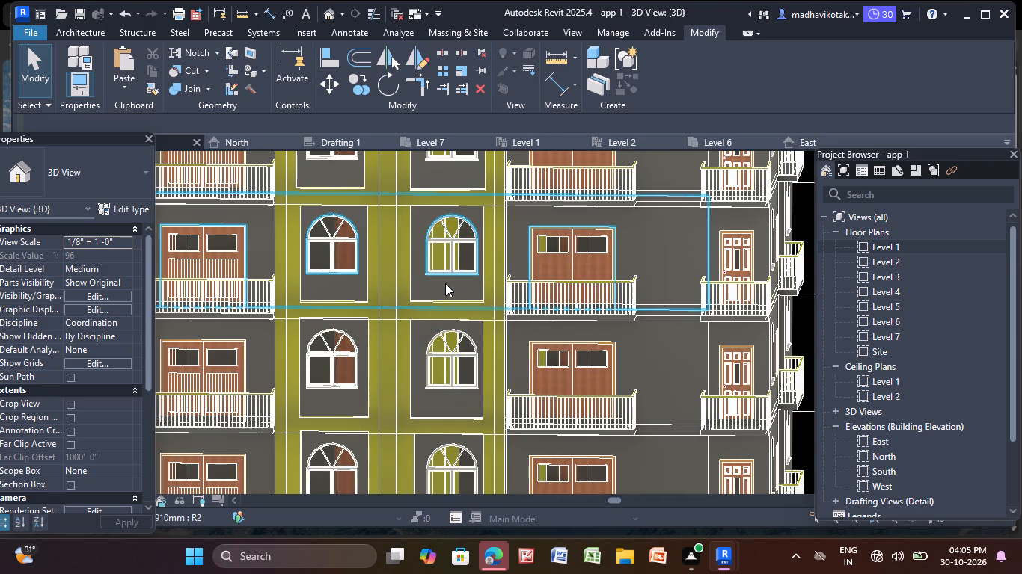
shift+middle_drag(438, 288, 436, 304)
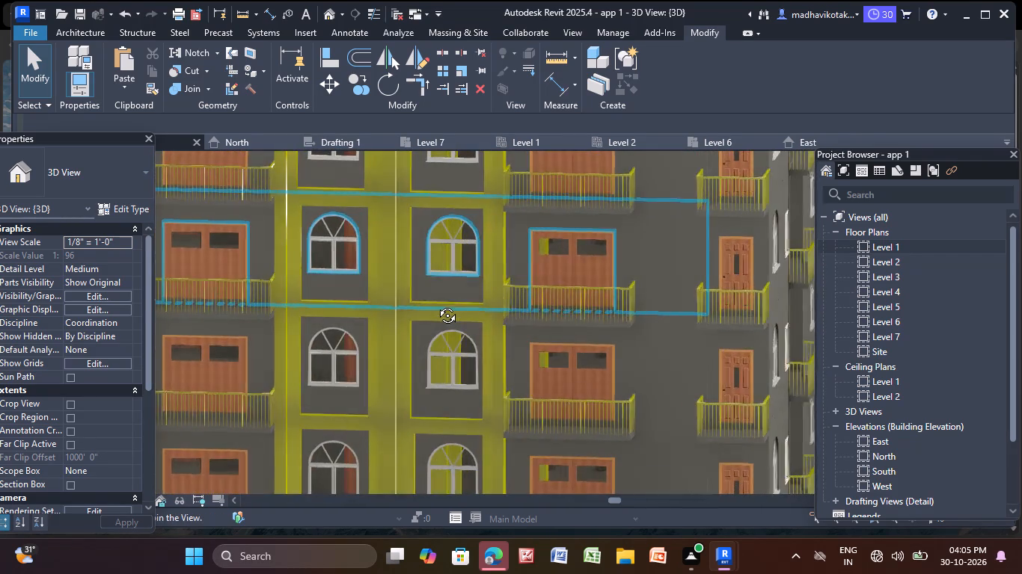
shift+middle_drag(436, 304, 435, 278)
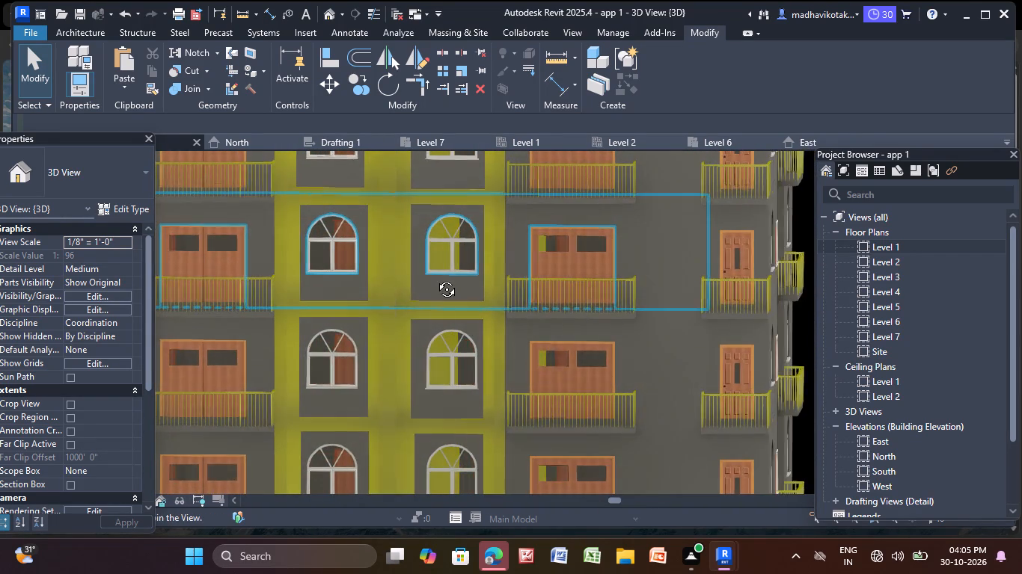
shift+middle_drag(435, 278, 452, 273)
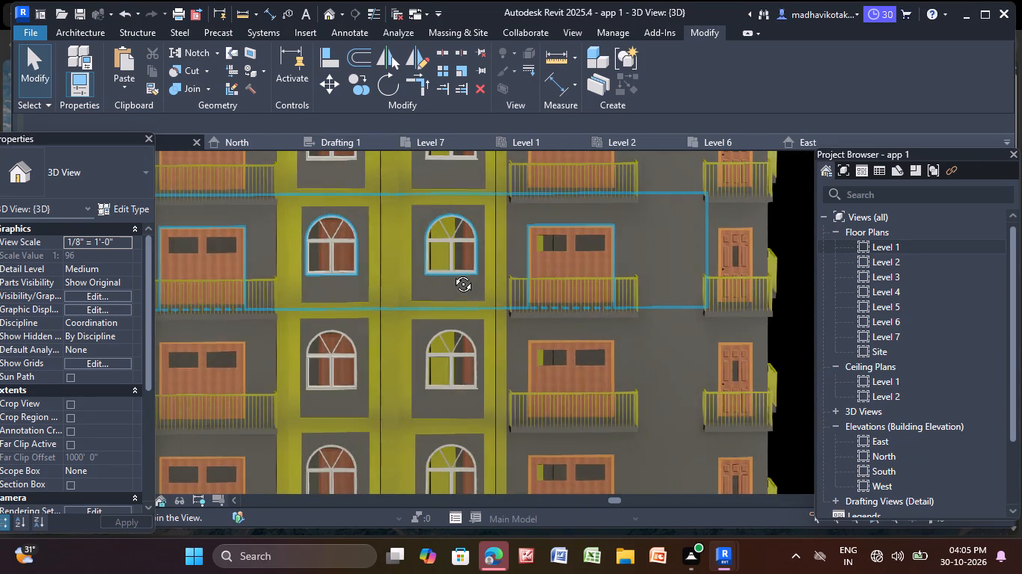
shift+middle_drag(452, 273, 453, 270)
scroll(453, 270, down, 6)
middle_drag(455, 328, 417, 256)
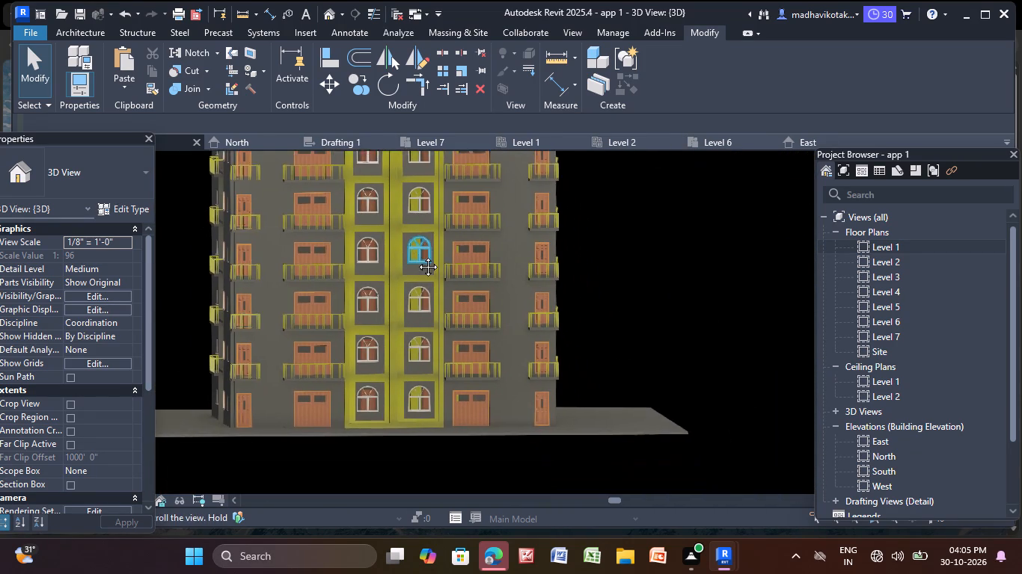
middle_drag(417, 256, 414, 248)
shift+middle_drag(406, 369, 400, 380)
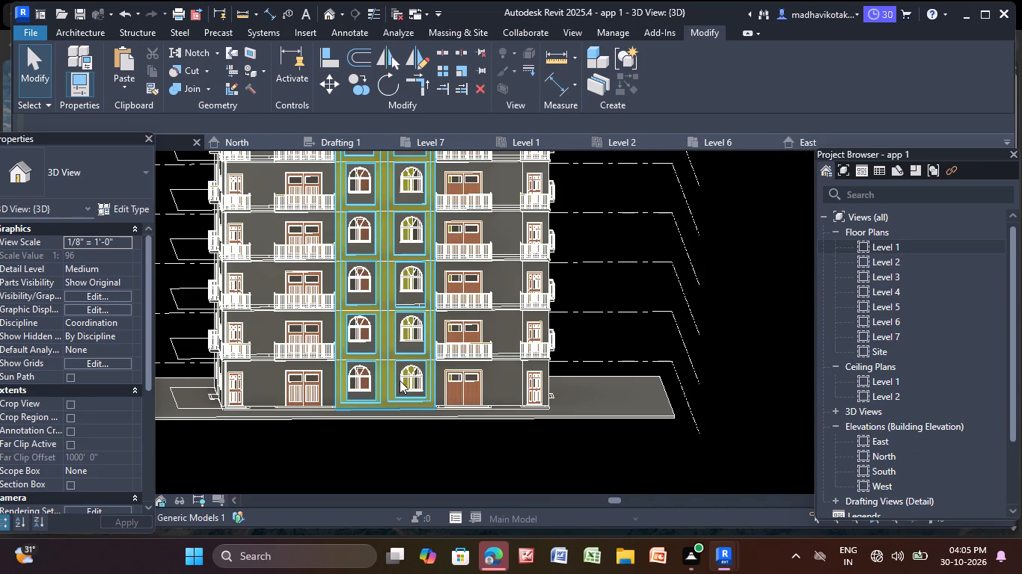
Raise the bottom edge of the second column's mid-height window opening into line with the adjacent first-column opening.
scroll(422, 264, up, 3)
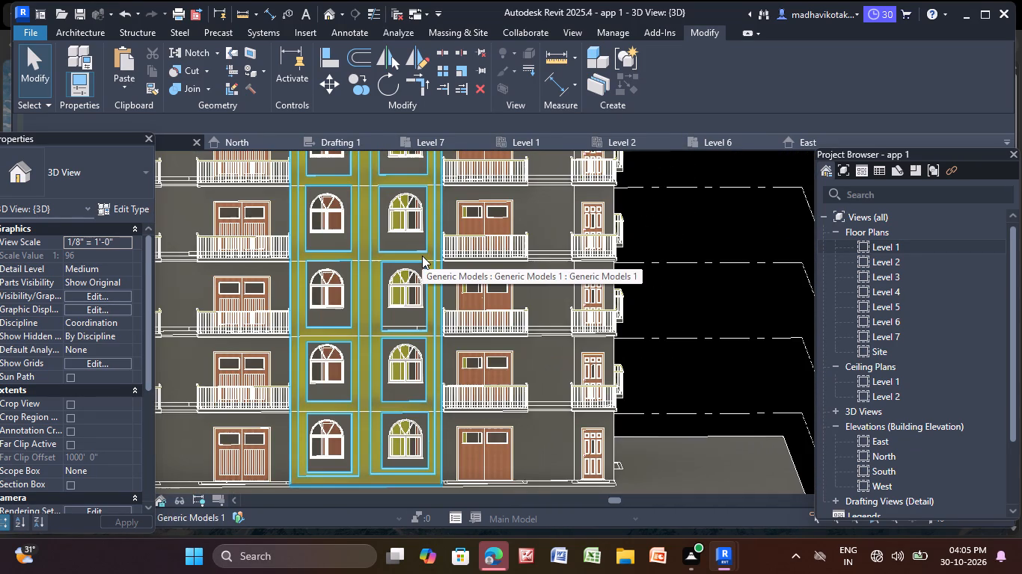
scroll(410, 334, up, 5)
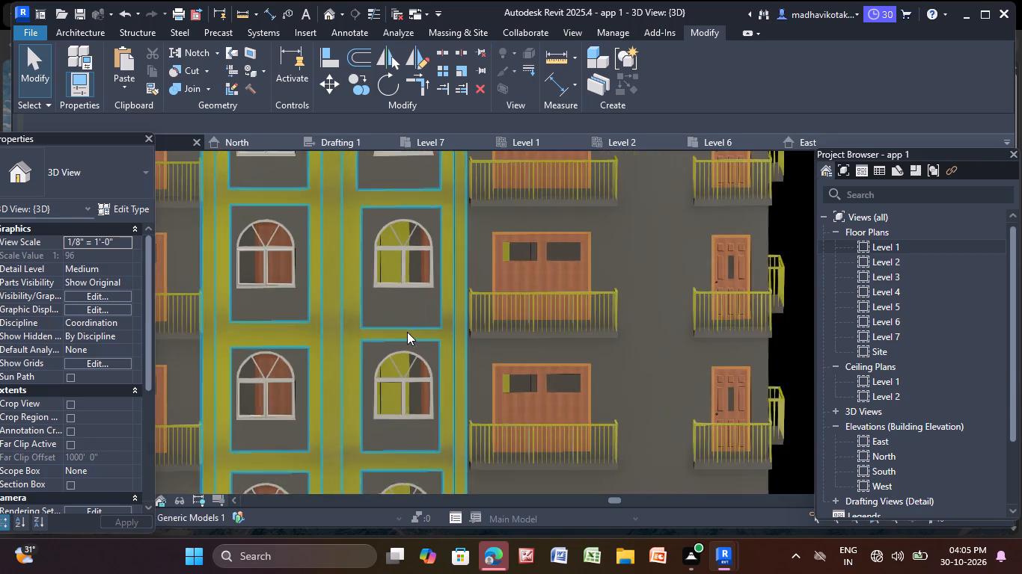
scroll(407, 332, up, 2)
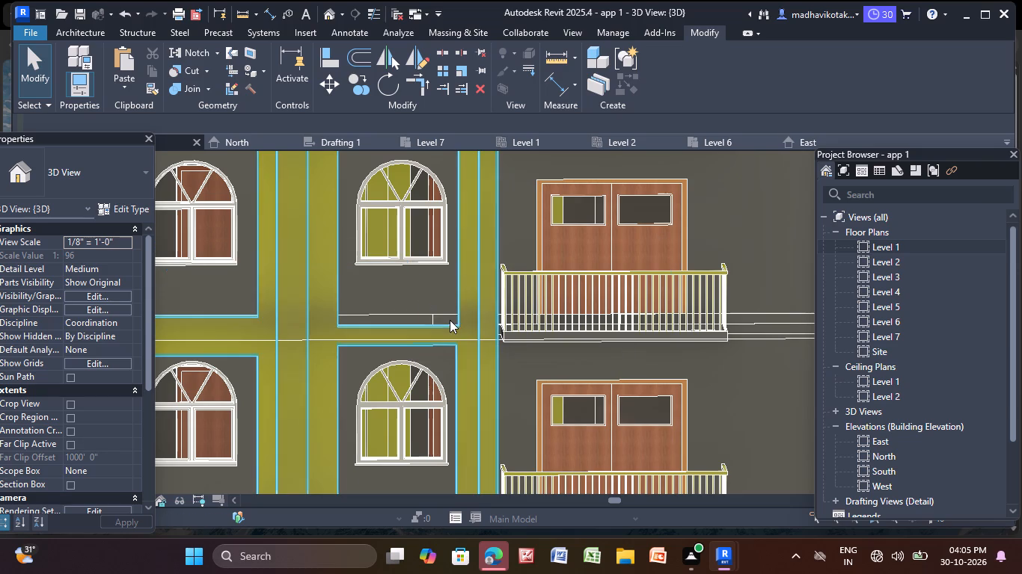
click(401, 331)
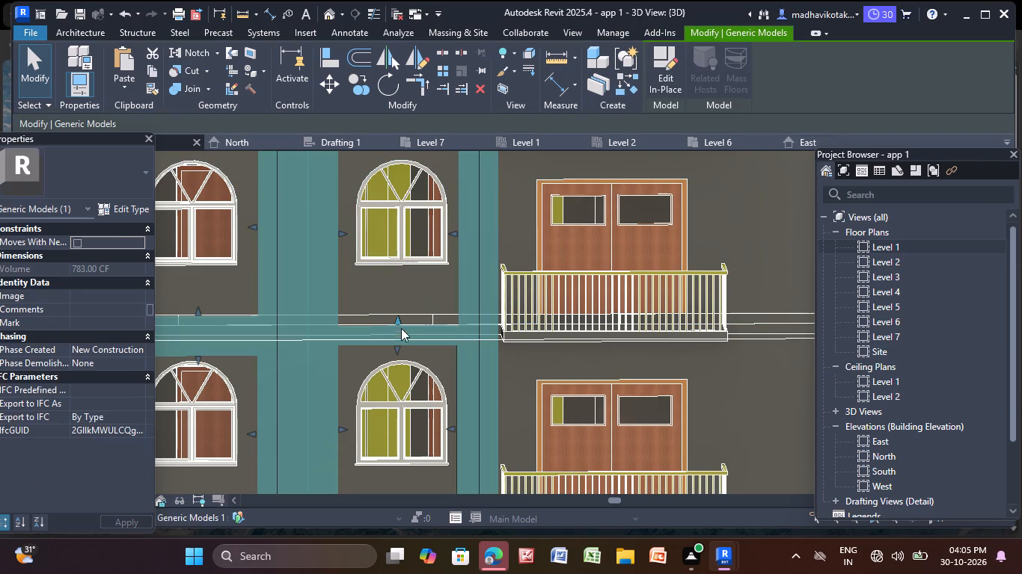
drag(397, 319, 403, 312)
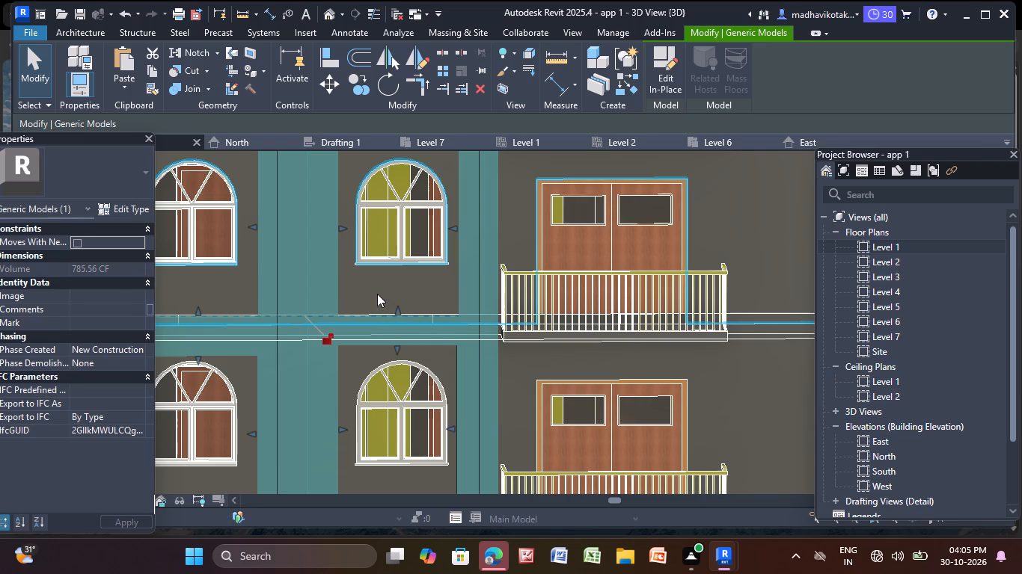
scroll(377, 293, up, 2)
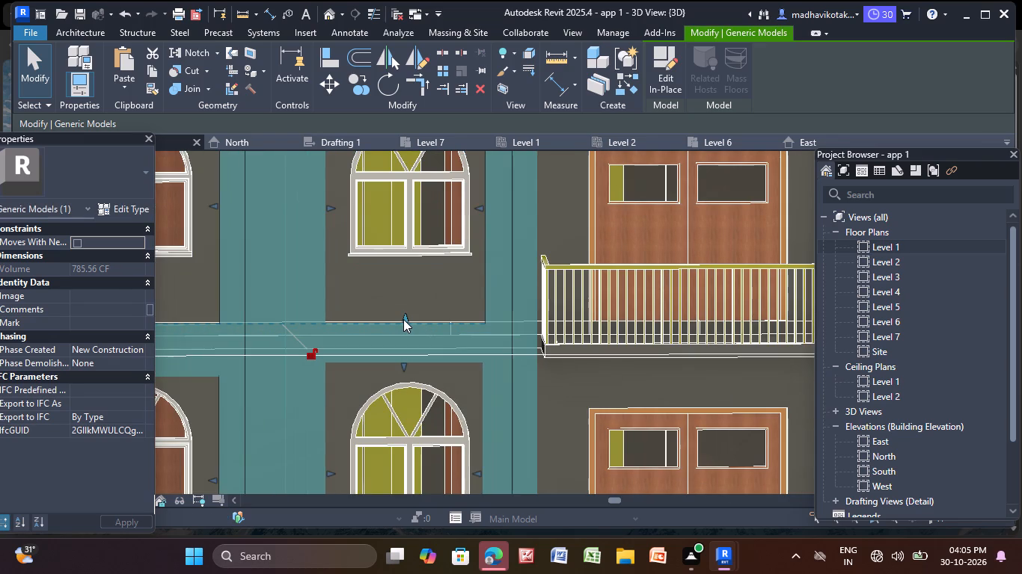
click(405, 319)
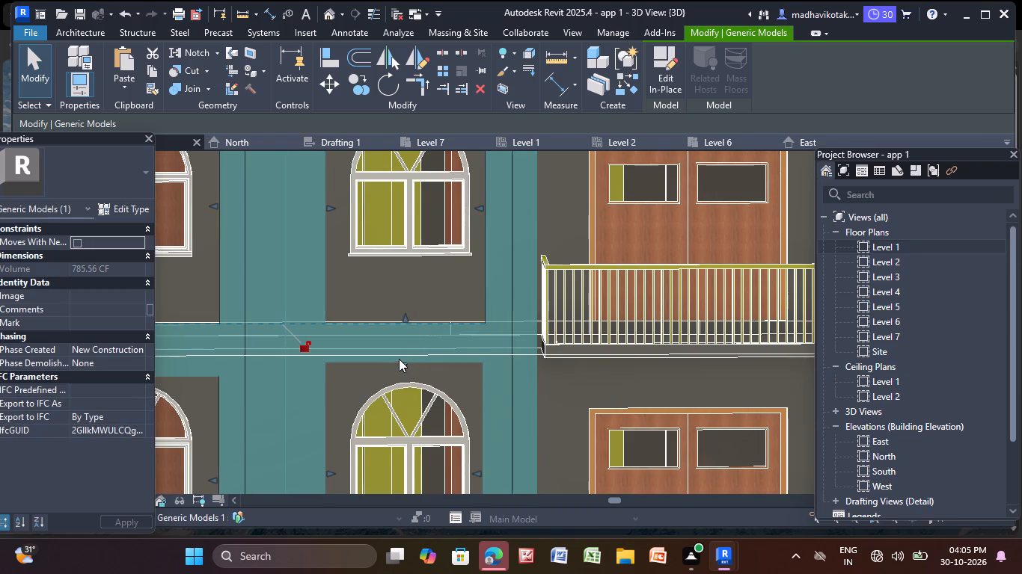
Raise the top edges of both columns' second-storey window openings into line with the bottom edge of the floor slab above.
drag(403, 365, 407, 359)
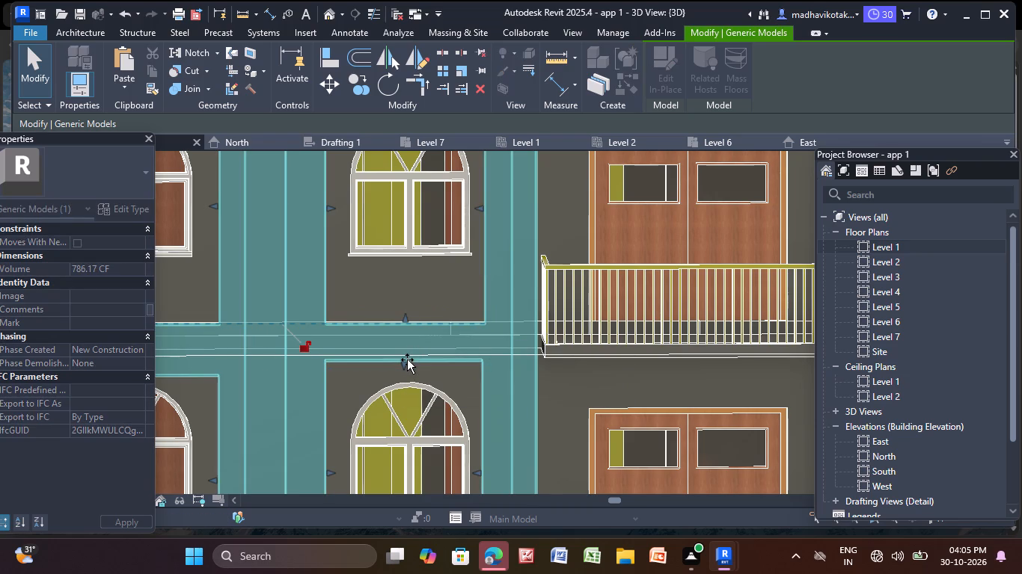
drag(407, 359, 411, 354)
scroll(364, 303, down, 5)
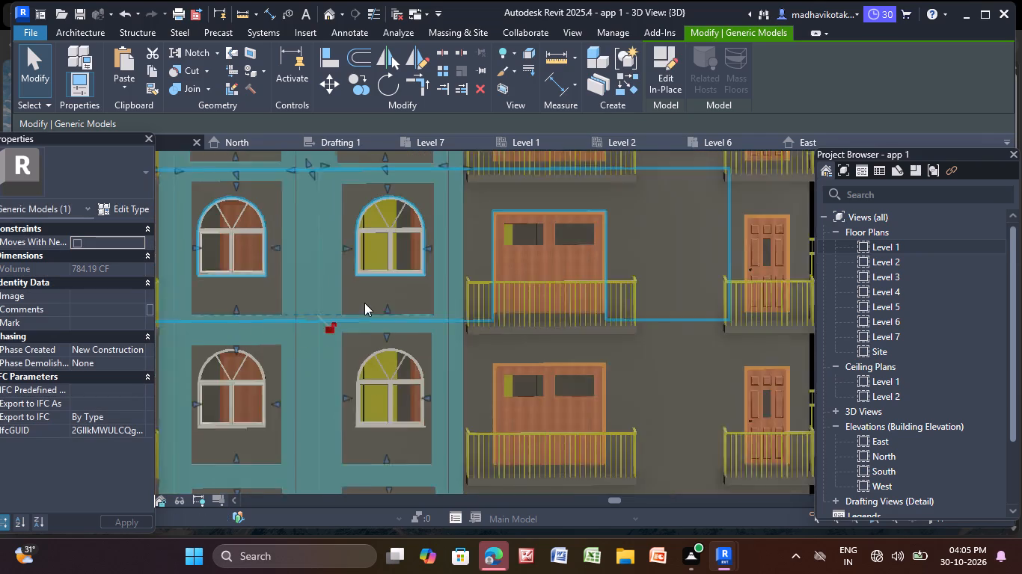
middle_drag(364, 303, 430, 304)
scroll(340, 339, up, 5)
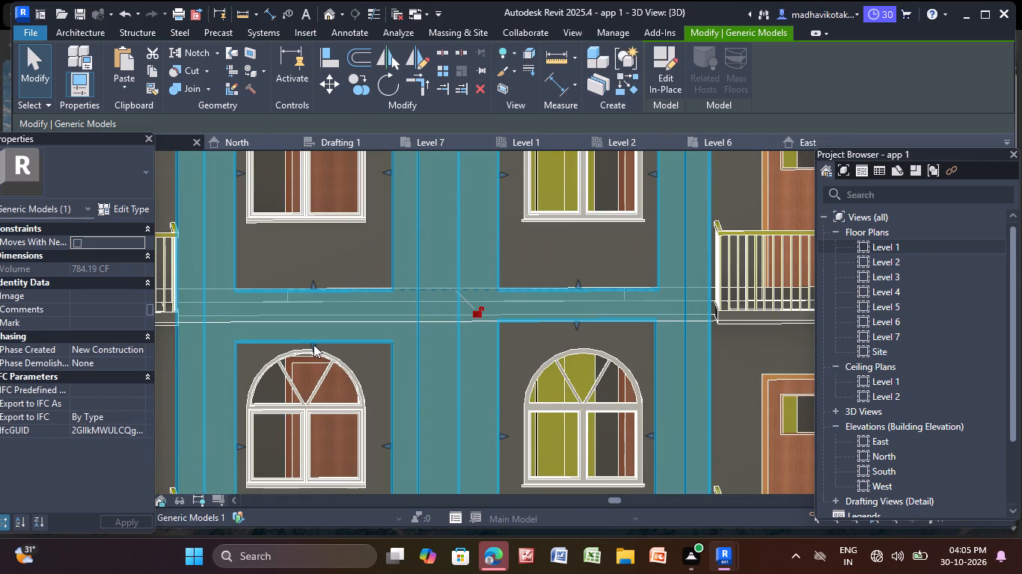
drag(313, 345, 320, 326)
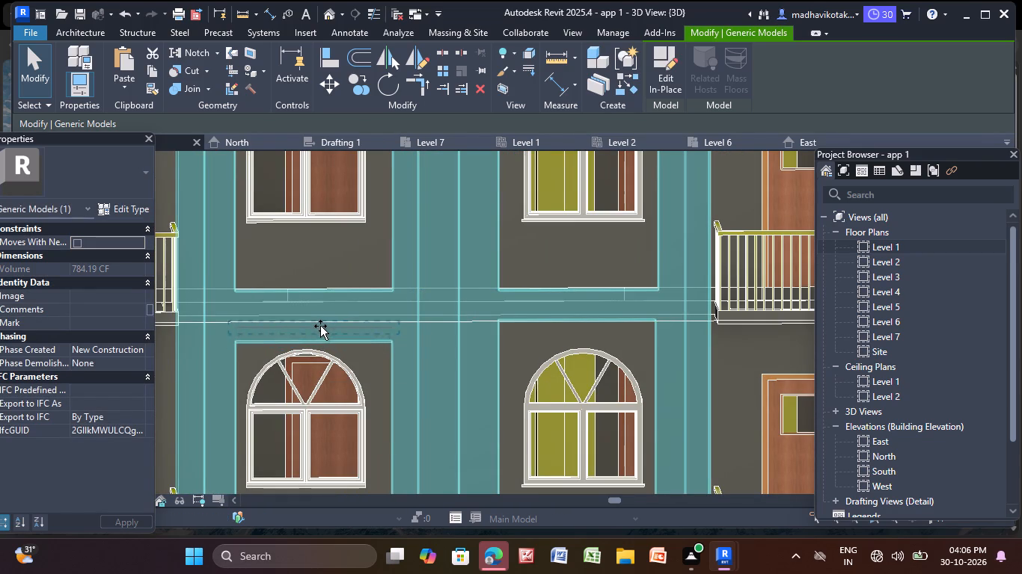
drag(320, 326, 322, 321)
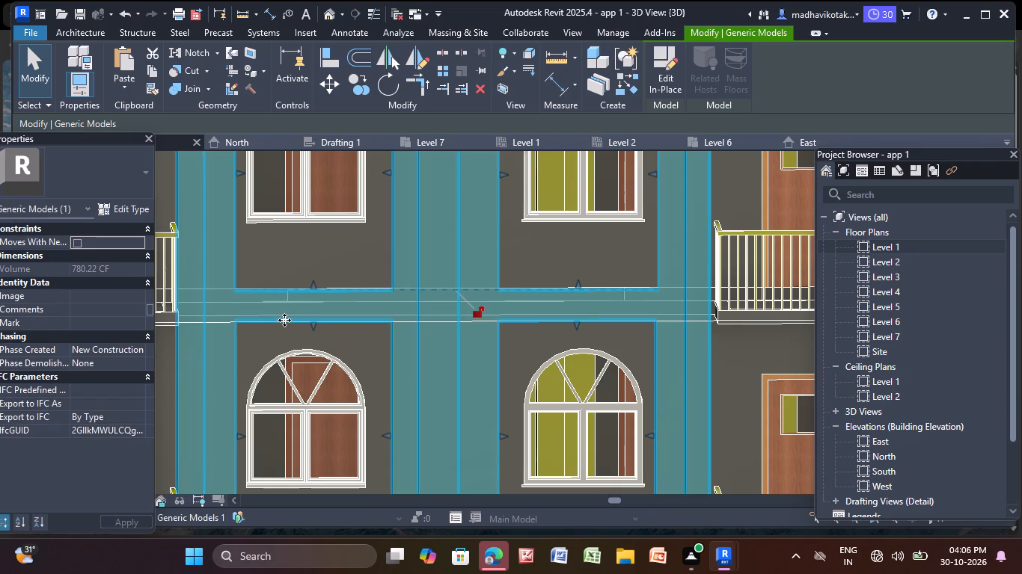
key(Escape)
Raise the top edges of both ground-floor window openings in the yellow panel slightly, up to the slab line.
scroll(323, 320, down, 5)
middle_drag(349, 345, 266, 215)
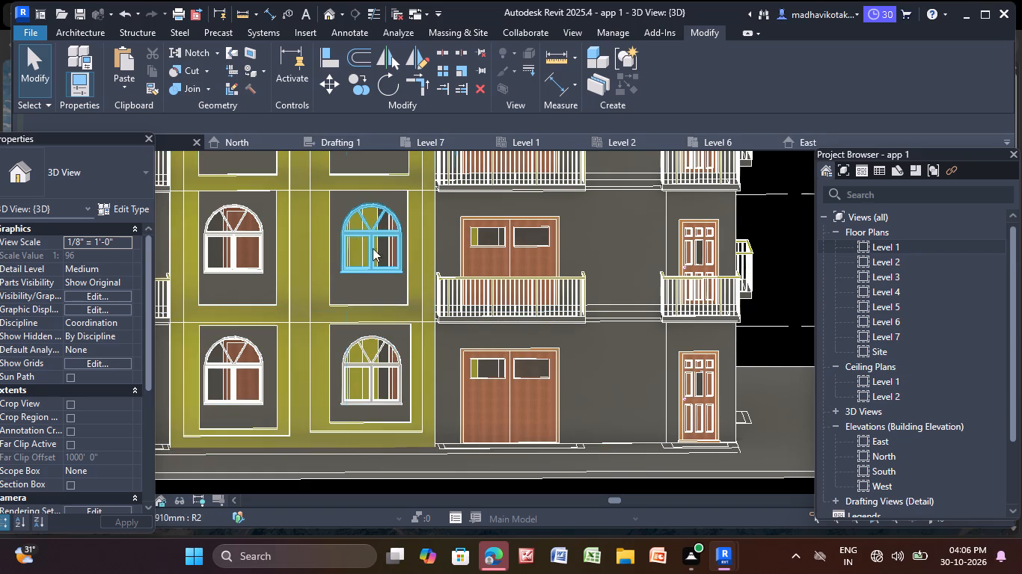
click(367, 323)
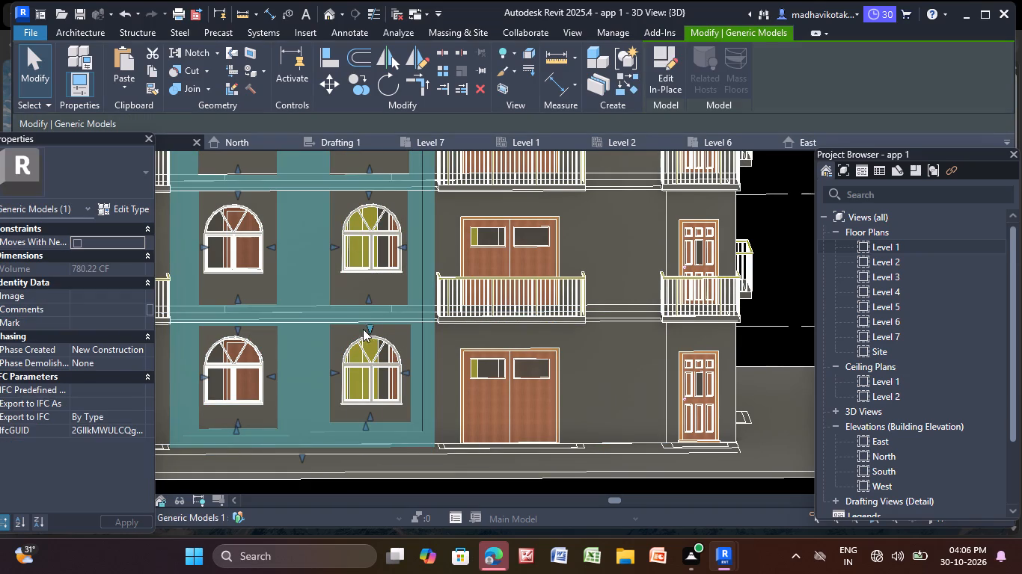
click(369, 327)
click(239, 328)
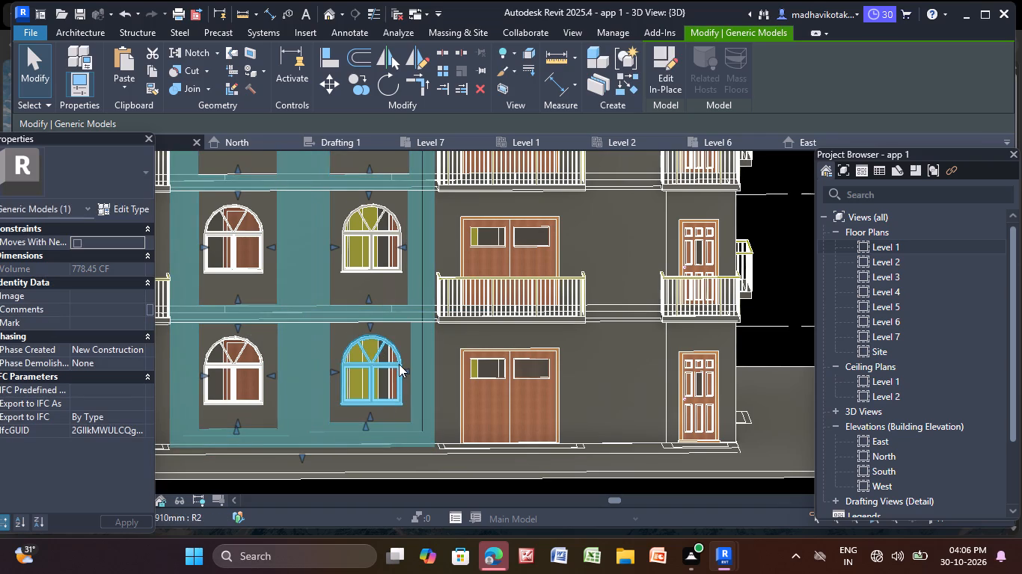
Move the second column's ground-floor opening edge nearest the wide door slightly inward, toward the line of the opening above.
scroll(405, 368, up, 3)
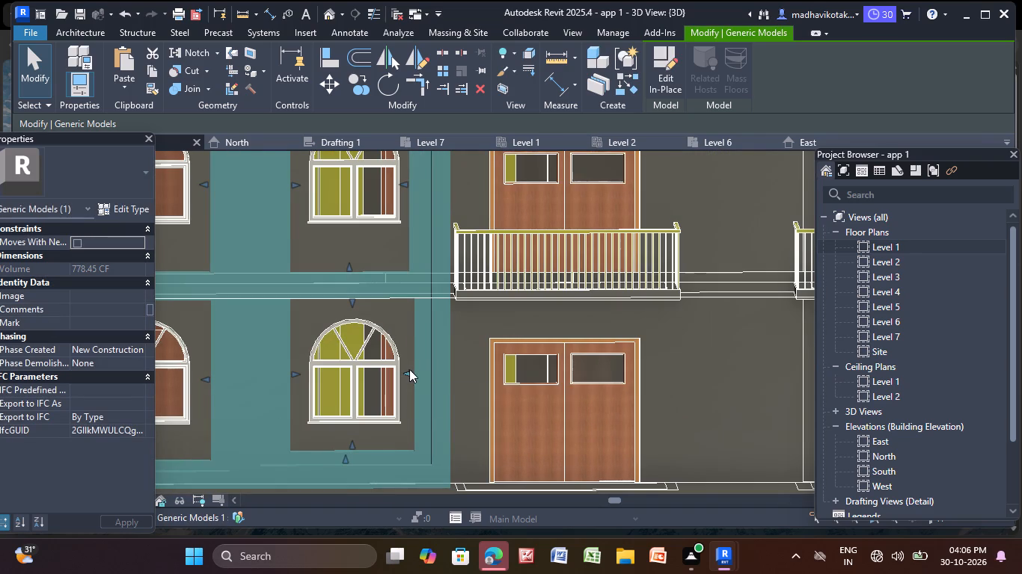
click(409, 369)
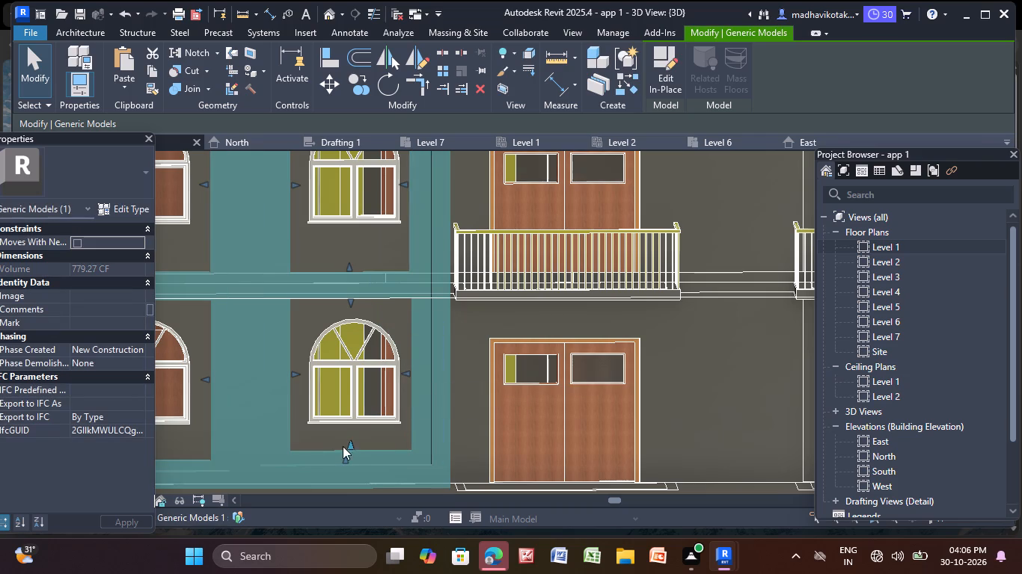
scroll(350, 440, down, 3)
middle_drag(350, 440, 400, 435)
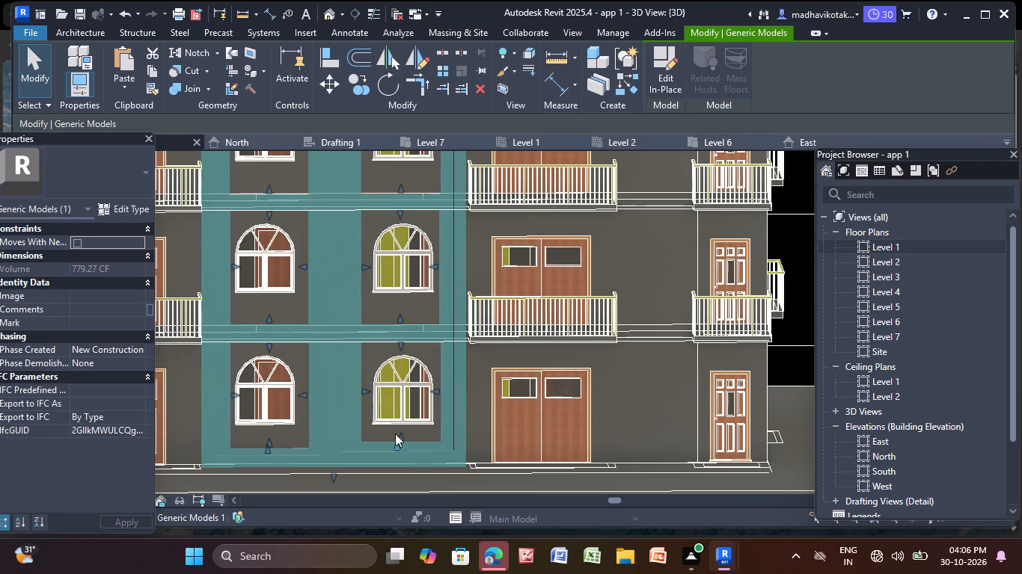
key(Escape)
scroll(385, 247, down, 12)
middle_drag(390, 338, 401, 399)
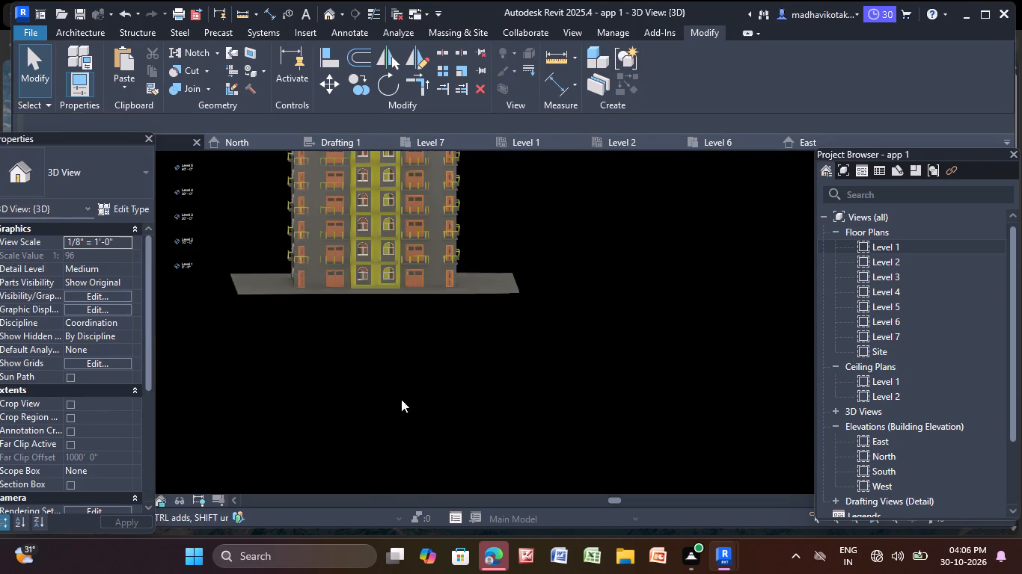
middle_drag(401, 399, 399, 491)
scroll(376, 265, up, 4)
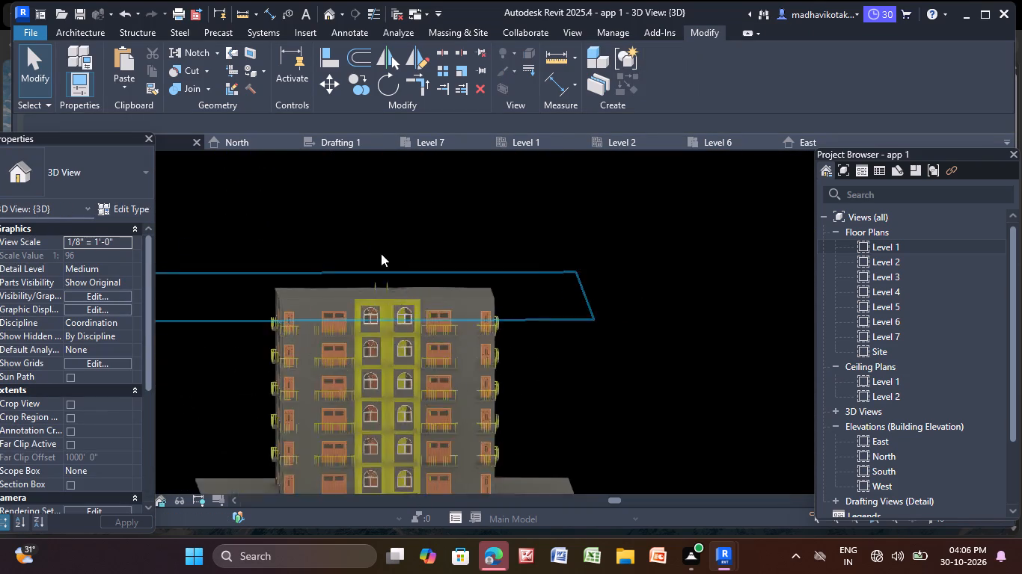
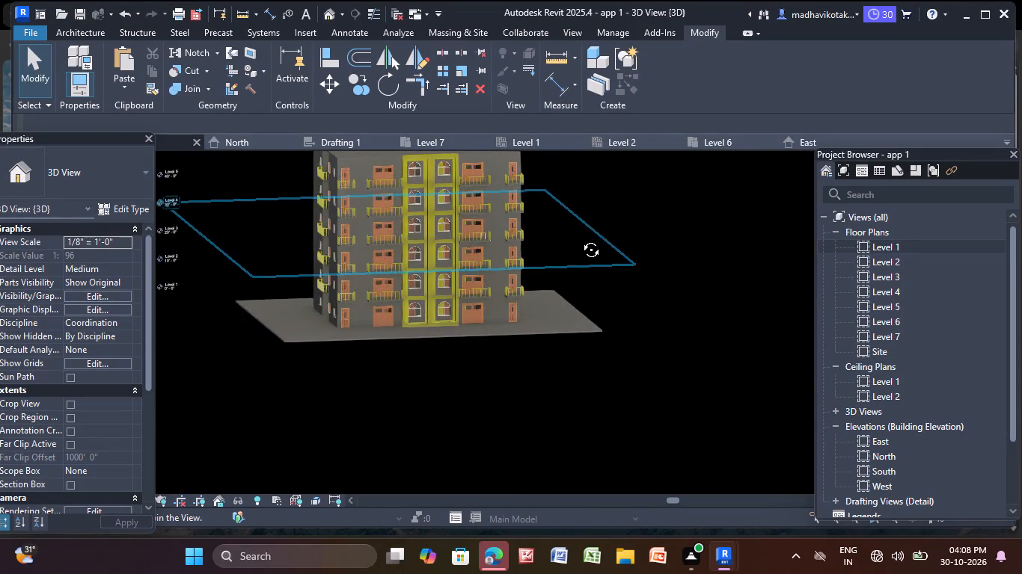
Inspect the building's front facade in 3D, checking the yellow panel and window openings across both columns and all floors.
scroll(558, 253, down, 3)
middle_drag(559, 253, 595, 351)
scroll(456, 398, up, 3)
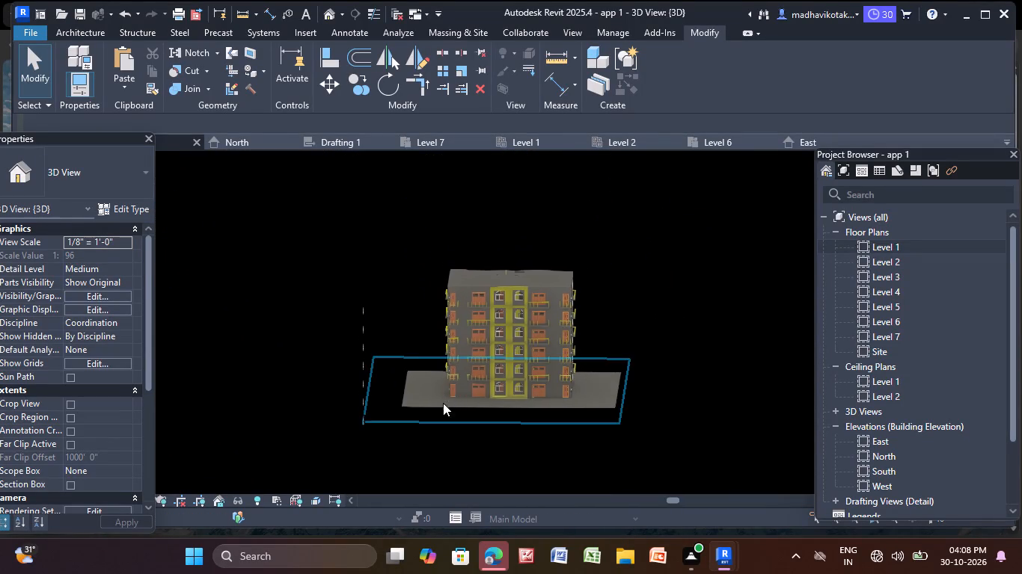
scroll(443, 403, up, 9)
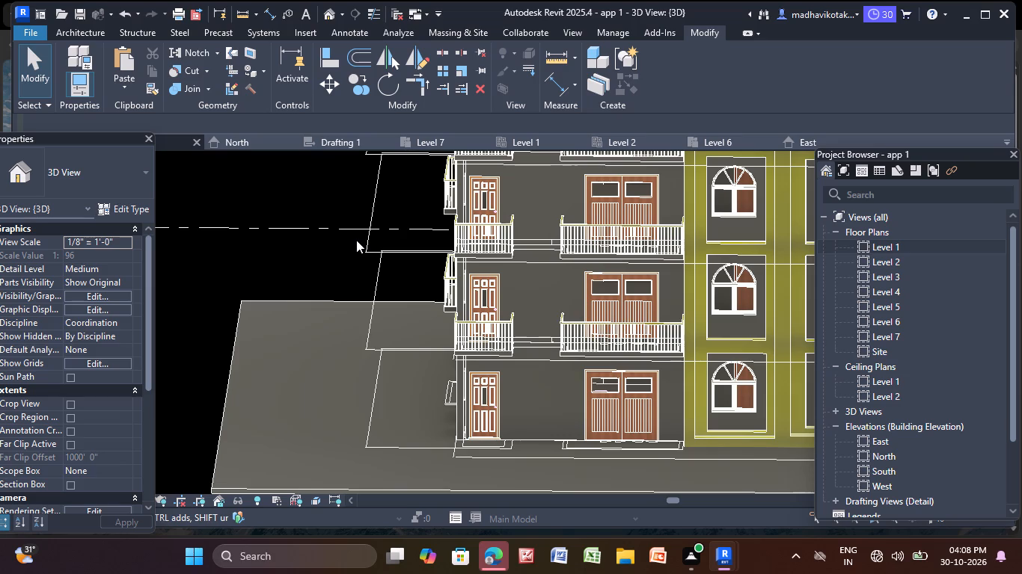
scroll(341, 240, down, 5)
middle_drag(340, 240, 272, 335)
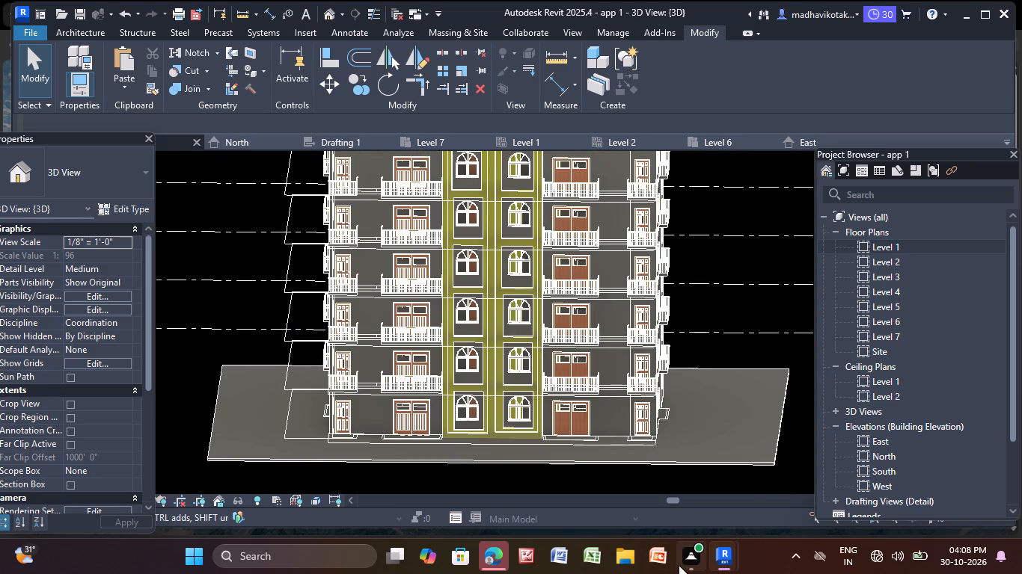
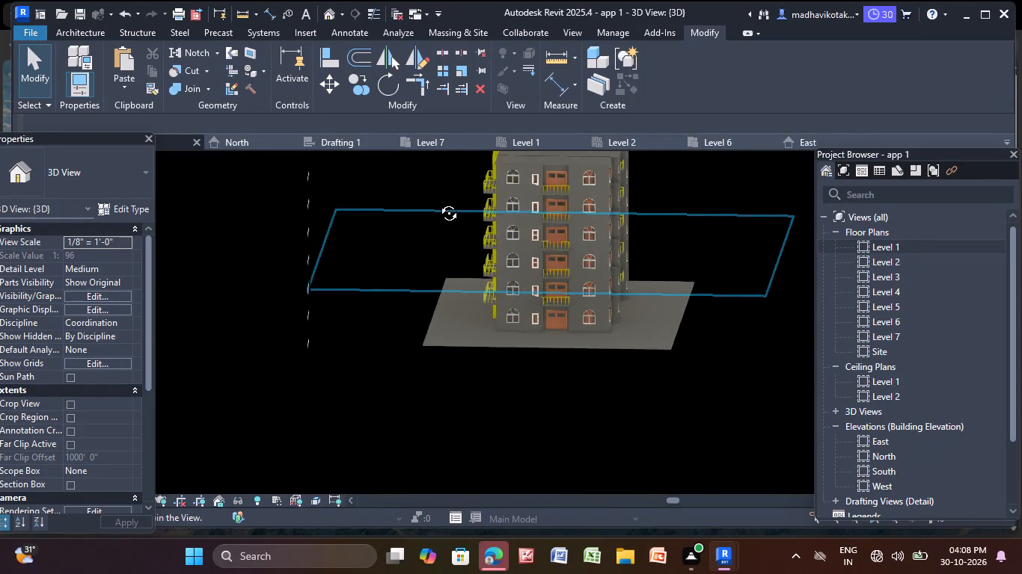
Inspect the building's side facade in 3D, checking its arched windows, double doors and balconies from ground to top floor.
scroll(532, 258, up, 5)
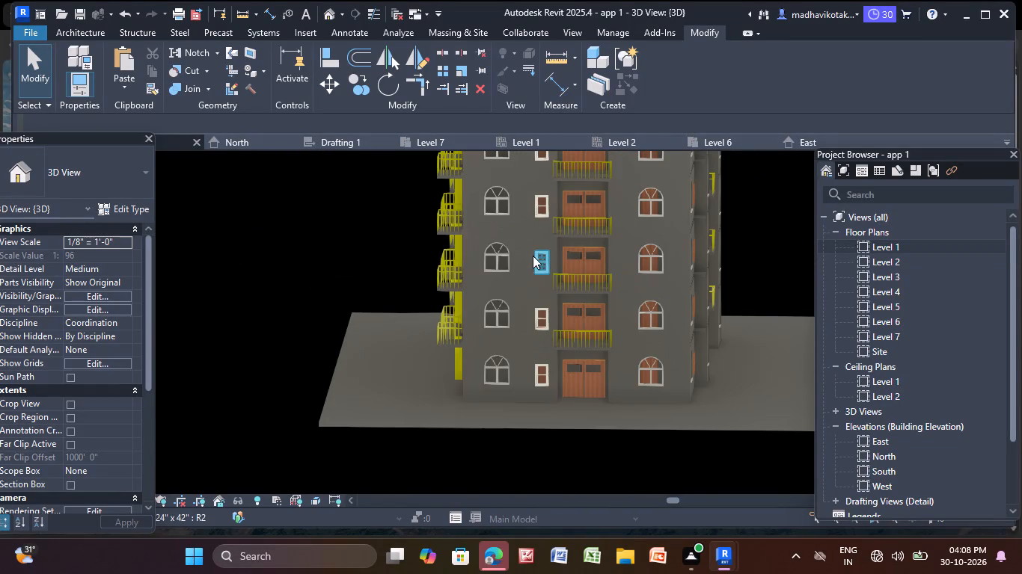
scroll(527, 250, up, 1)
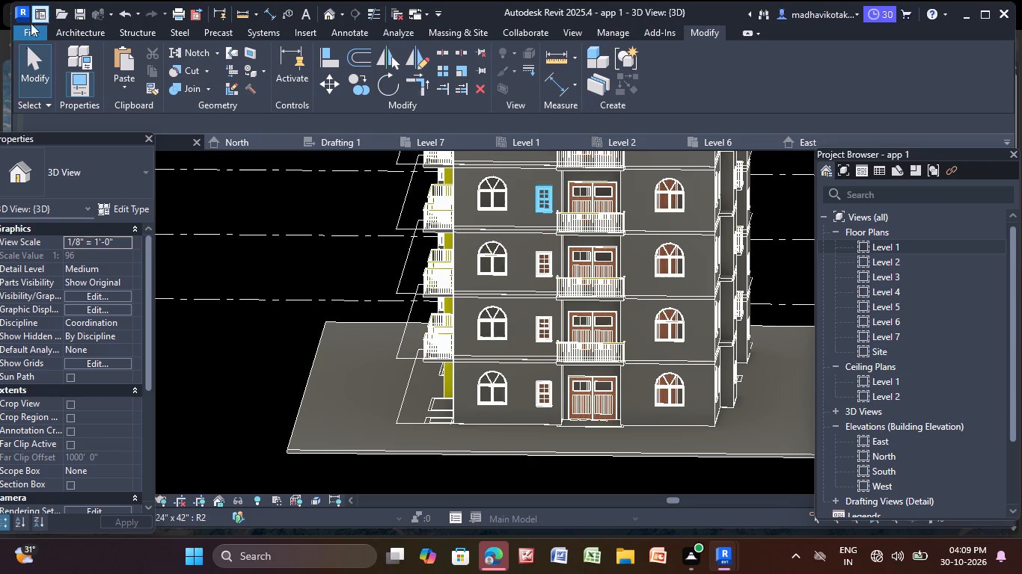
scroll(488, 296, down, 3)
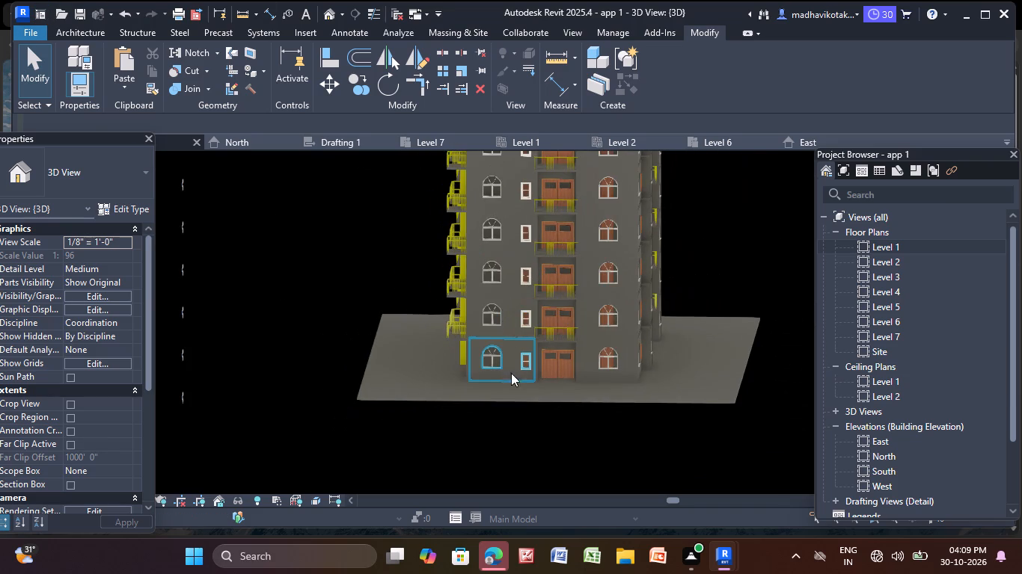
scroll(478, 444, down, 1)
shift+middle_drag(477, 445, 489, 399)
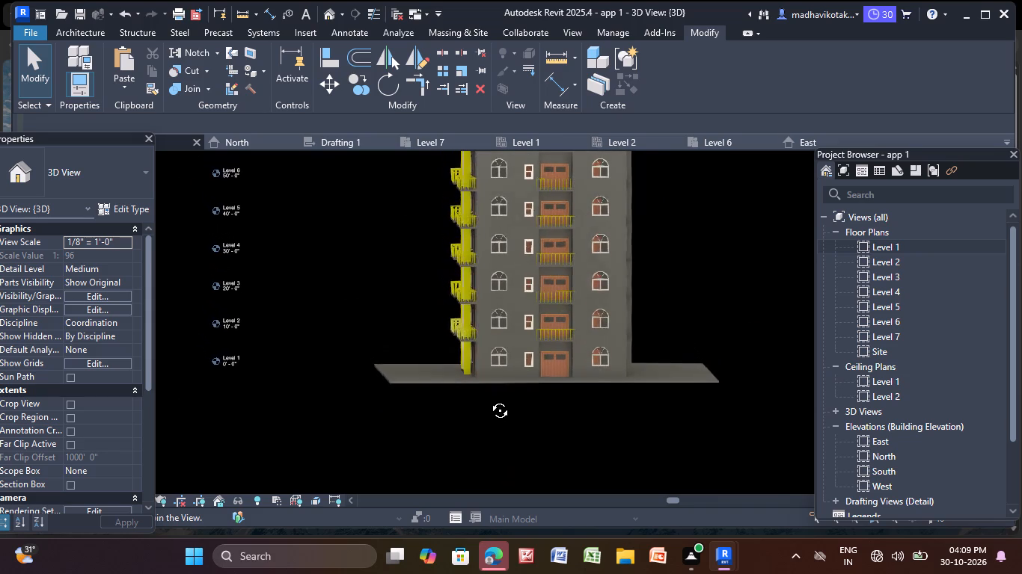
shift+middle_drag(489, 399, 488, 398)
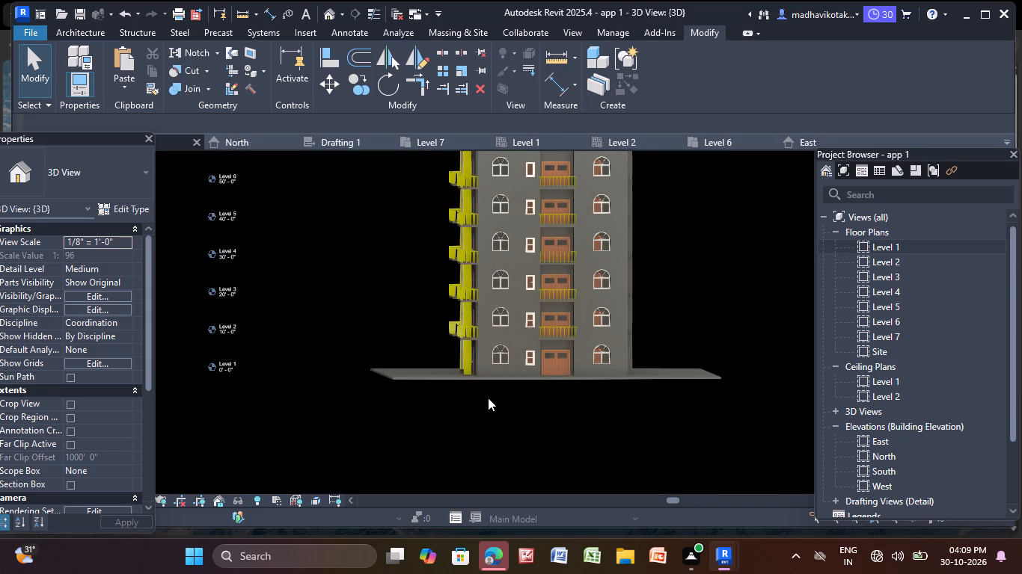
middle_drag(519, 337, 501, 404)
scroll(511, 256, up, 5)
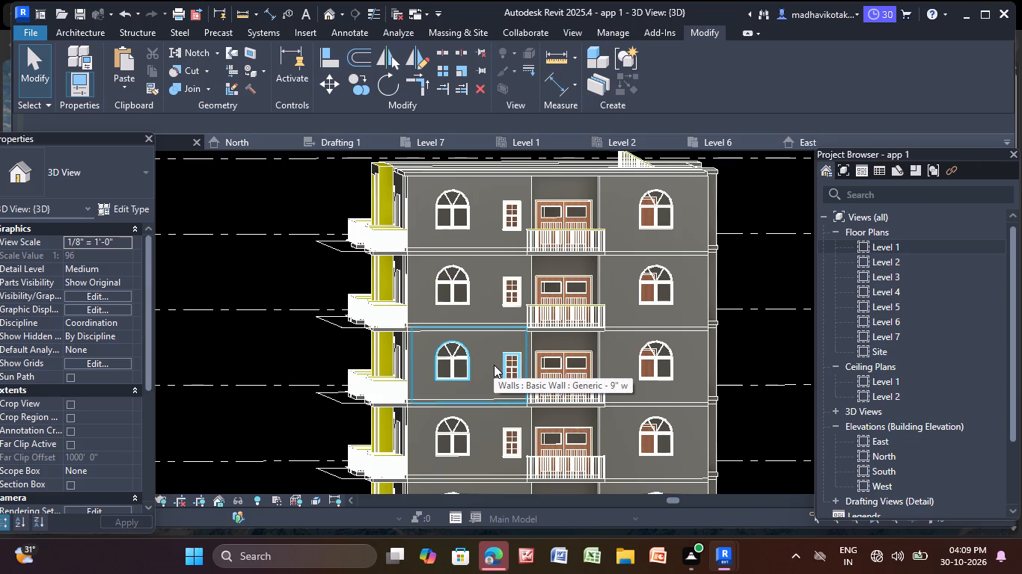
Examine the stair-side facade in 3D, checking the open staircase, entrance doors, balconies and window columns across the floors.
shift+middle_drag(494, 365, 344, 365)
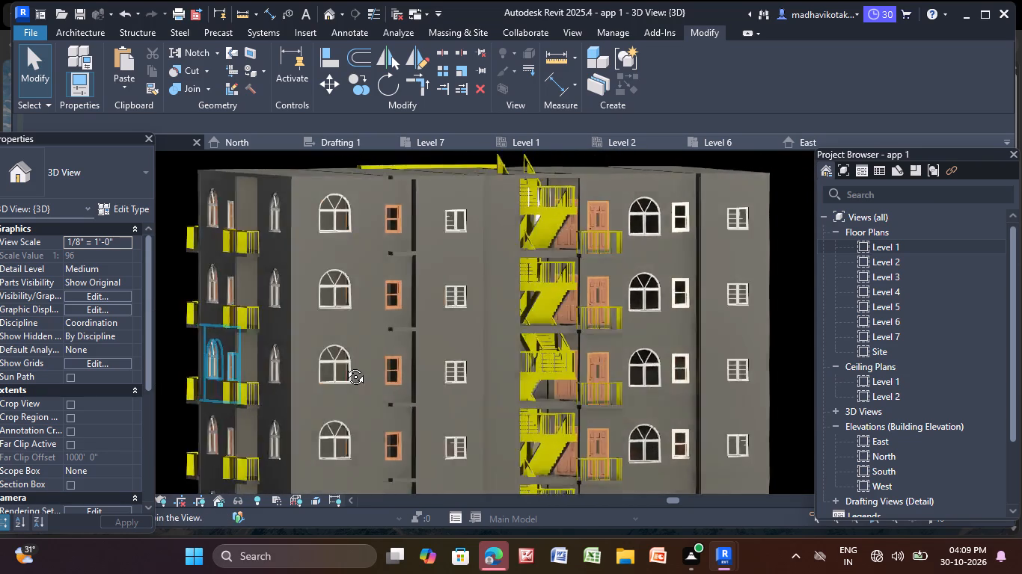
shift+middle_drag(344, 365, 308, 376)
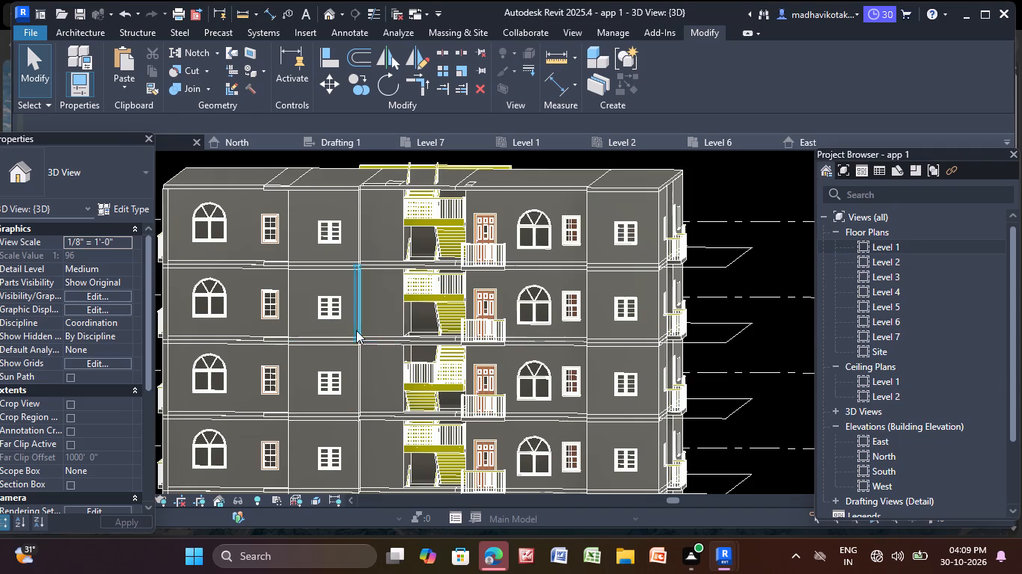
scroll(596, 317, down, 3)
middle_drag(596, 318, 596, 319)
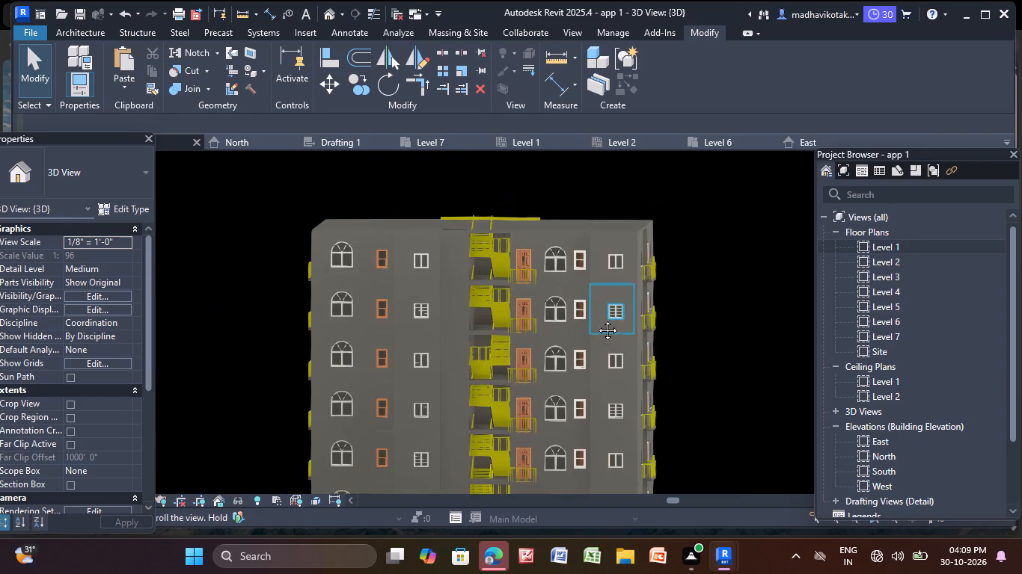
middle_drag(596, 319, 675, 300)
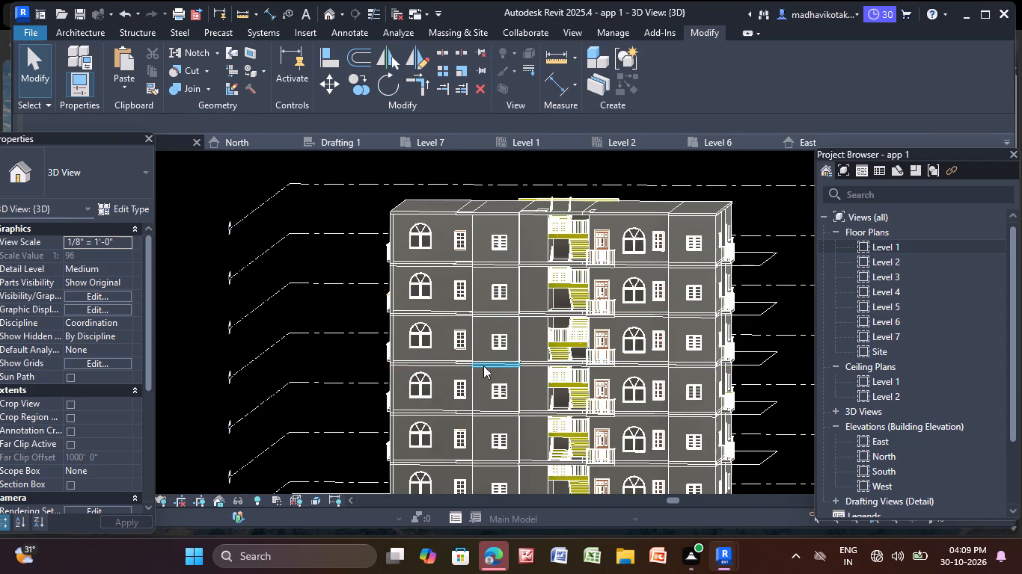
scroll(484, 361, up, 4)
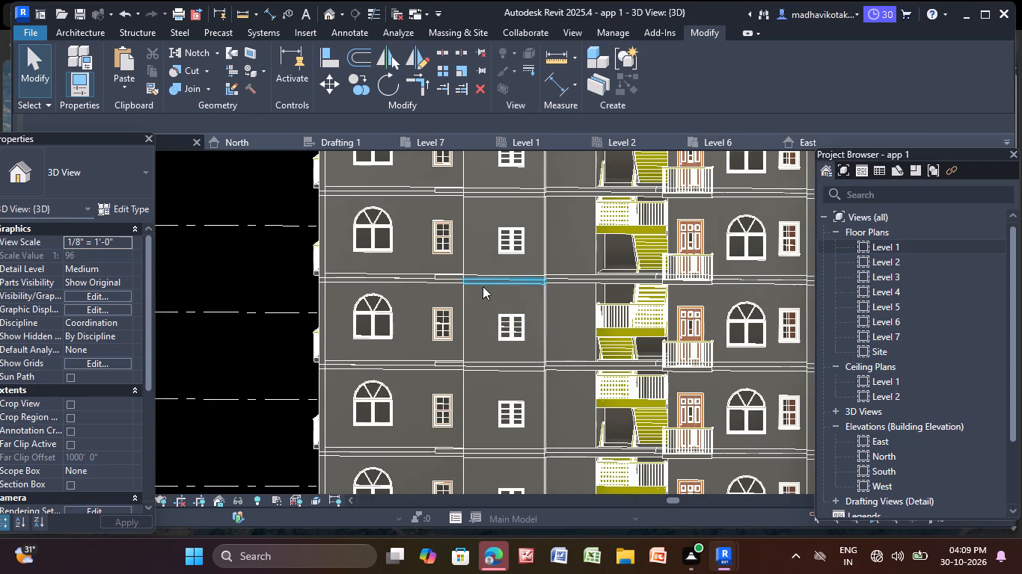
scroll(540, 262, up, 5)
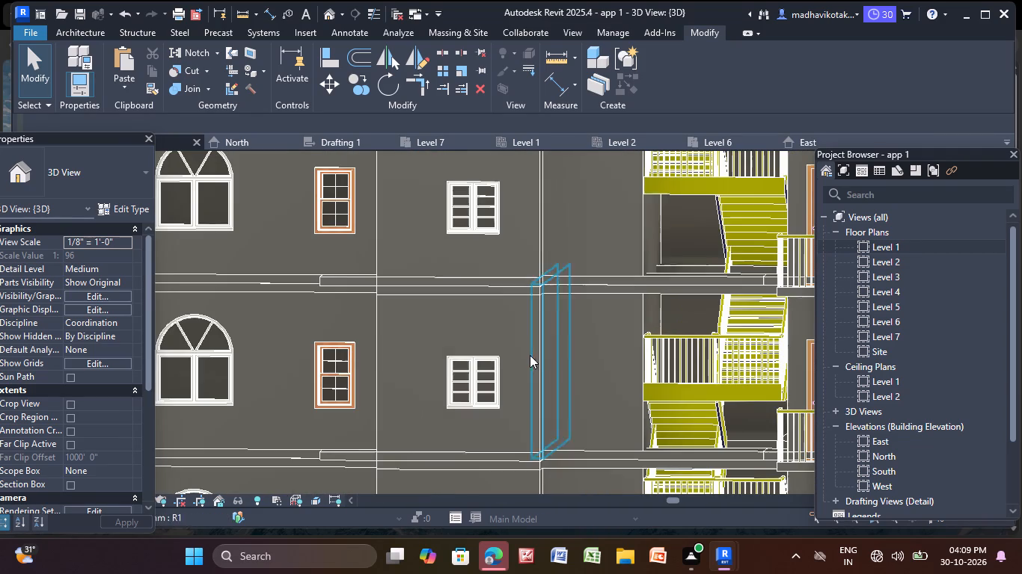
shift+middle_drag(580, 378, 530, 405)
scroll(527, 401, down, 3)
middle_drag(529, 398, 554, 385)
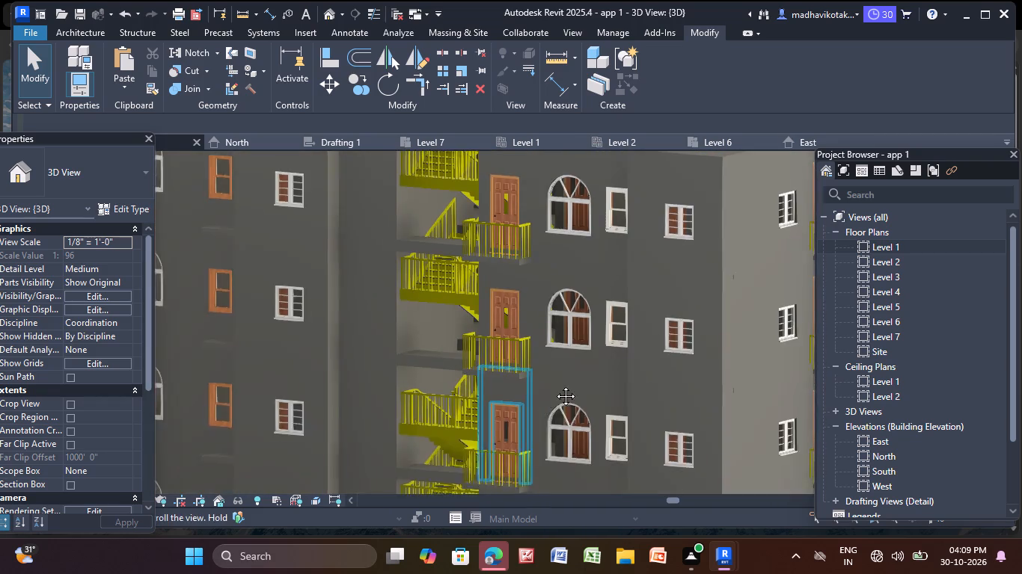
middle_drag(554, 385, 632, 363)
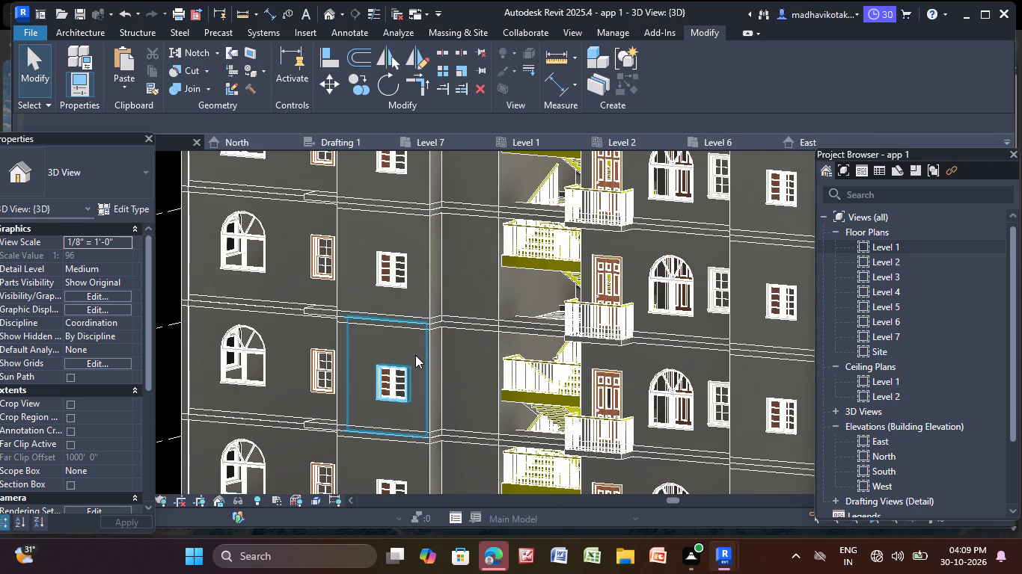
scroll(540, 365, down, 5)
shift+middle_drag(616, 397, 630, 398)
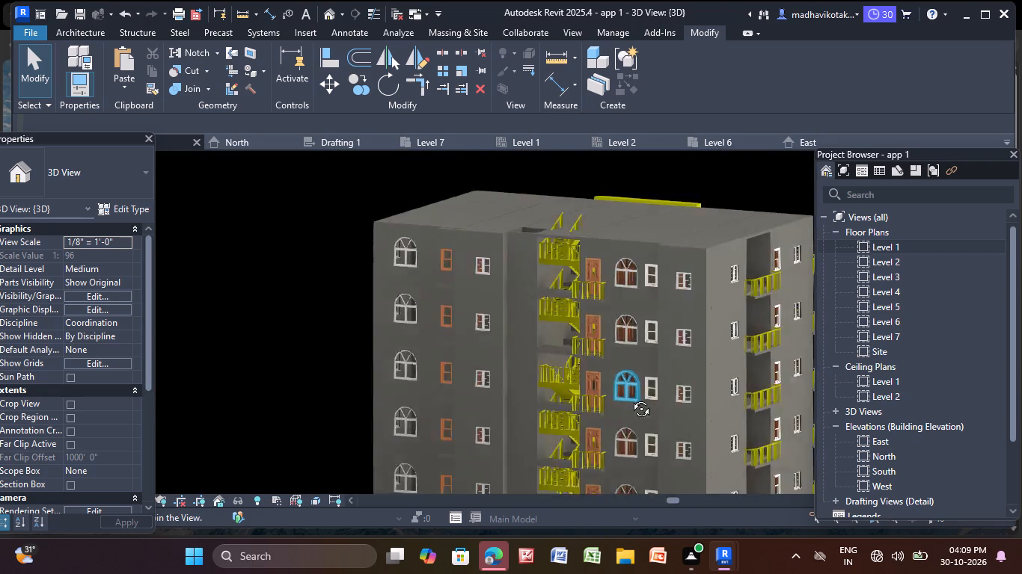
shift+middle_drag(630, 398, 655, 403)
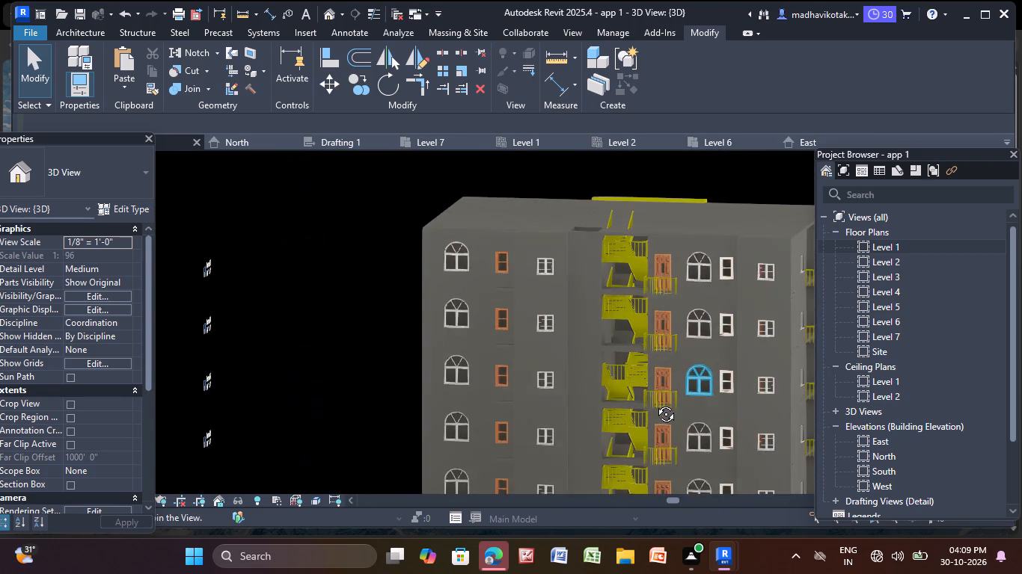
shift+middle_drag(655, 403, 652, 406)
scroll(651, 405, down, 5)
middle_drag(646, 402, 466, 259)
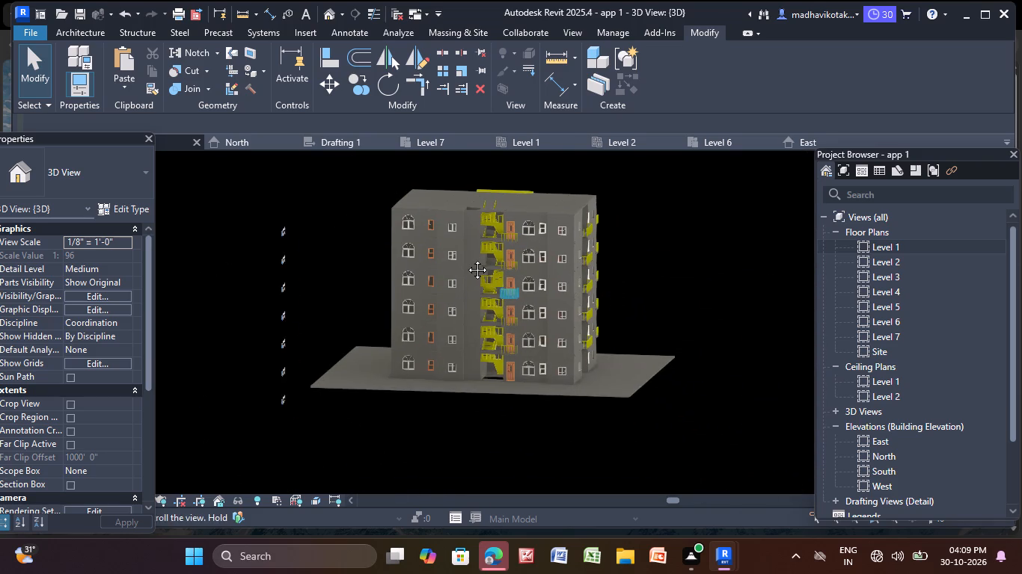
middle_drag(466, 259, 465, 259)
Review the whole building in 3D from the corners adjoining the facade with the yellow window panels.
shift+middle_drag(583, 305, 287, 342)
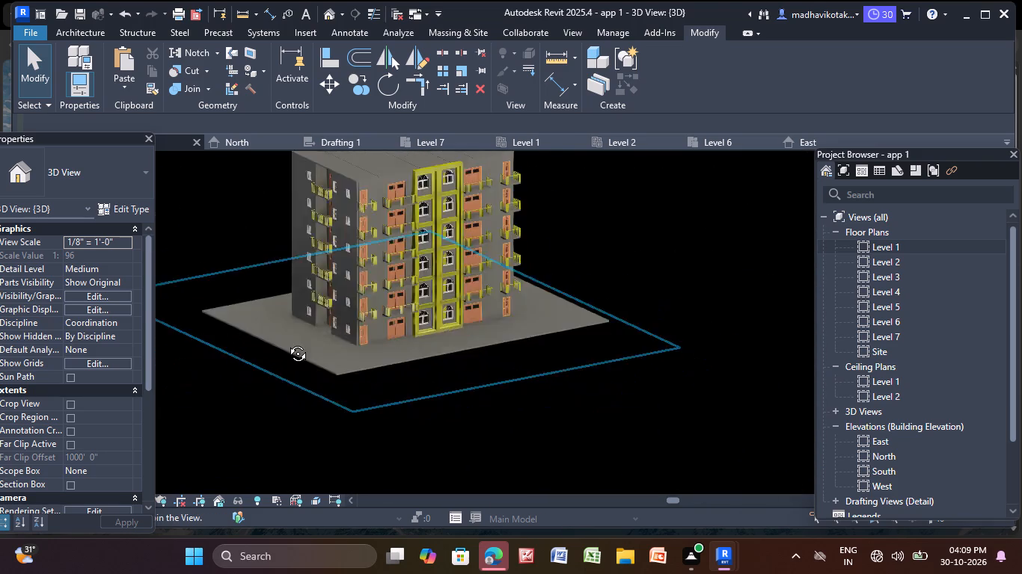
shift+middle_drag(287, 342, 153, 327)
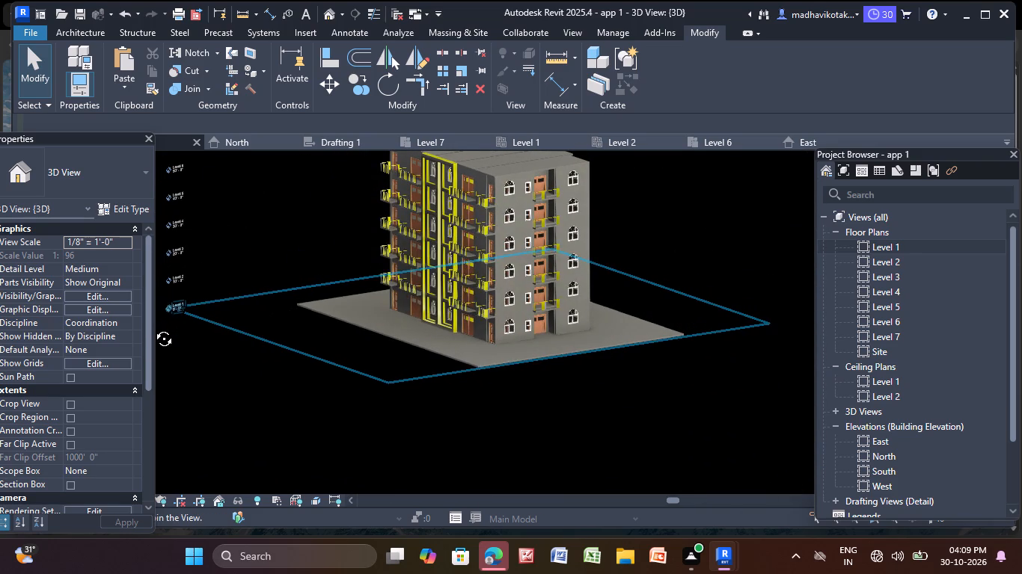
shift+middle_drag(153, 327, 135, 336)
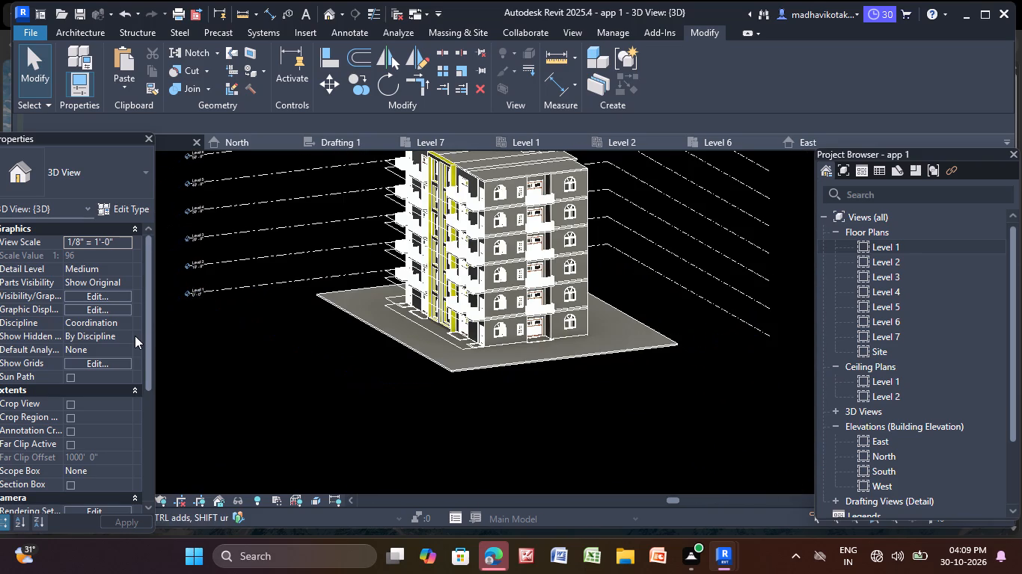
middle_drag(279, 321, 264, 375)
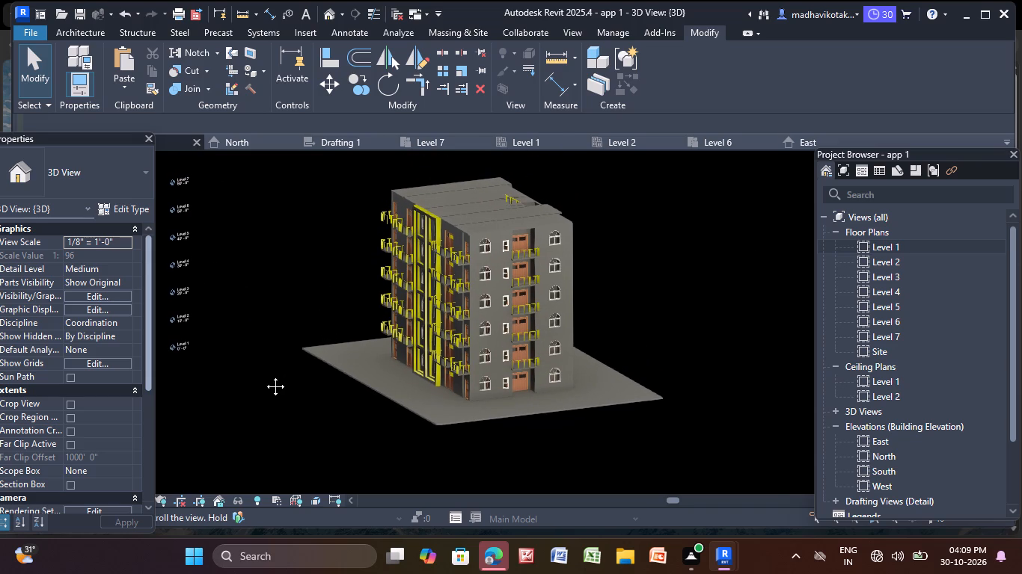
middle_drag(264, 375, 315, 386)
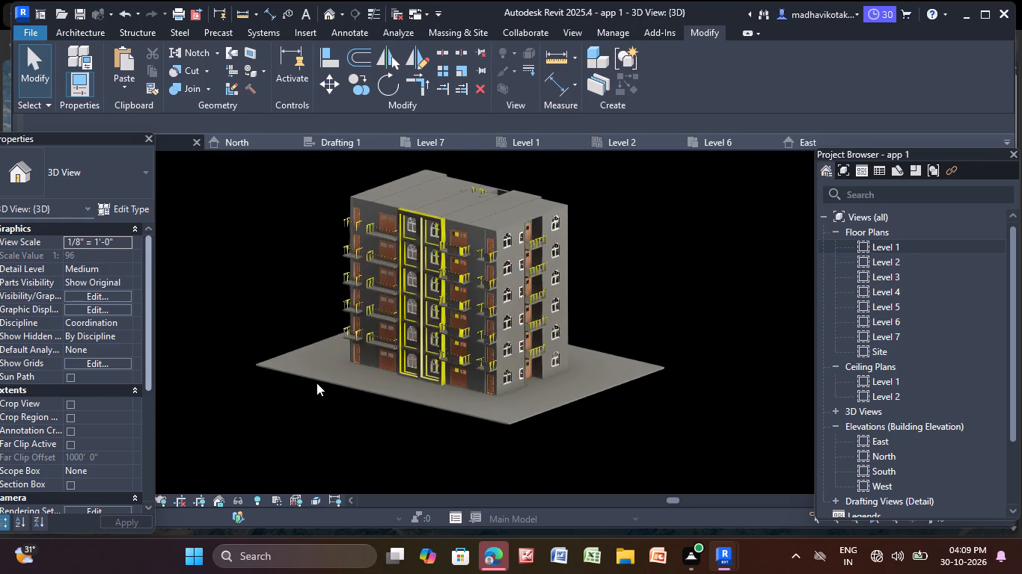
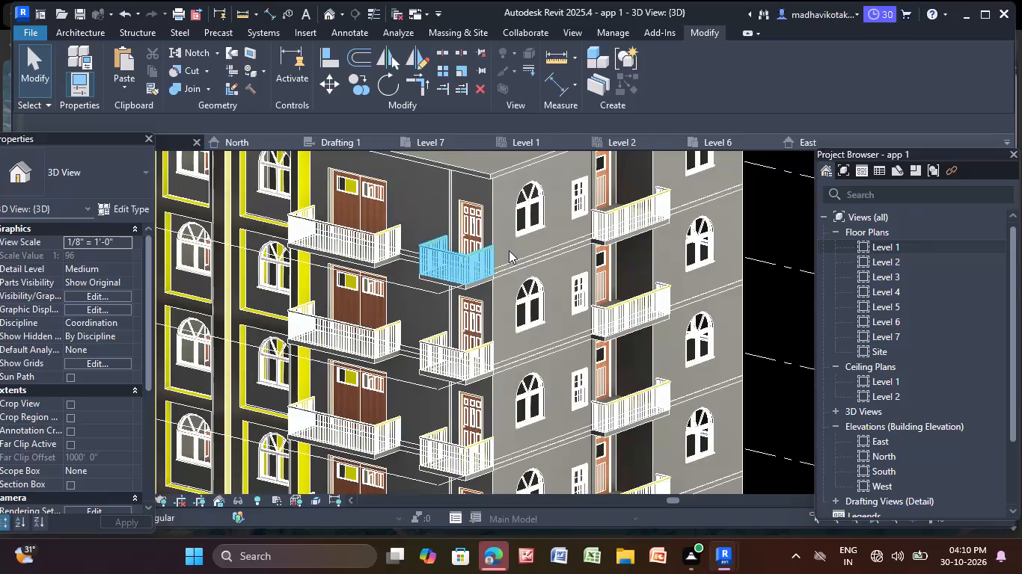
Examine the balconies, doors and arched windows in 3D on the side facade and the facade with the yellow window panels.
shift+scroll(517, 258, up, 1)
shift+middle_drag(517, 258, 424, 231)
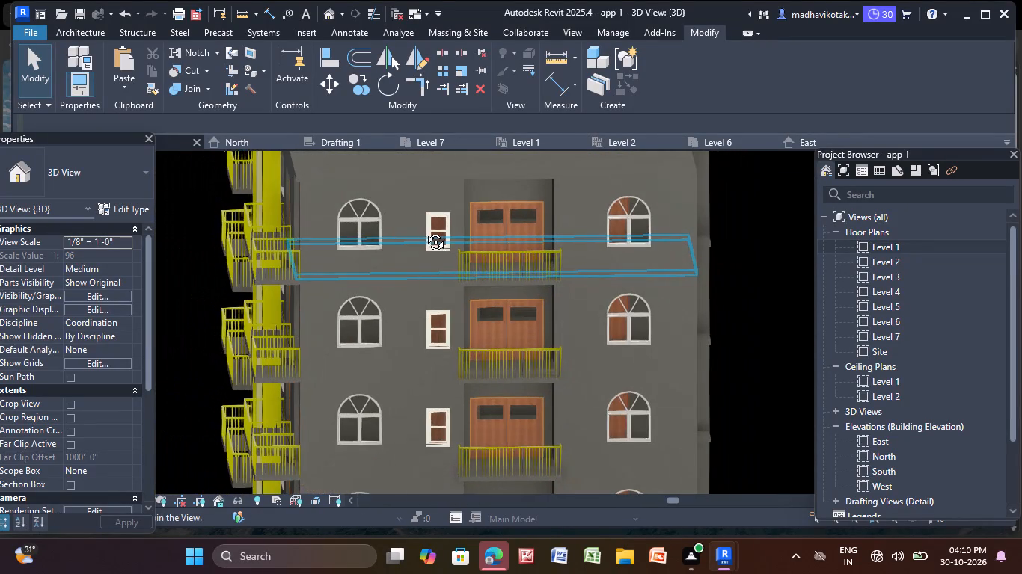
shift+middle_drag(424, 231, 423, 229)
scroll(423, 229, up, 2)
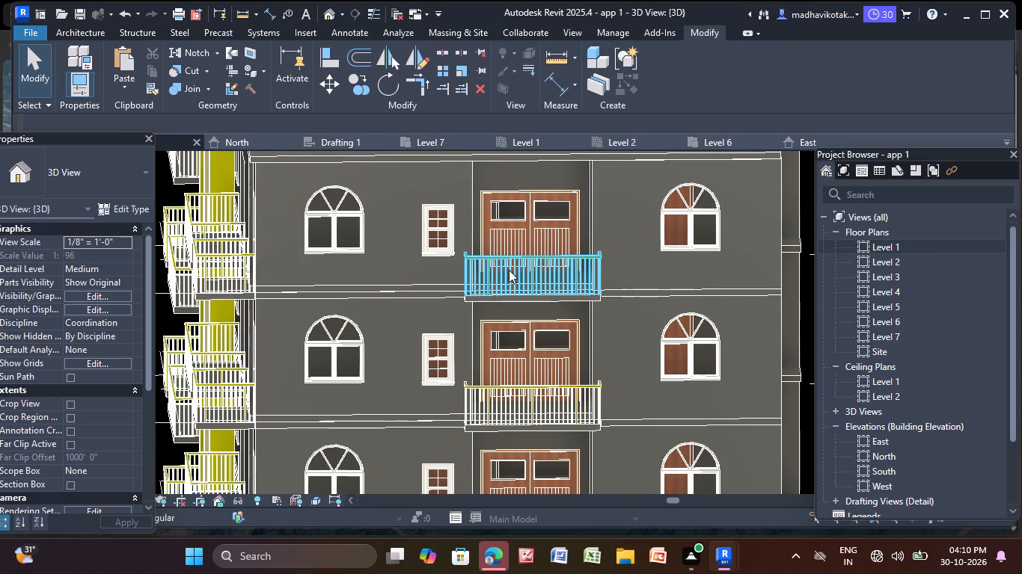
shift+middle_drag(441, 305, 575, 310)
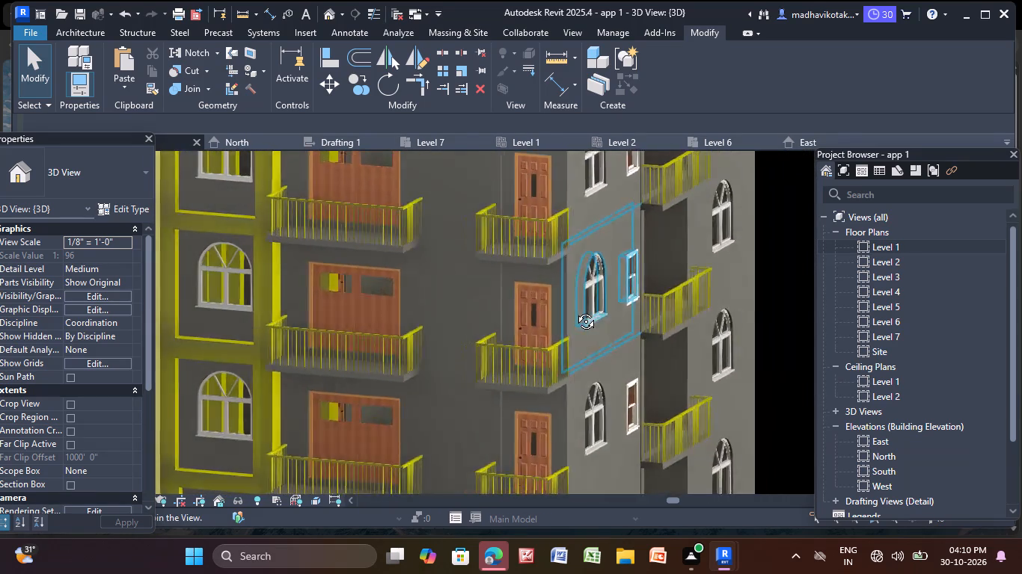
shift+middle_drag(575, 310, 620, 302)
scroll(620, 302, down, 5)
scroll(495, 328, up, 2)
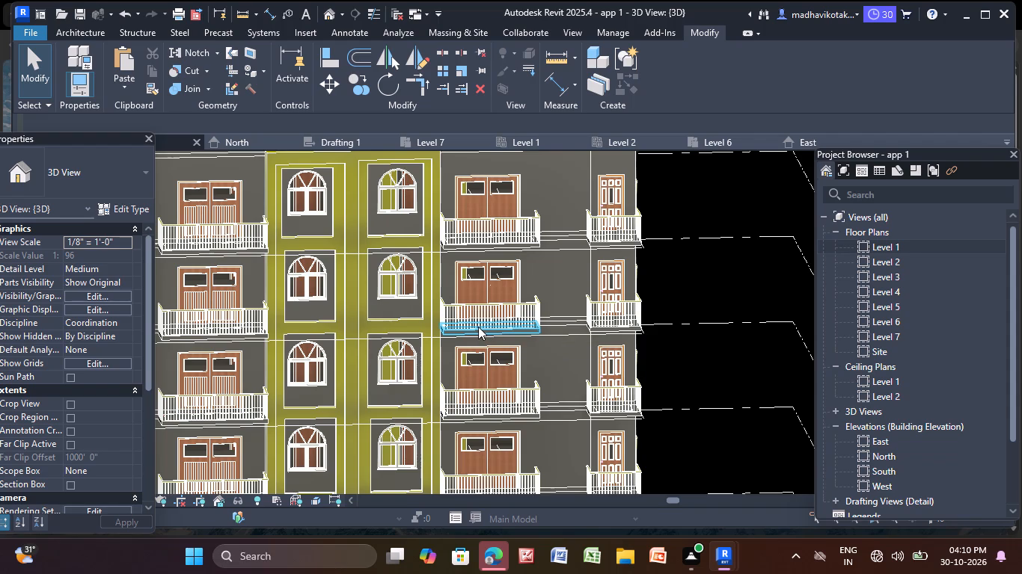
scroll(478, 327, up, 3)
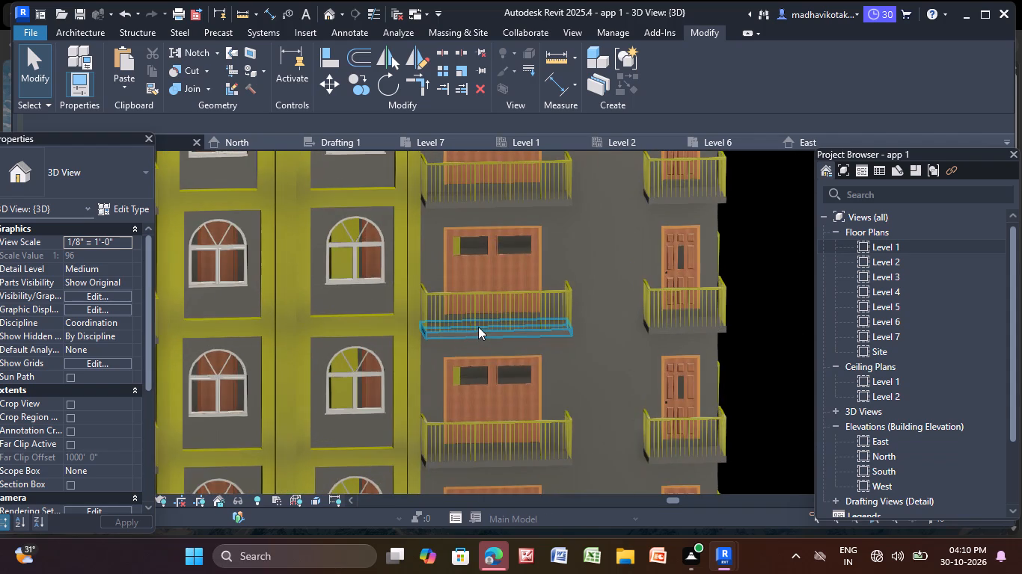
scroll(478, 319, down, 3)
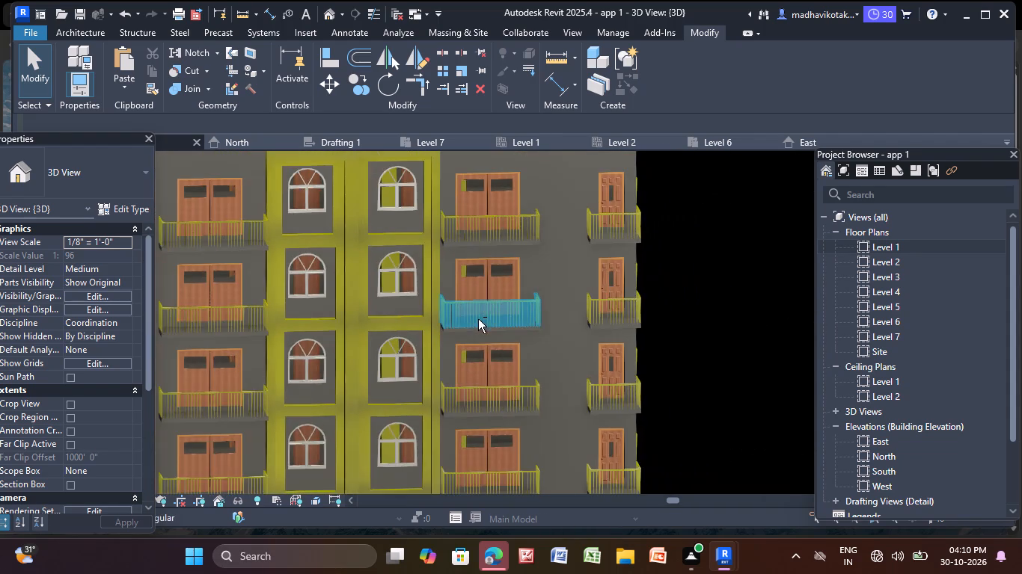
Open the boundary sketch of the Level 5 balcony floor beside the yellow panel and finish it without edits.
shift+middle_drag(478, 319, 472, 327)
shift+scroll(472, 328, up, 12)
click(465, 344)
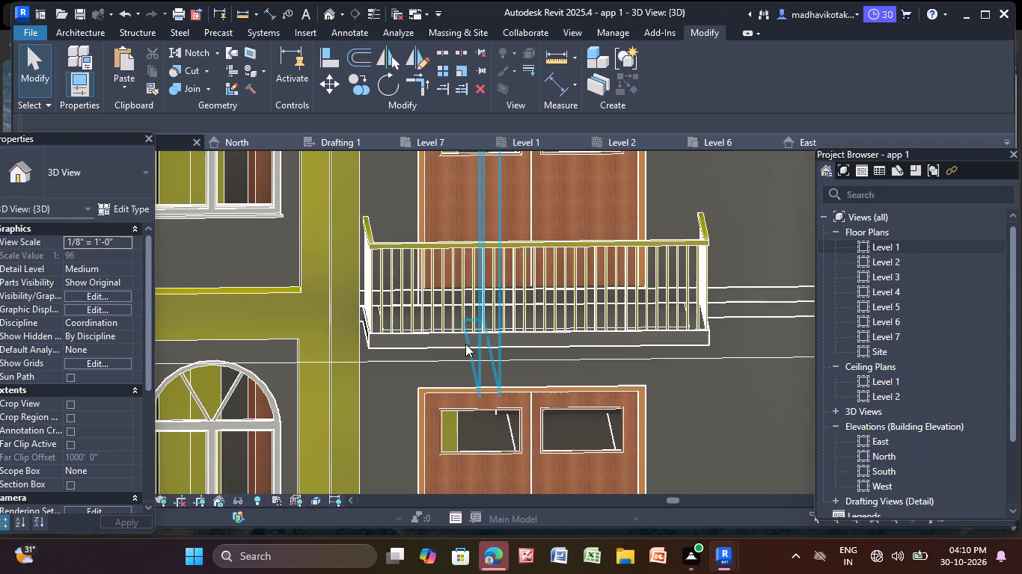
key(Escape)
key(Escape)
scroll(423, 338, up, 4)
click(420, 340)
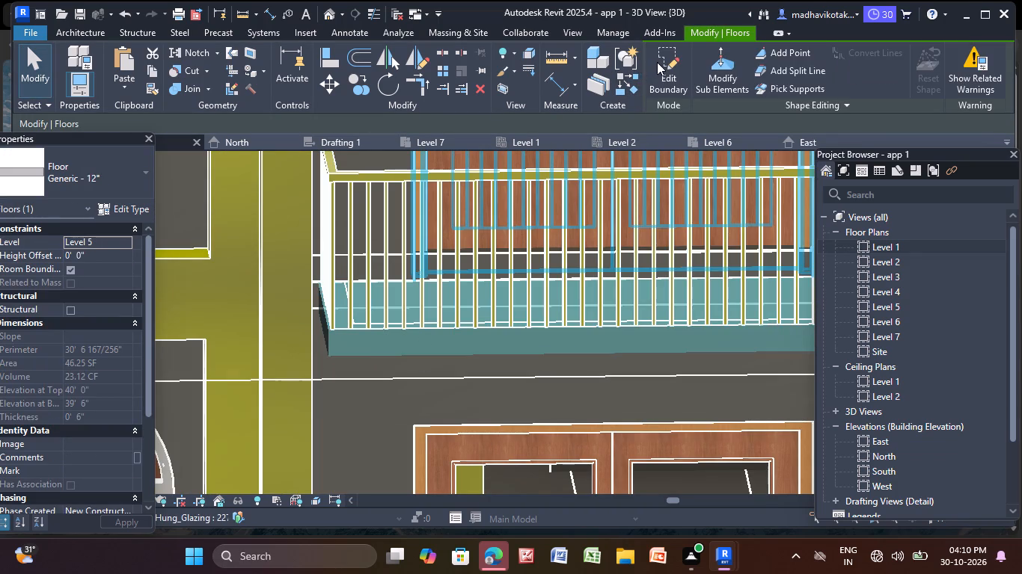
click(657, 62)
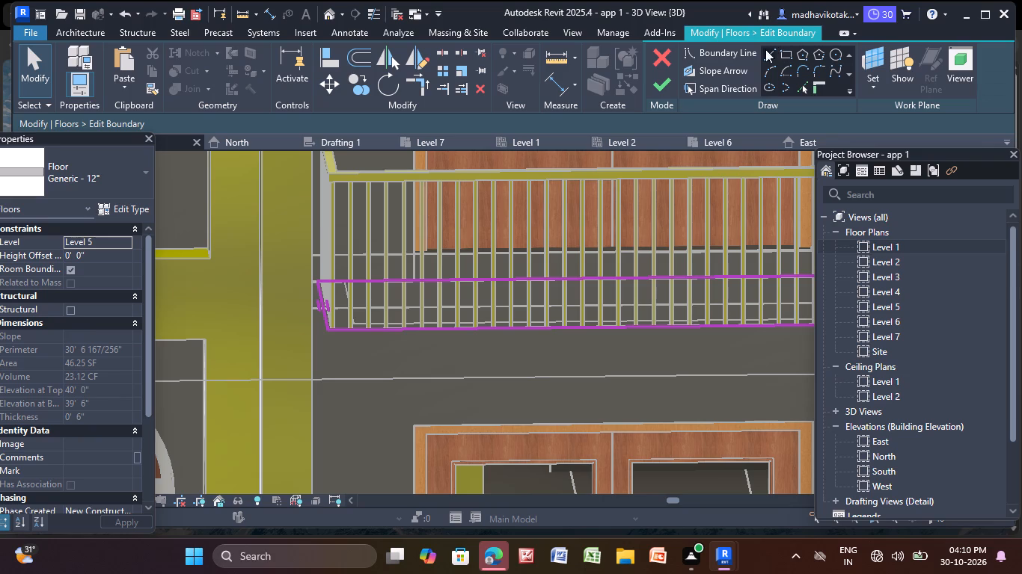
click(662, 88)
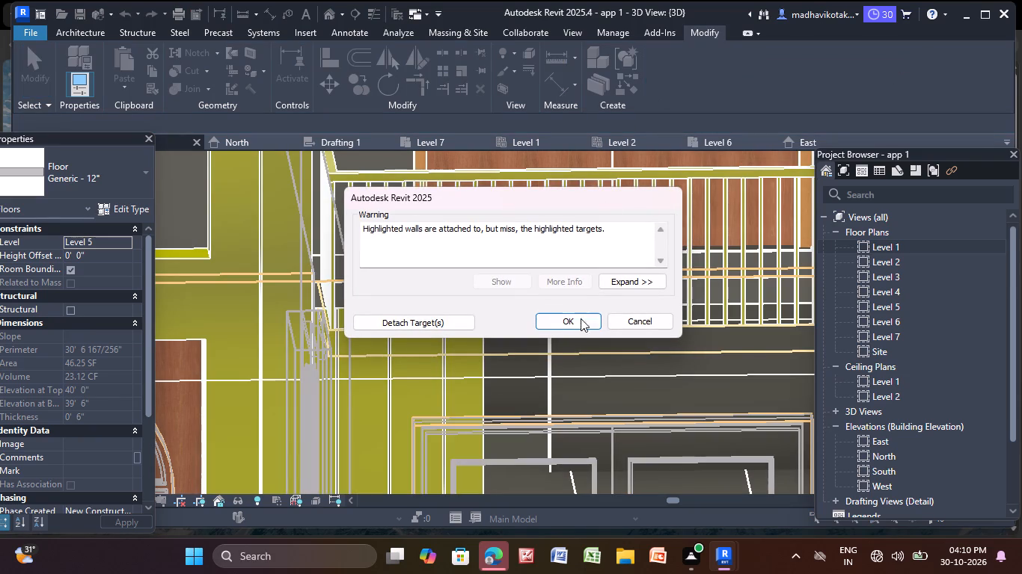
click(578, 323)
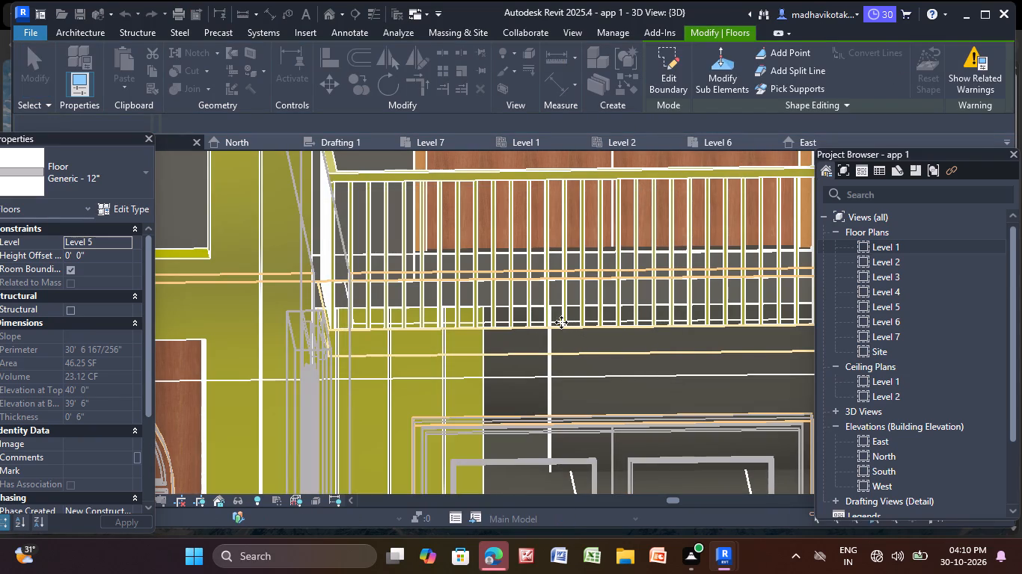
scroll(552, 309, down, 4)
key(Escape)
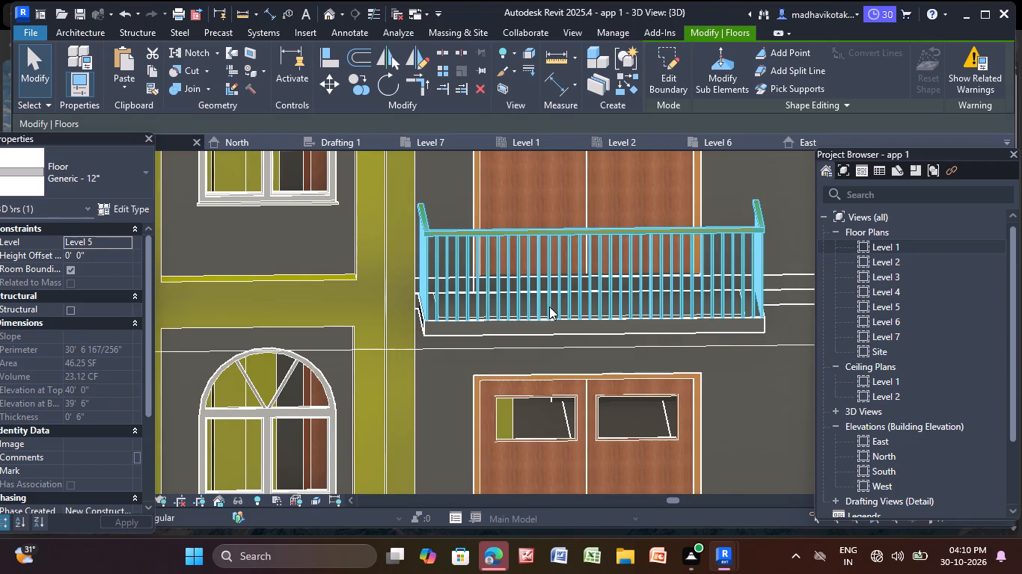